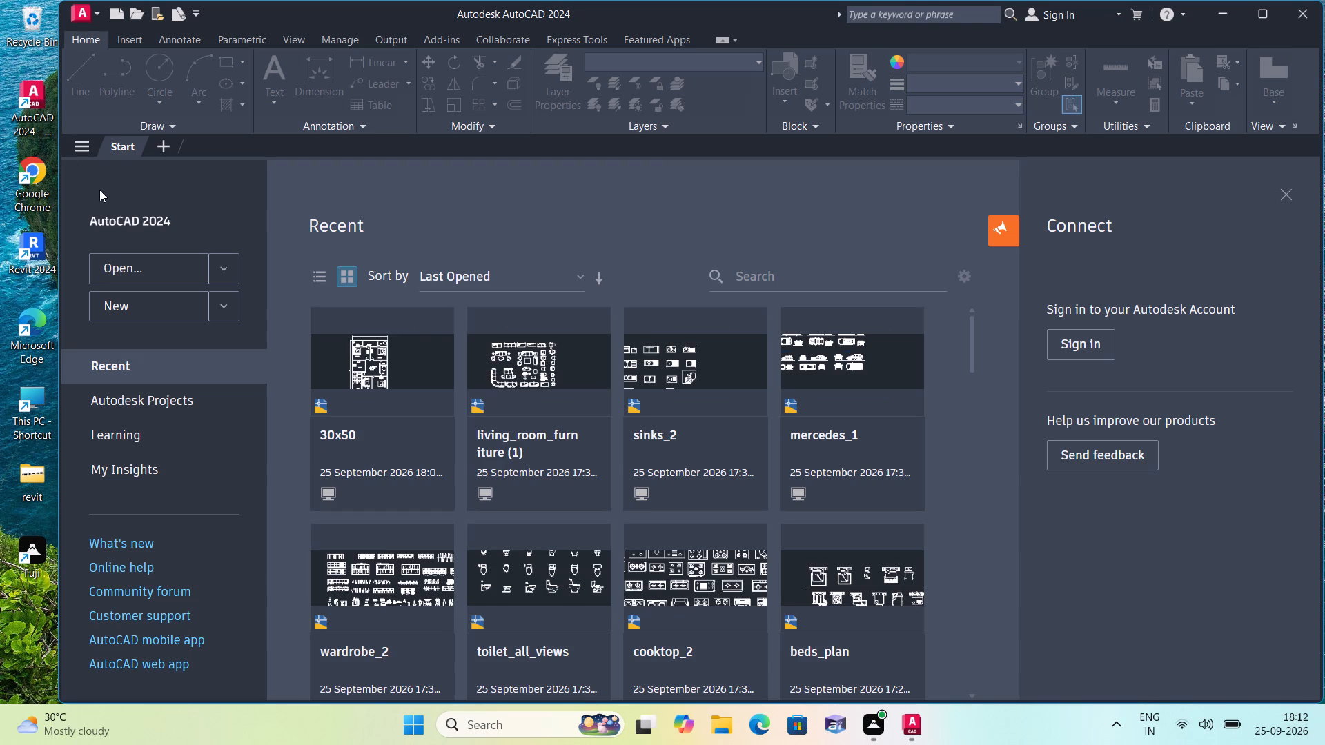
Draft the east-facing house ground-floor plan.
Widen the application window so it spans the full width of the screen.
drag(62, 57, 38, 48)
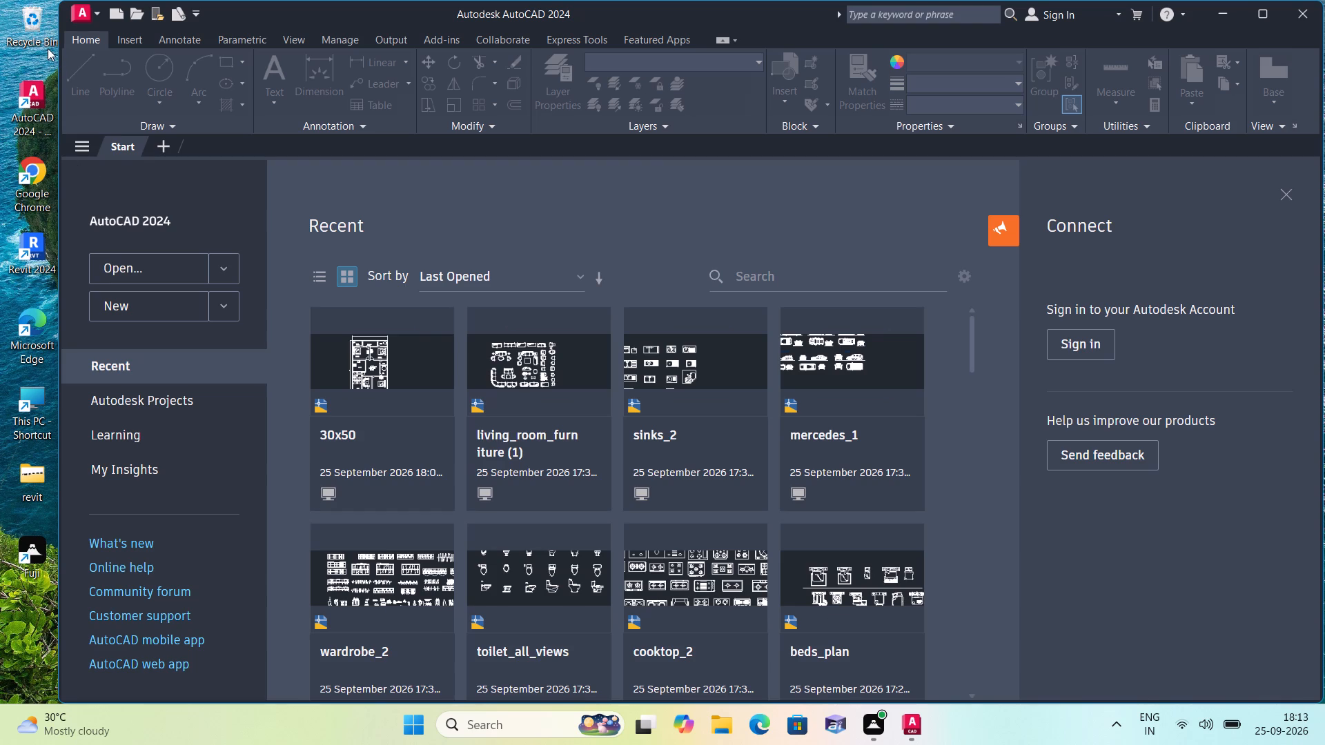
drag(59, 44, 23, 39)
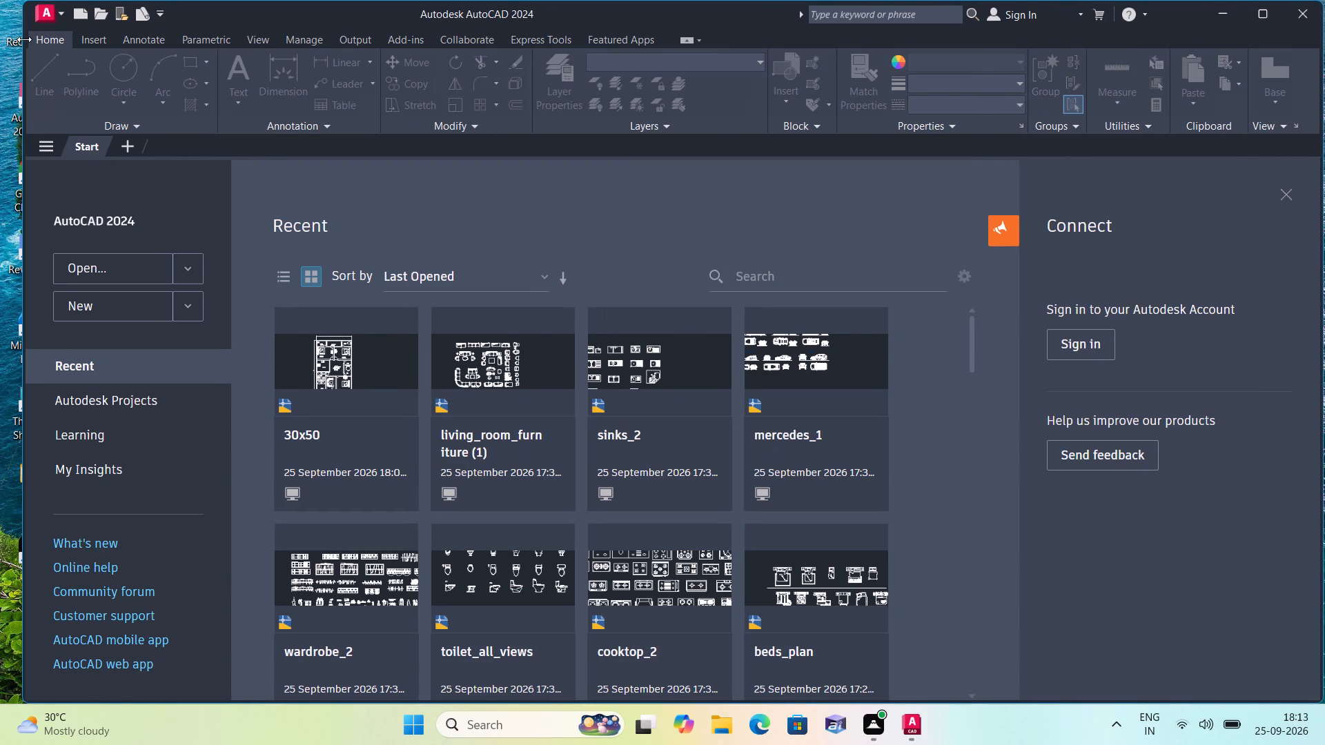
drag(24, 40, 0, 37)
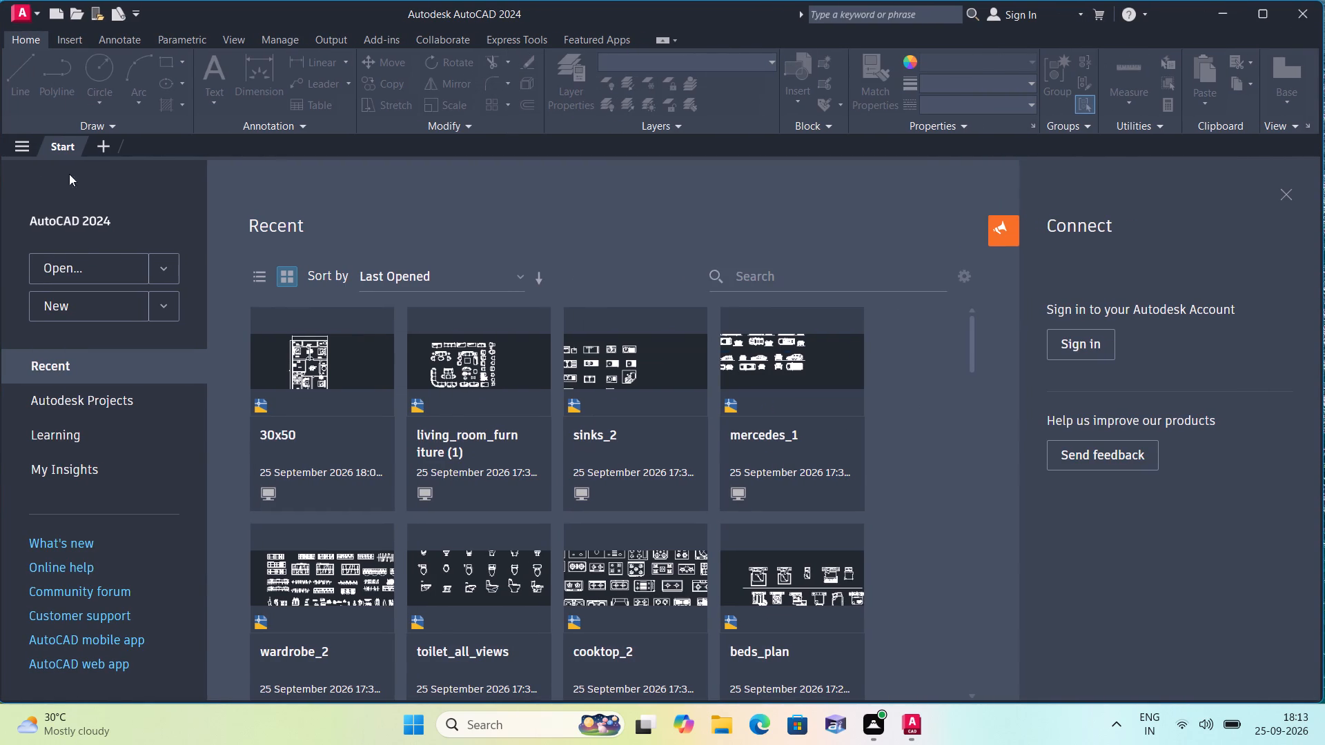
Create a new blank drawing.
double_click(117, 308)
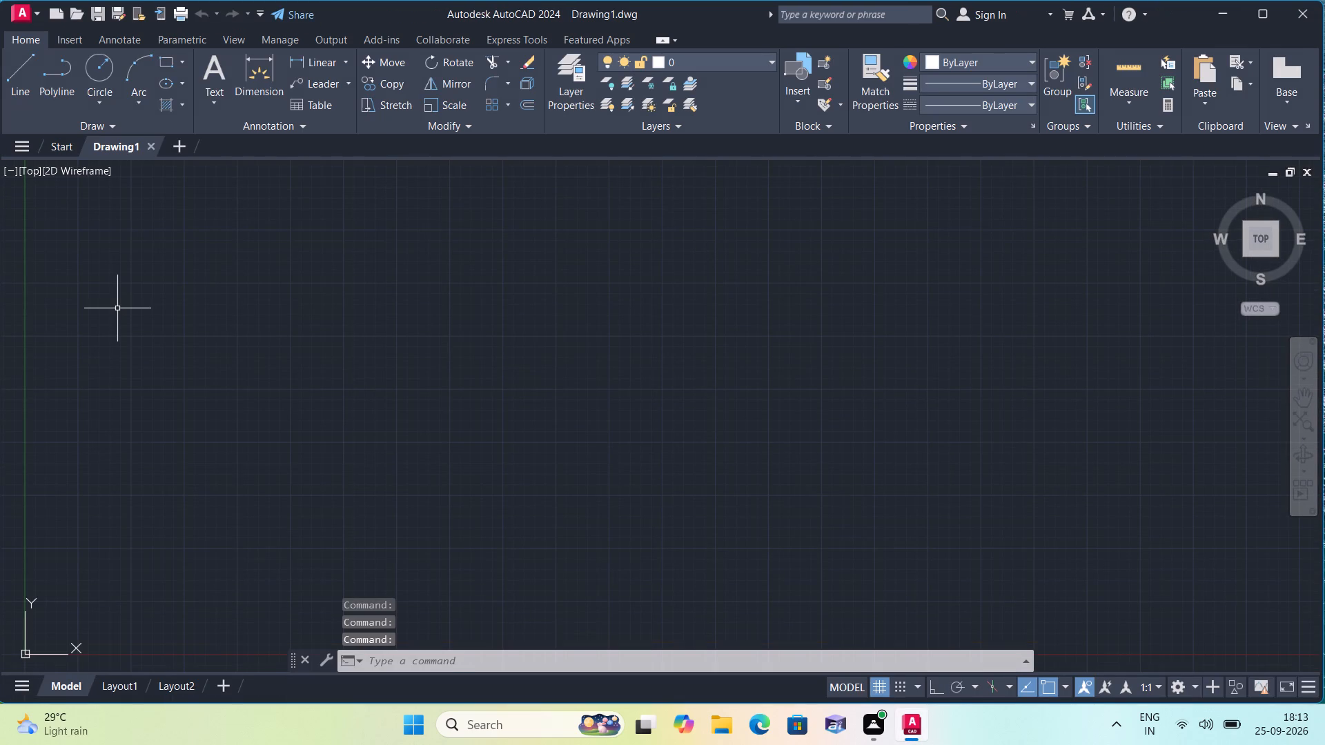
Set the model space limits from 0,0 to 1000,1000.
text(lim 0,0)
key(space)
text(1000,1000)
key(space)
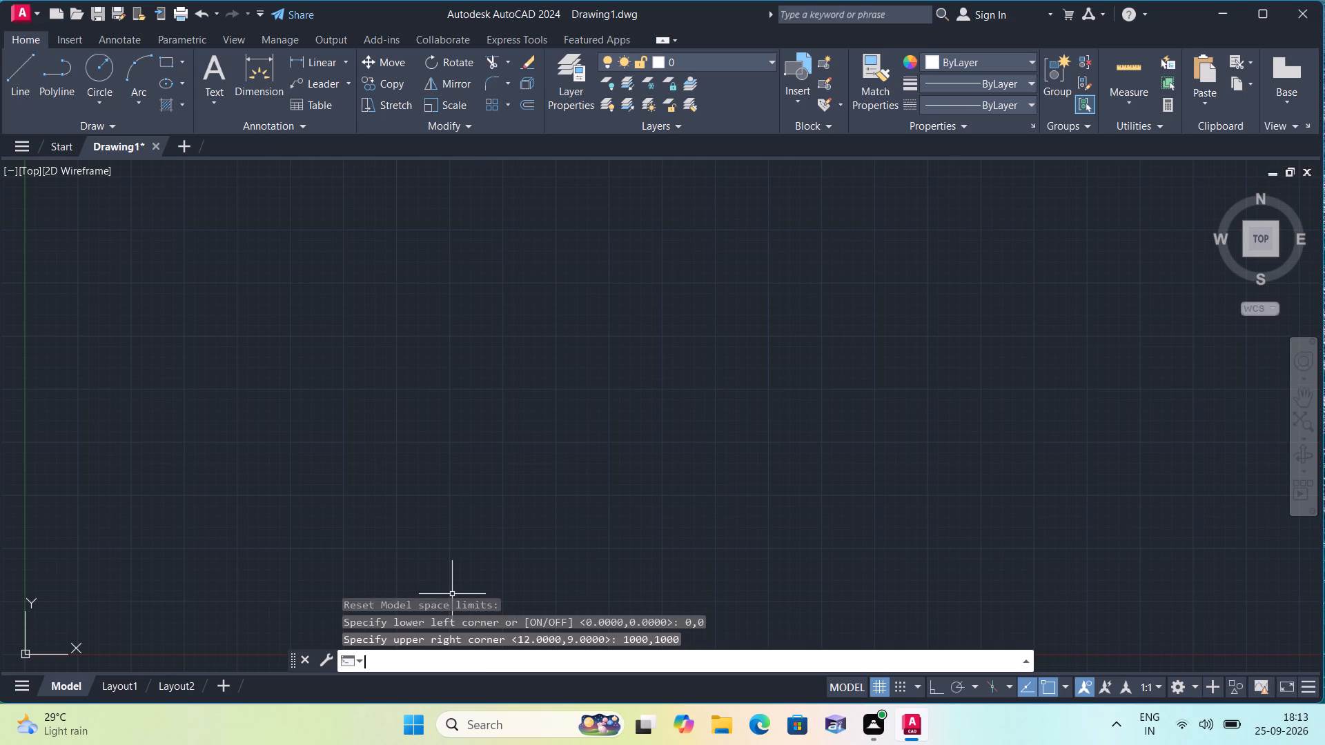
Set the drawing's length units to Engineering with a precision of 0'-0".
text(un)
key(space)
click(638, 236)
click(617, 276)
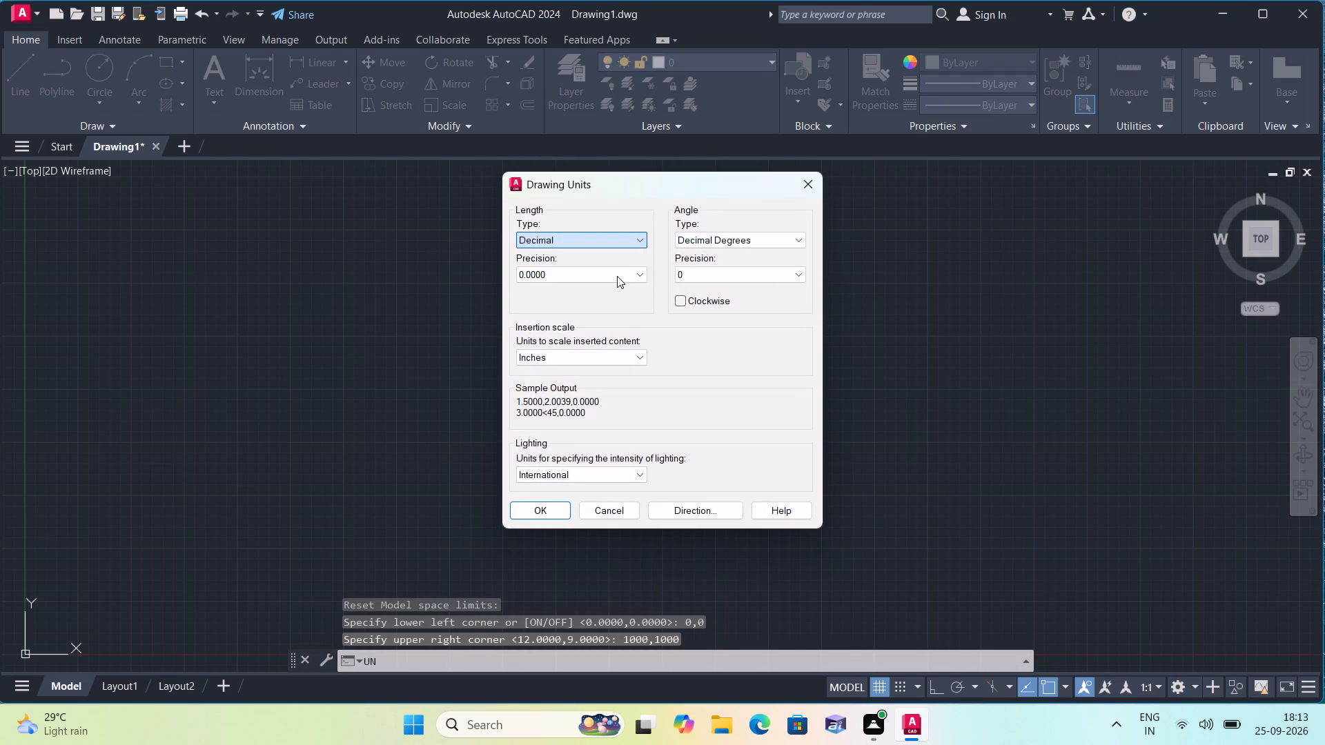
click(615, 268)
click(606, 288)
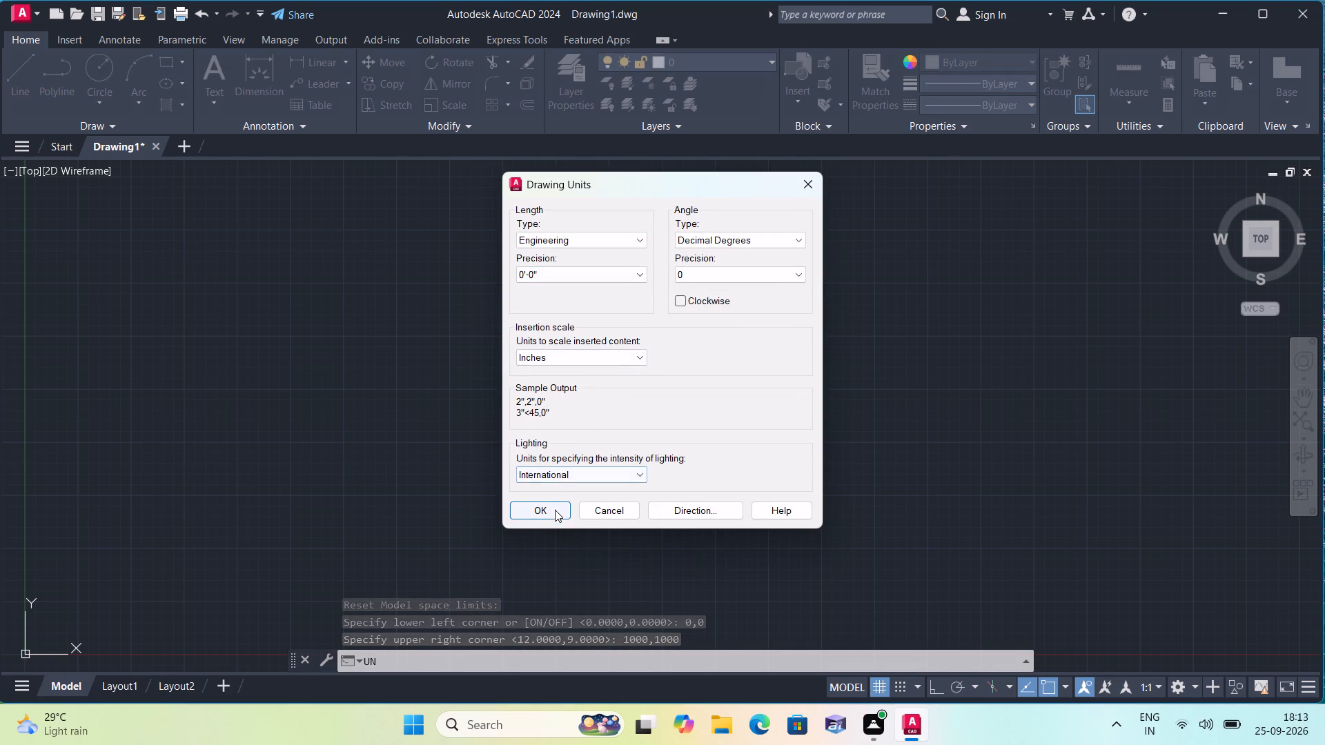
click(553, 511)
Modify the Standard dimension style's primary units to Engineering with 0'-0" precision and set the style current.
text(d)
key(space)
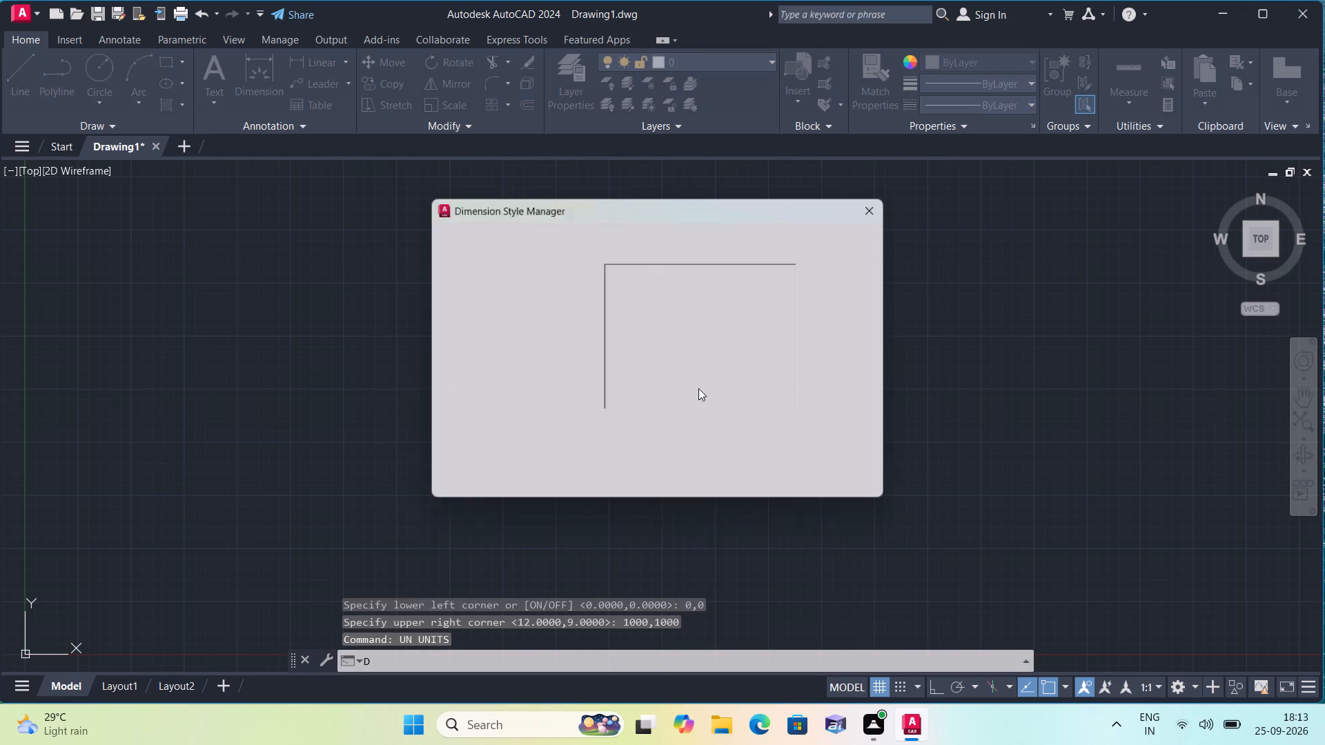
click(843, 316)
scroll(538, 277, down, 1)
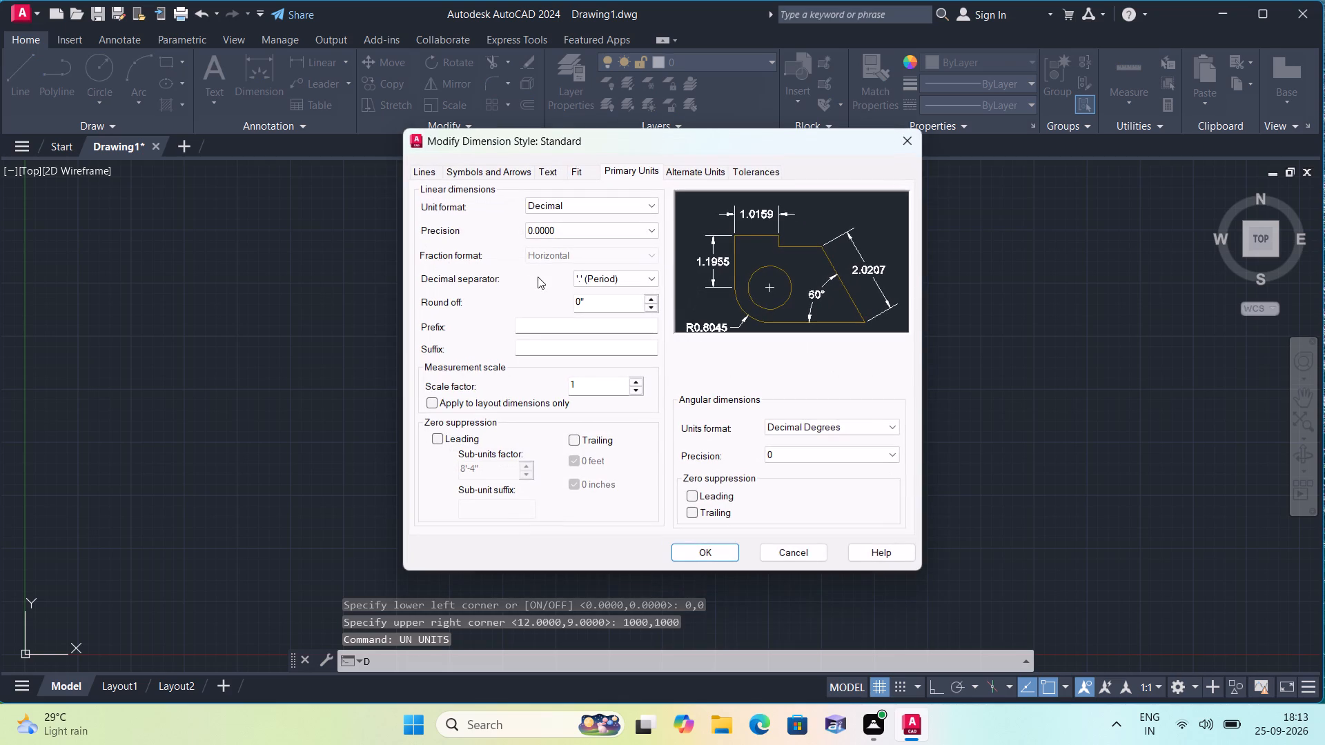
click(573, 207)
click(565, 247)
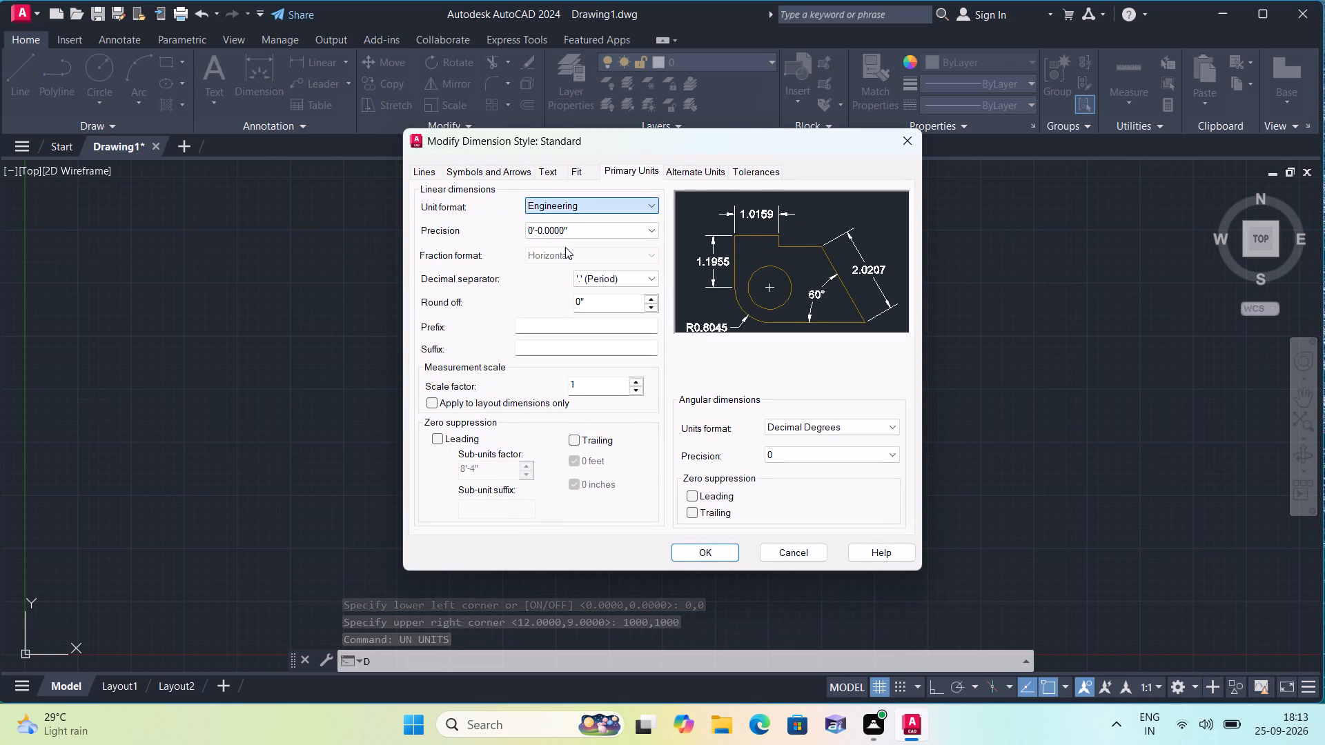
click(565, 236)
click(565, 242)
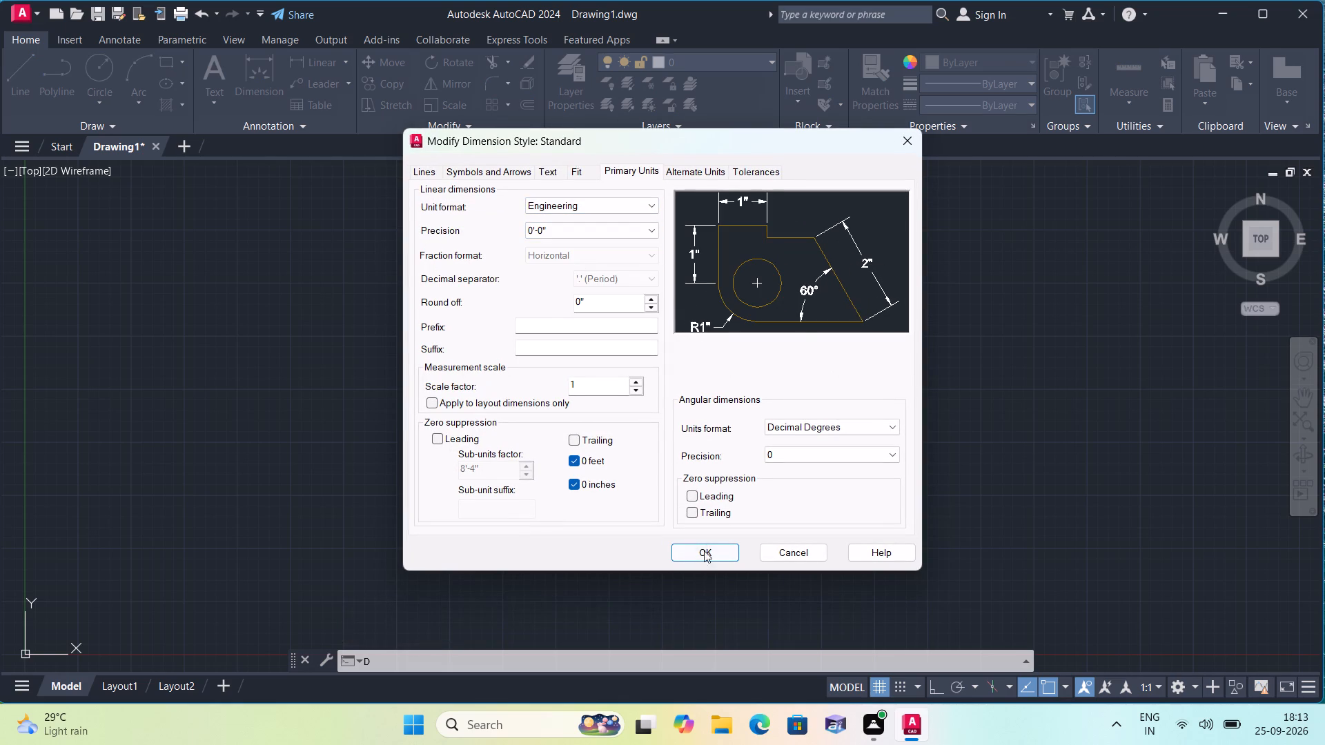
click(704, 553)
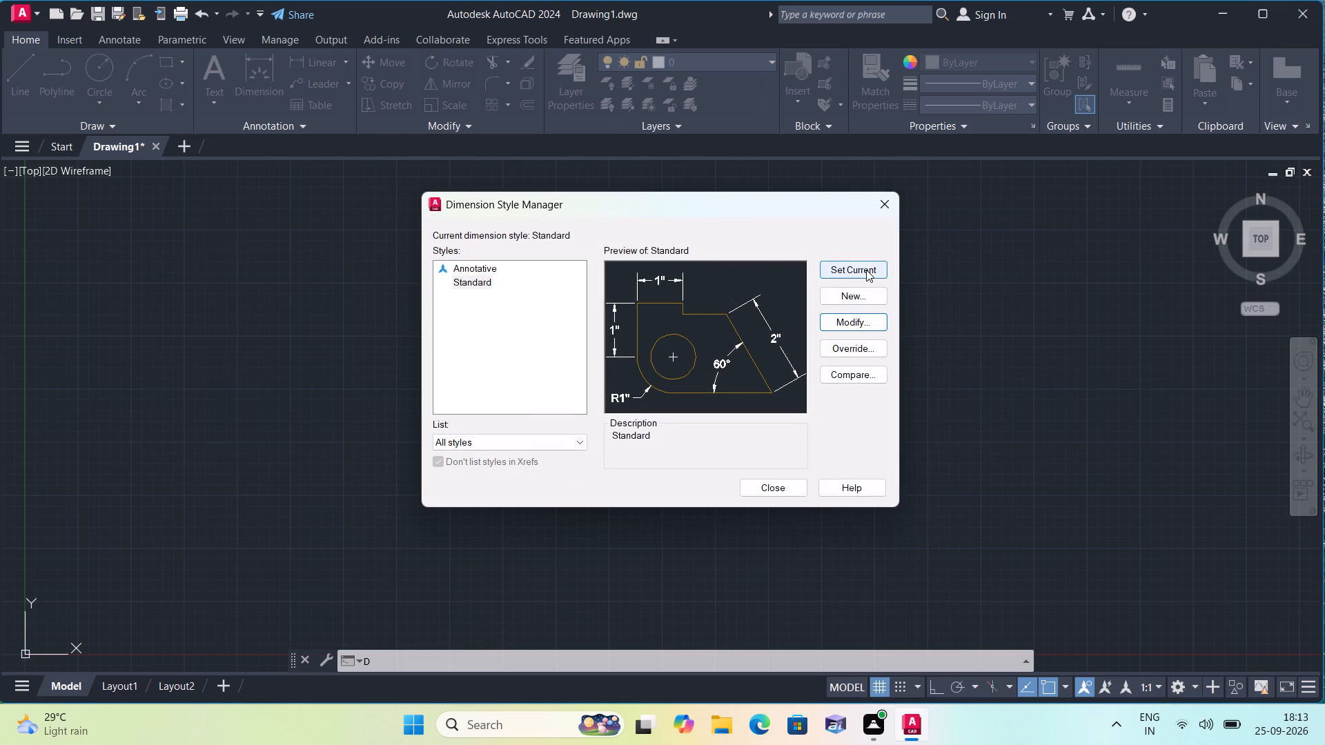
click(866, 270)
click(881, 210)
Draw a vertical construction line through a point to the right of the origin.
scroll(657, 436, down, 1)
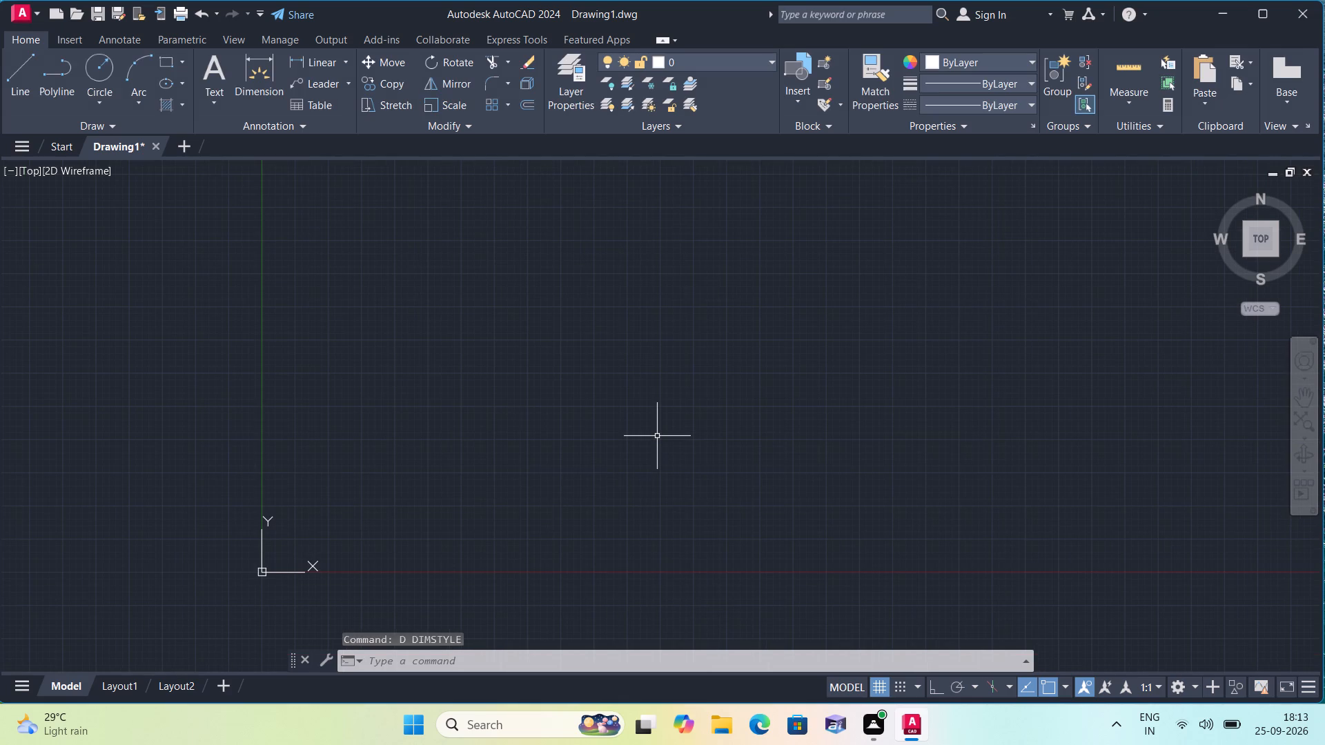
text(xl)
key(space)
key(v)
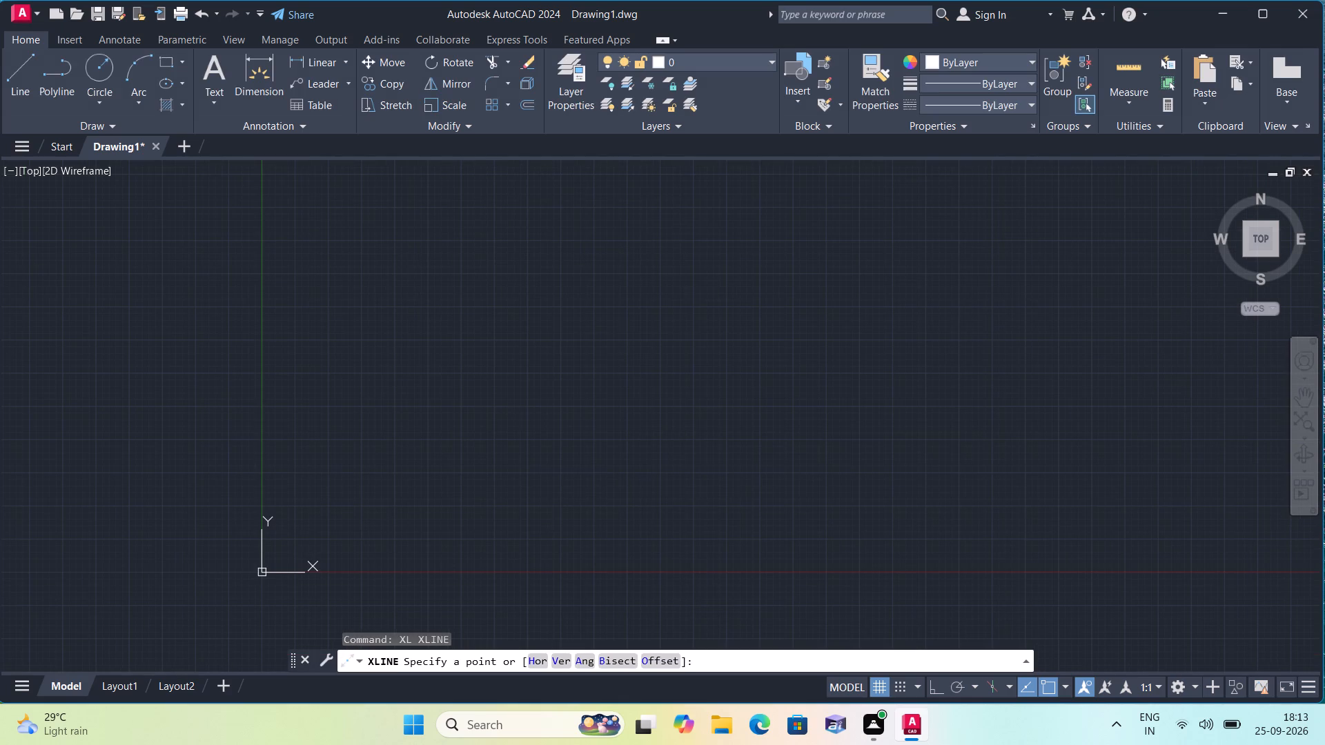
key(space)
click(657, 436)
click(567, 434)
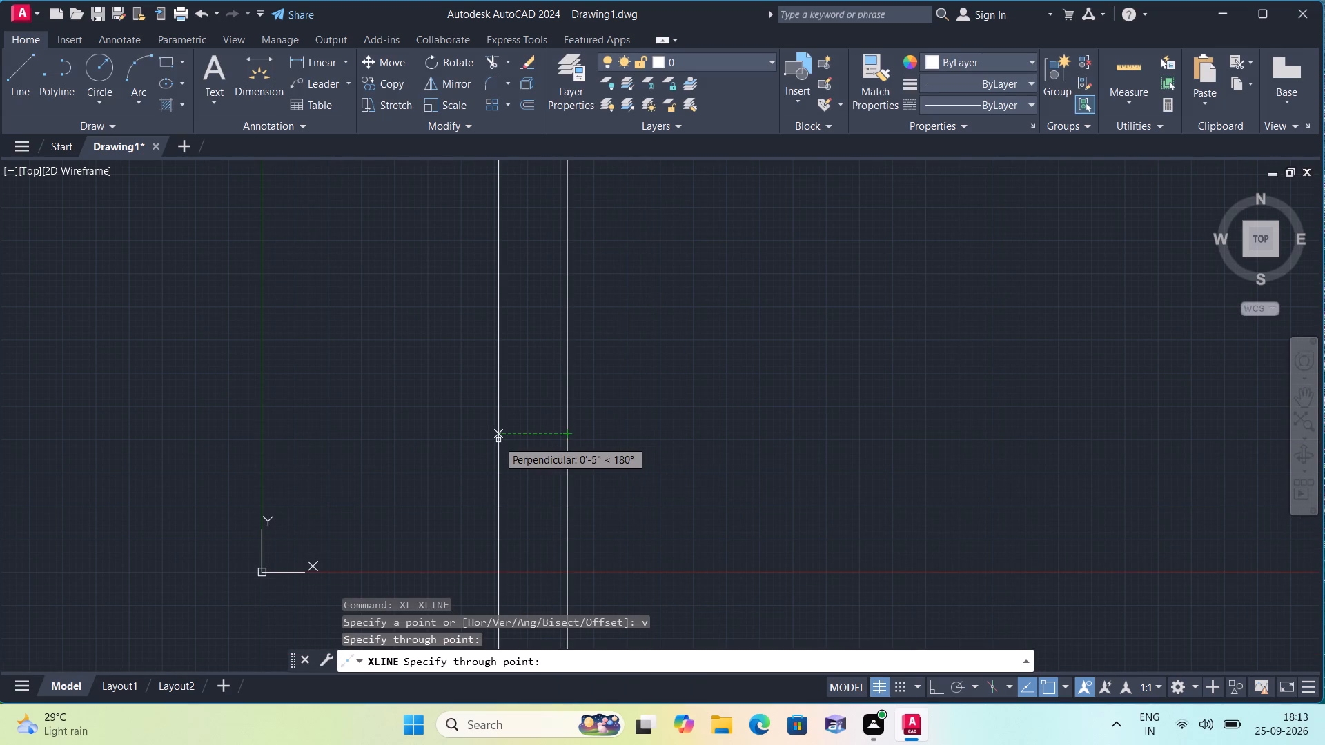
key(Escape)
Draw a horizontal construction line above the origin, crossing the vertical construction line.
key(space)
text(h)
key(space)
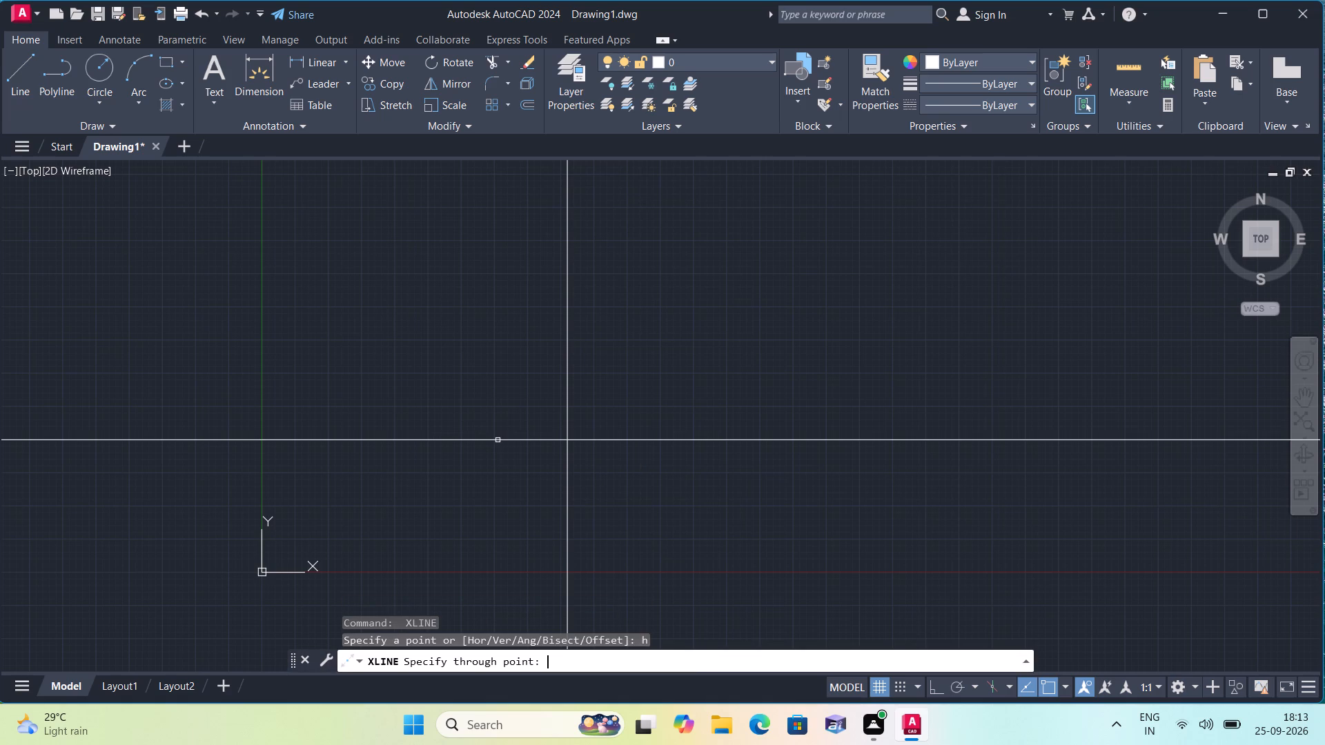
click(498, 440)
click(490, 339)
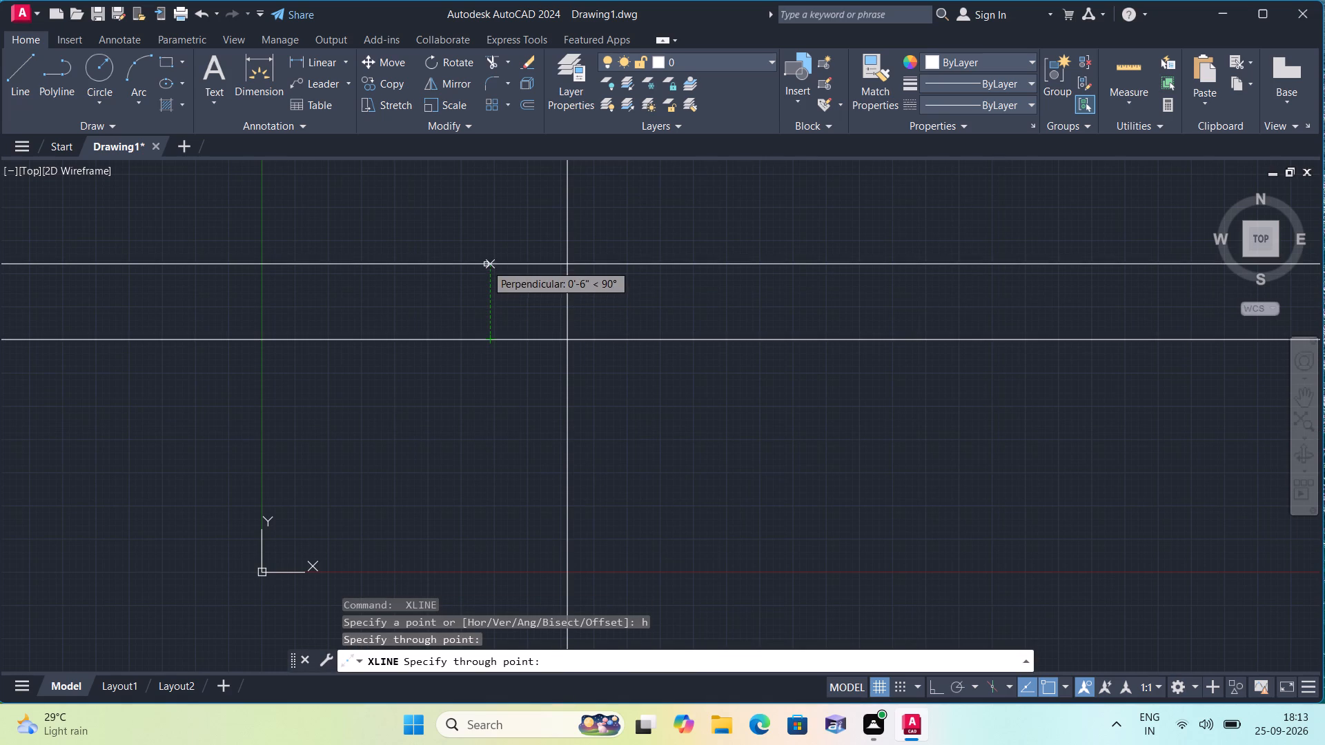
key(Escape)
Trim both construction lines beyond their intersection, leaving only the upper-left corner of the plan outline.
text(trim)
key(space)
click(662, 243)
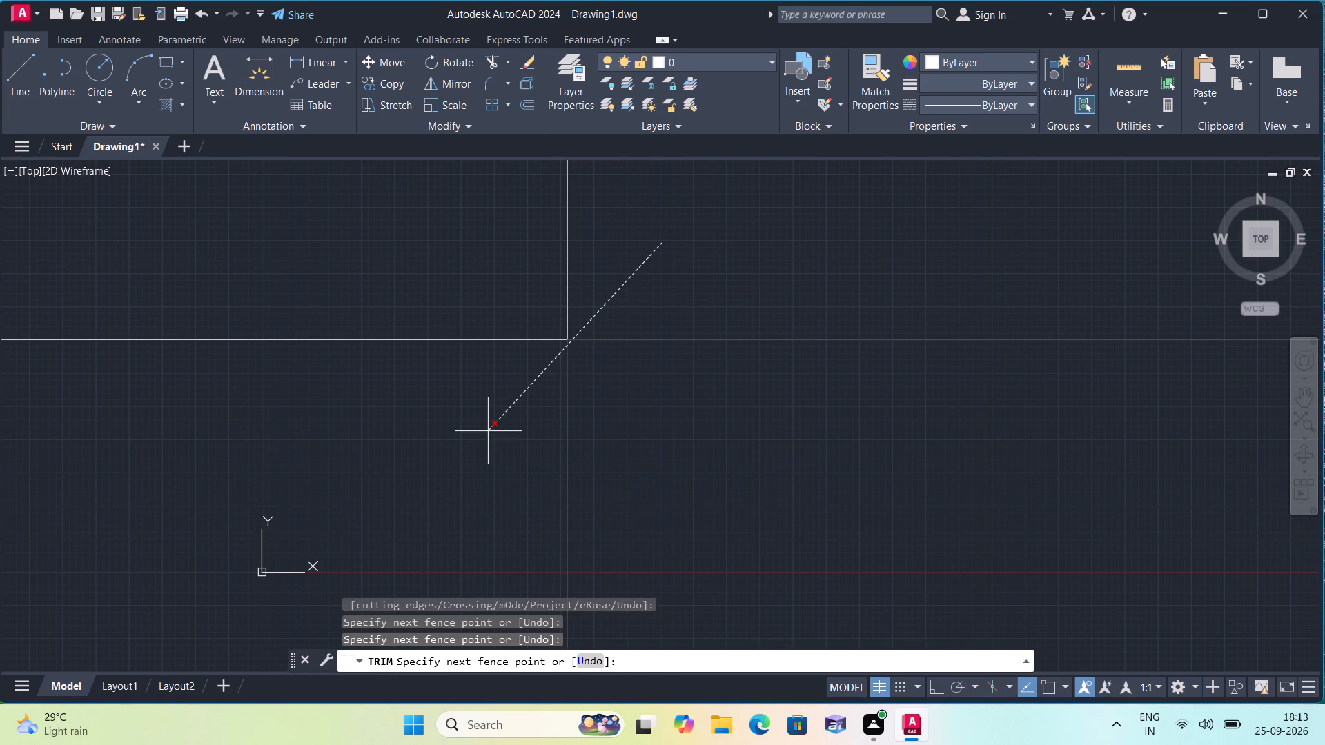
click(393, 397)
key(Escape)
Offset the horizontal line downward and the vertical line to the right by 9" to form the outer wall thickness.
scroll(407, 398, down, 1)
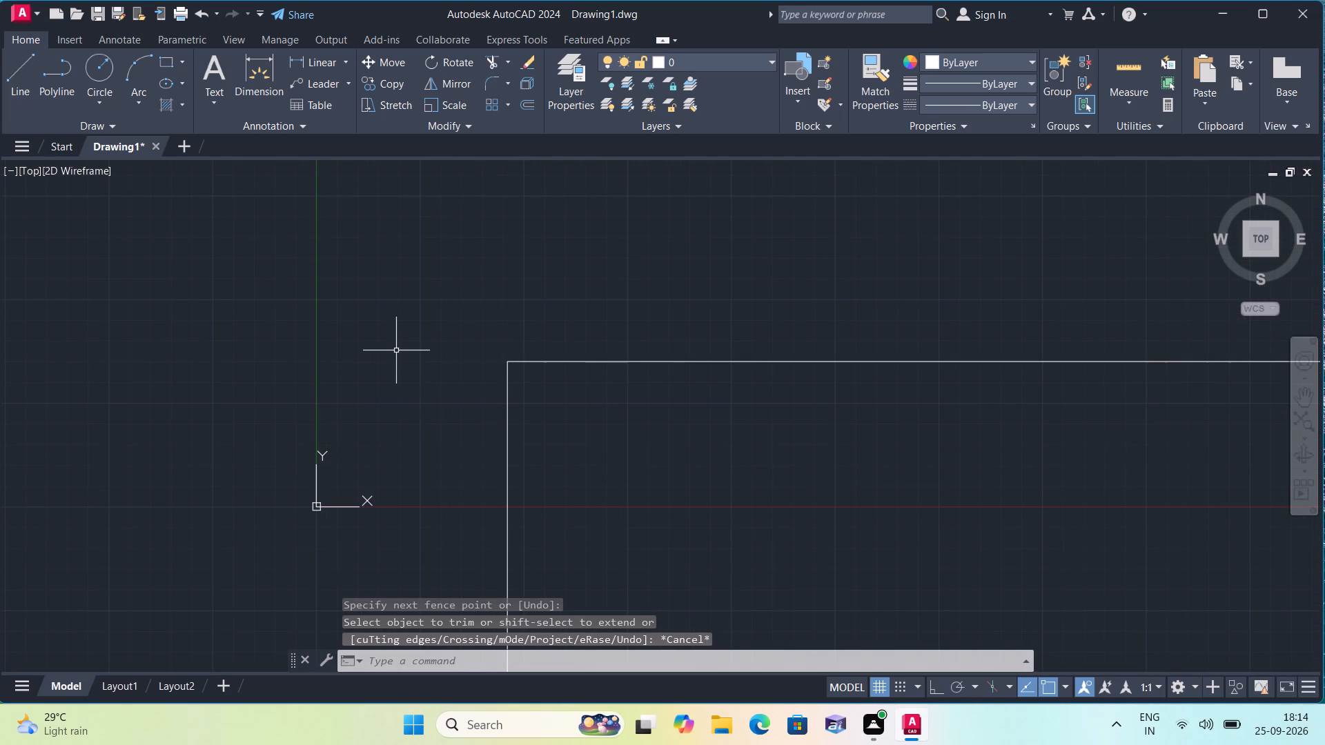
text(offset 9")
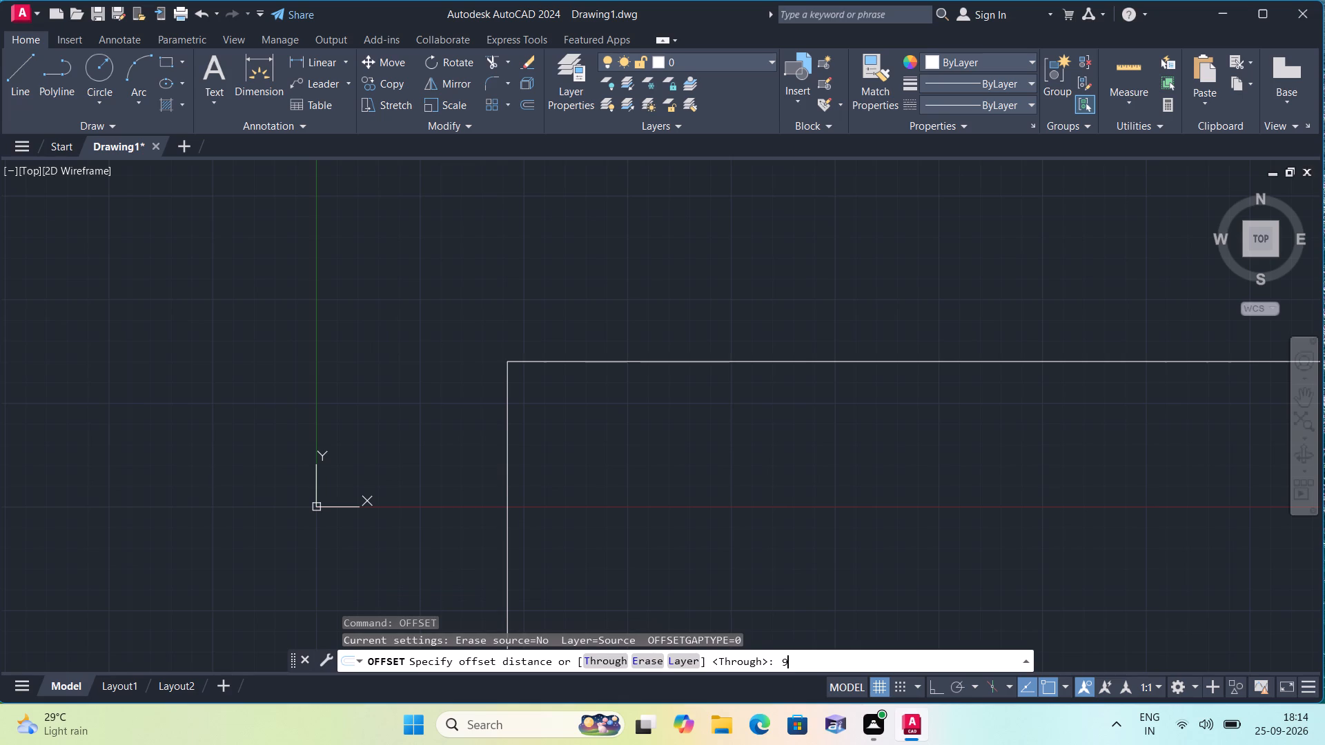
key(space)
scroll(558, 363, up, 2)
click(558, 363)
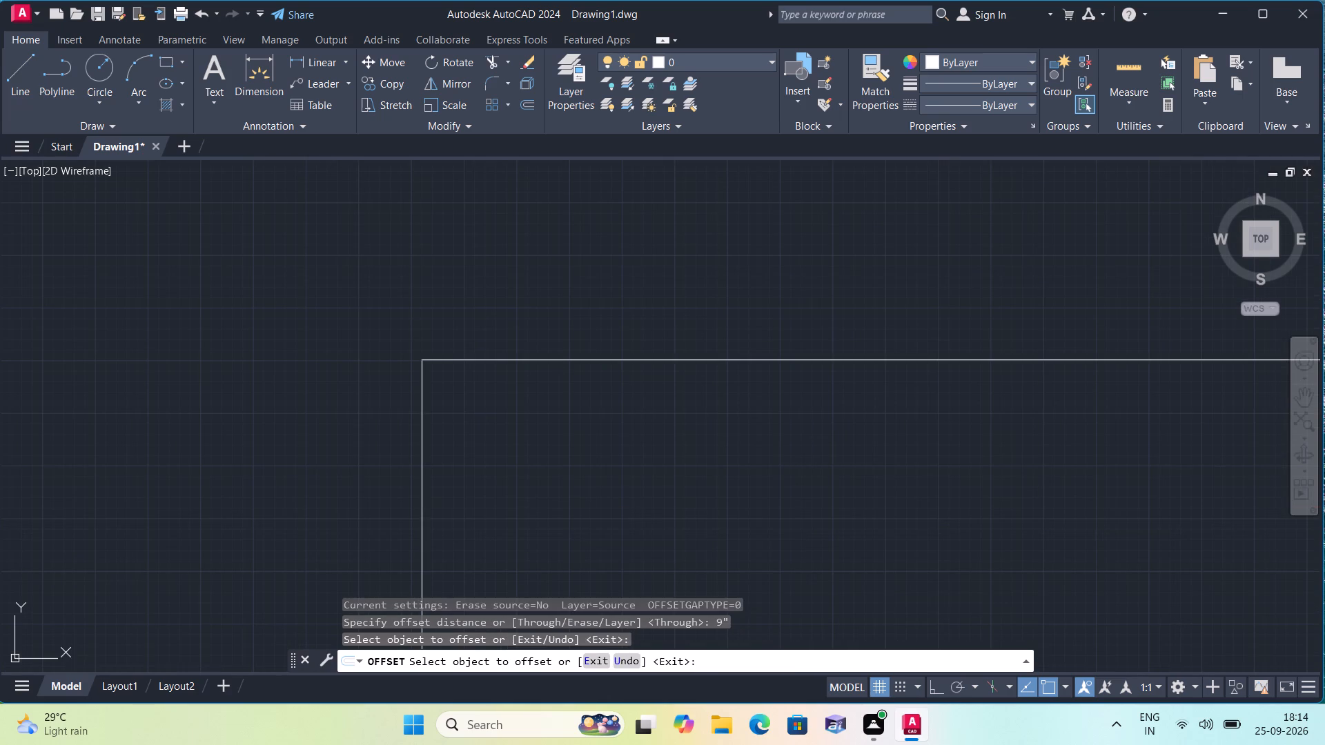
click(559, 361)
click(567, 408)
scroll(616, 456, down, 2)
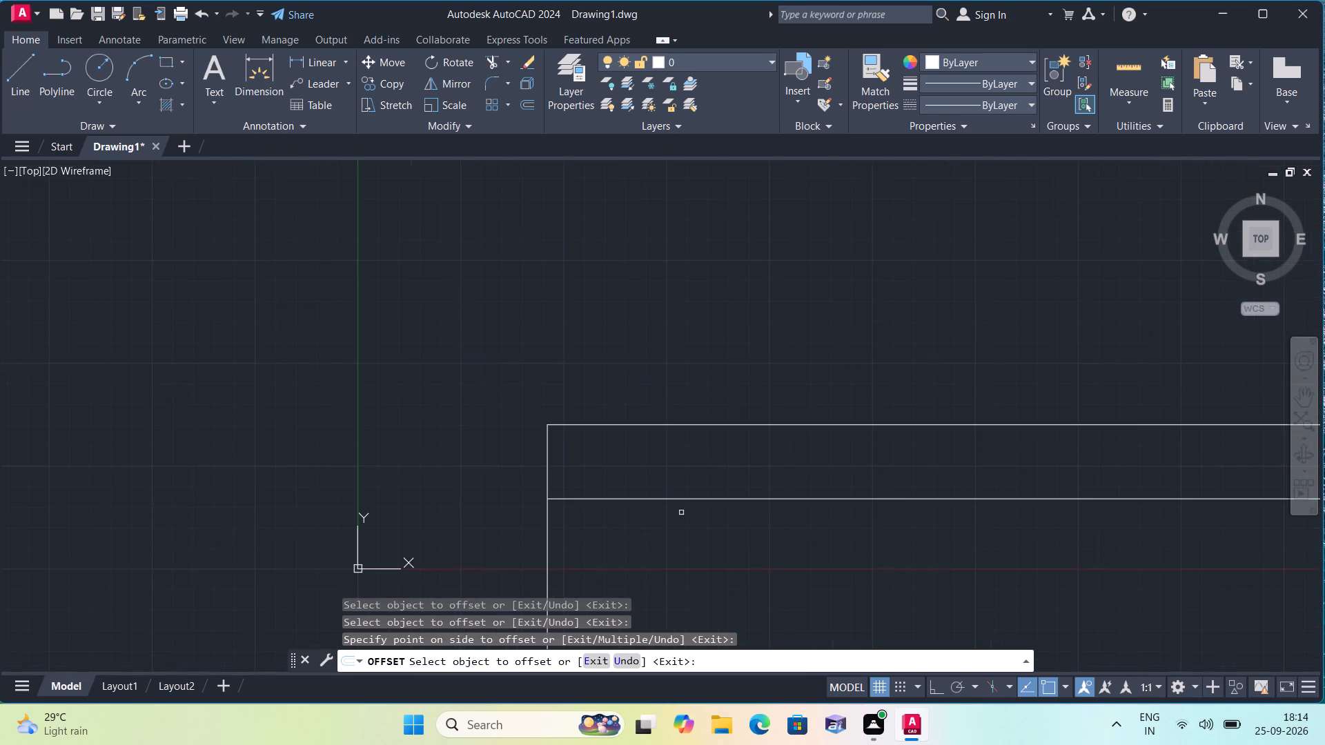
scroll(807, 560, down, 2)
middle_drag(841, 548, 704, 363)
scroll(717, 386, down, 1)
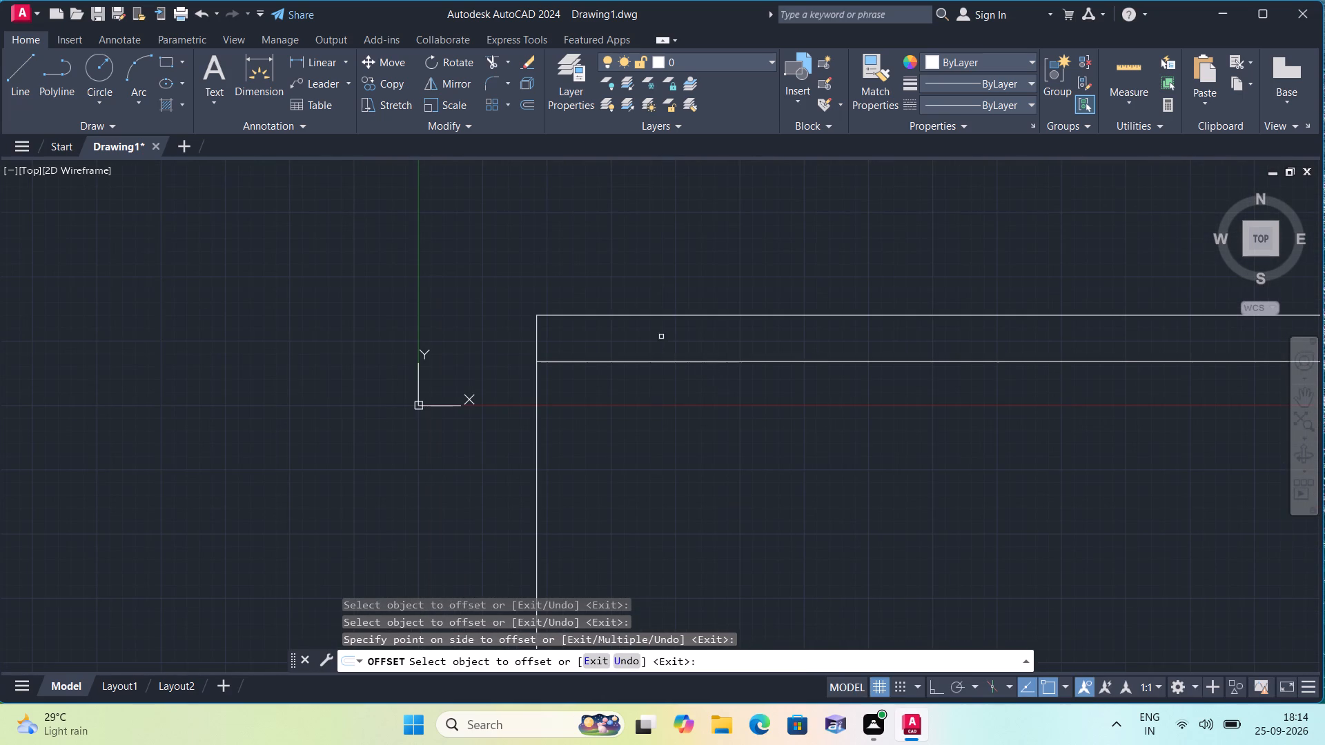
click(536, 413)
click(642, 417)
key(Escape)
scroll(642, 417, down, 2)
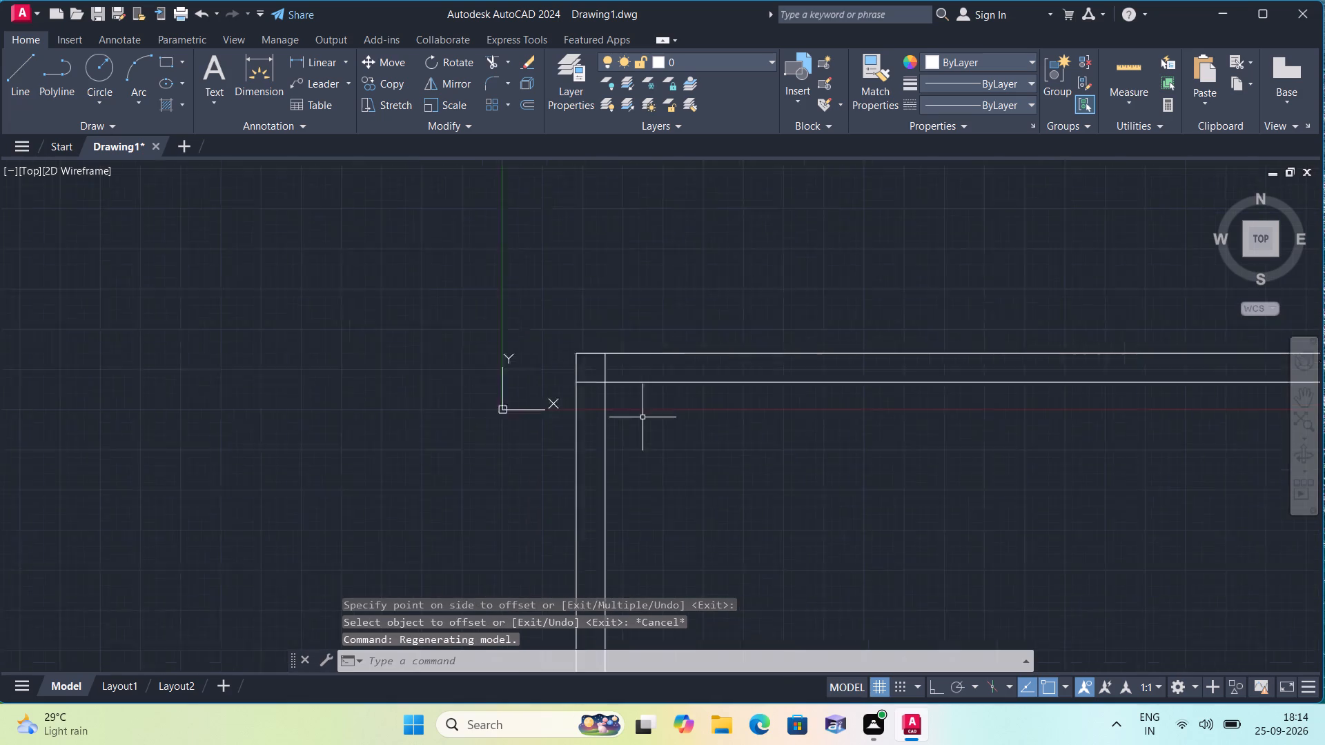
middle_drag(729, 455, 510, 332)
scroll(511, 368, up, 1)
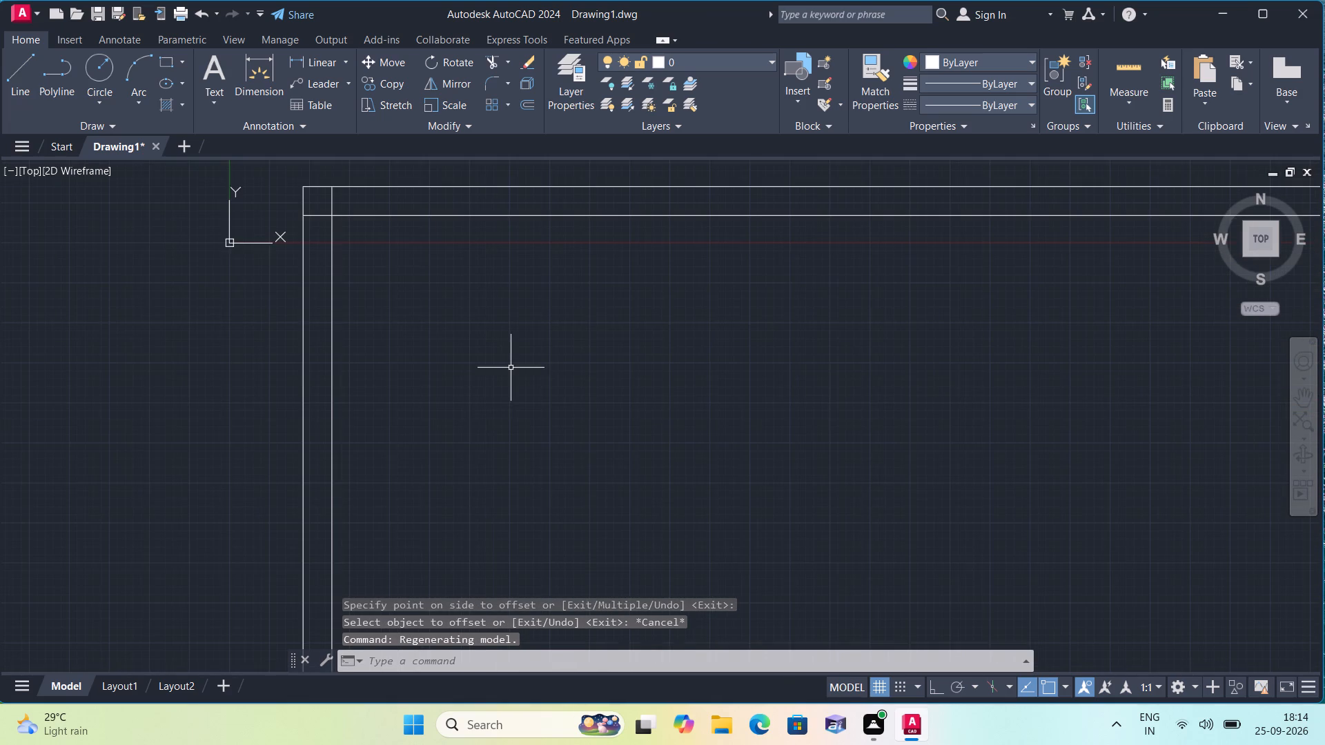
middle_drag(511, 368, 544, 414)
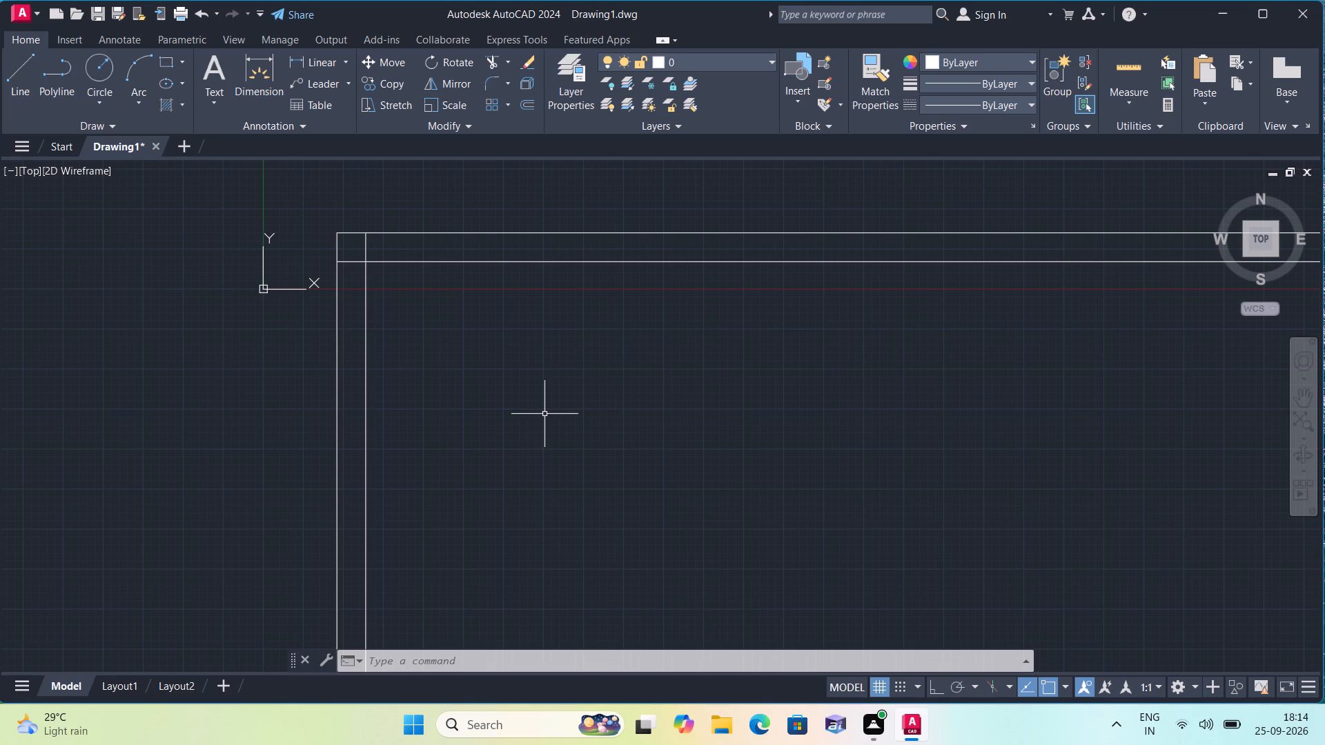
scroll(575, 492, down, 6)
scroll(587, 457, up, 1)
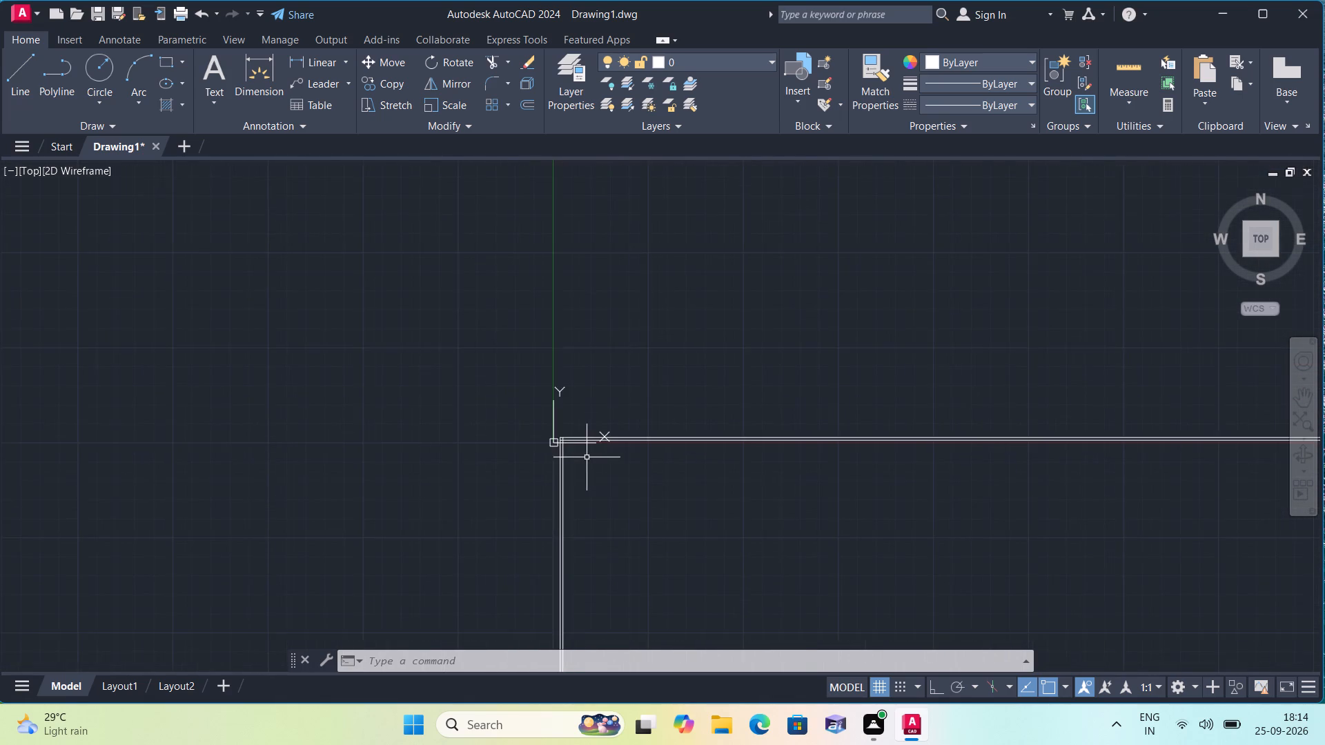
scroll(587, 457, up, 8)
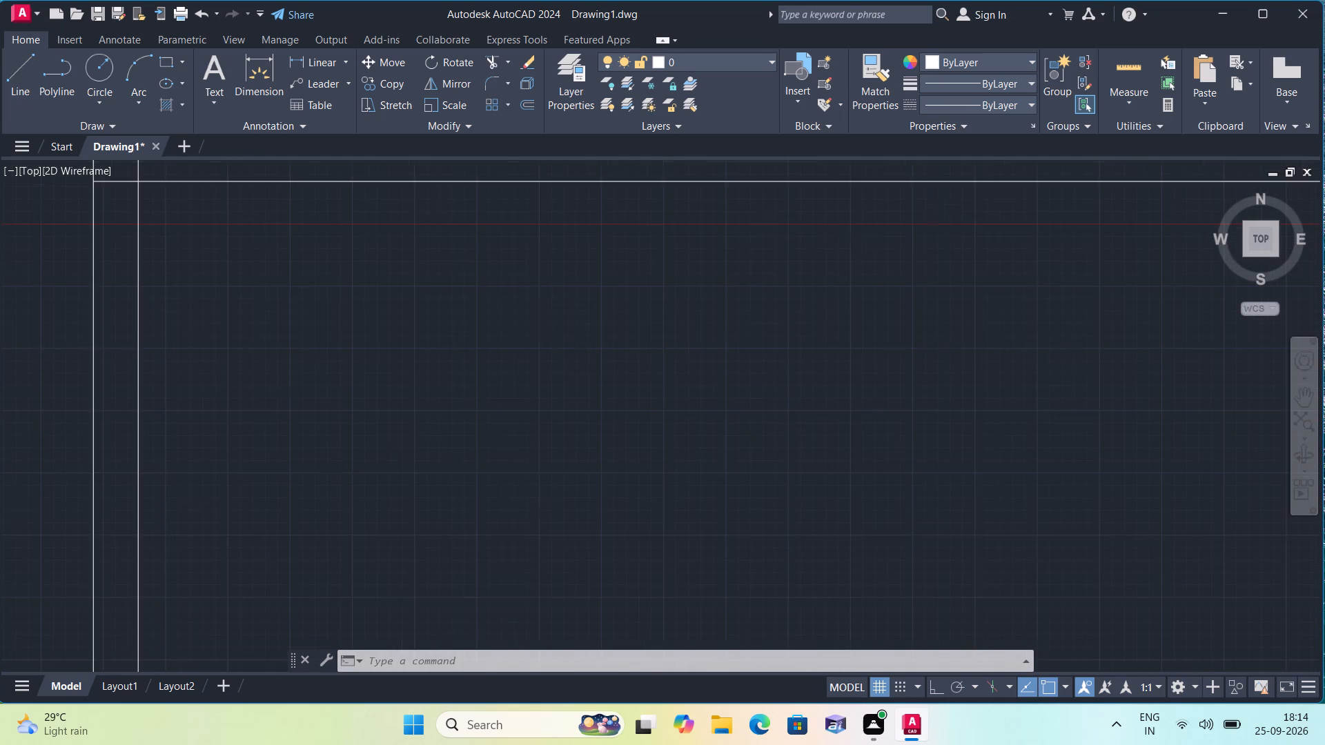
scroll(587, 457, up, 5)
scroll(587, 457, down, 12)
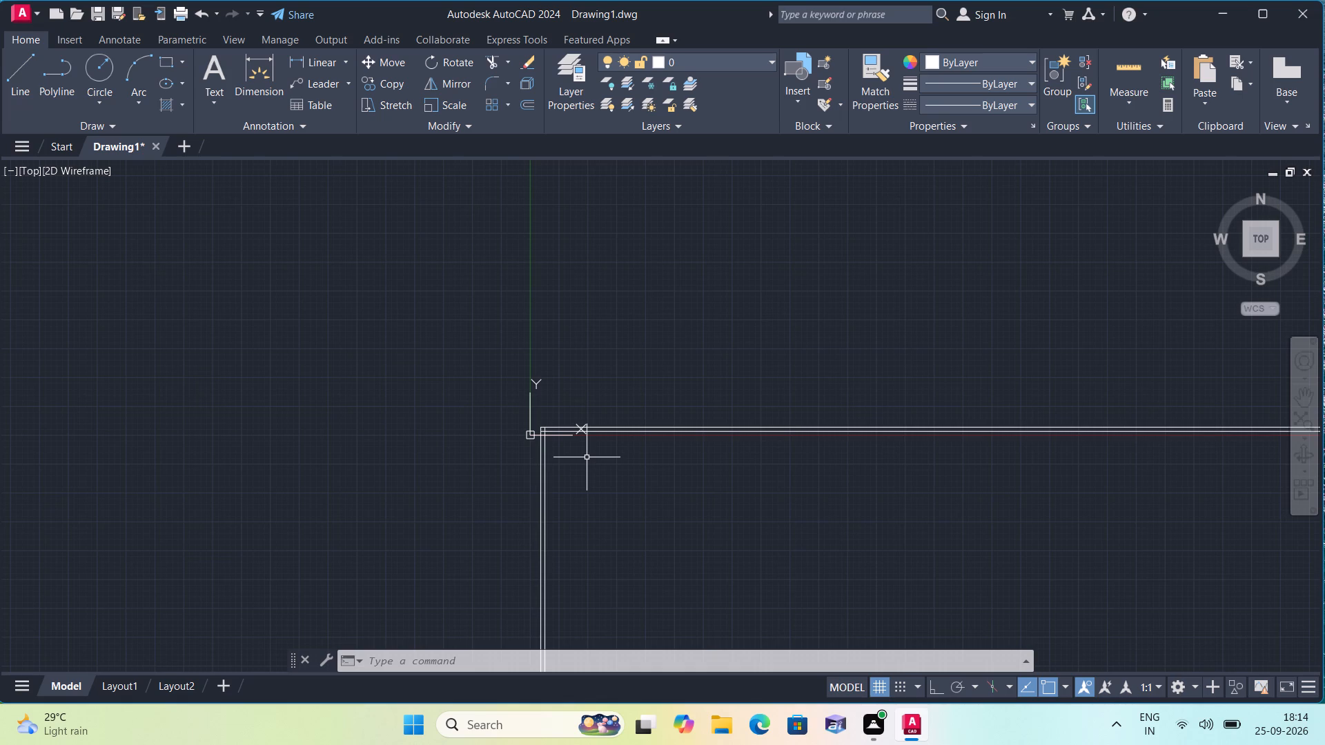
Offset the inner line of the left outer wall 11' to the right to mark the first room's width.
scroll(605, 467, up, 4)
middle_drag(605, 468, 582, 574)
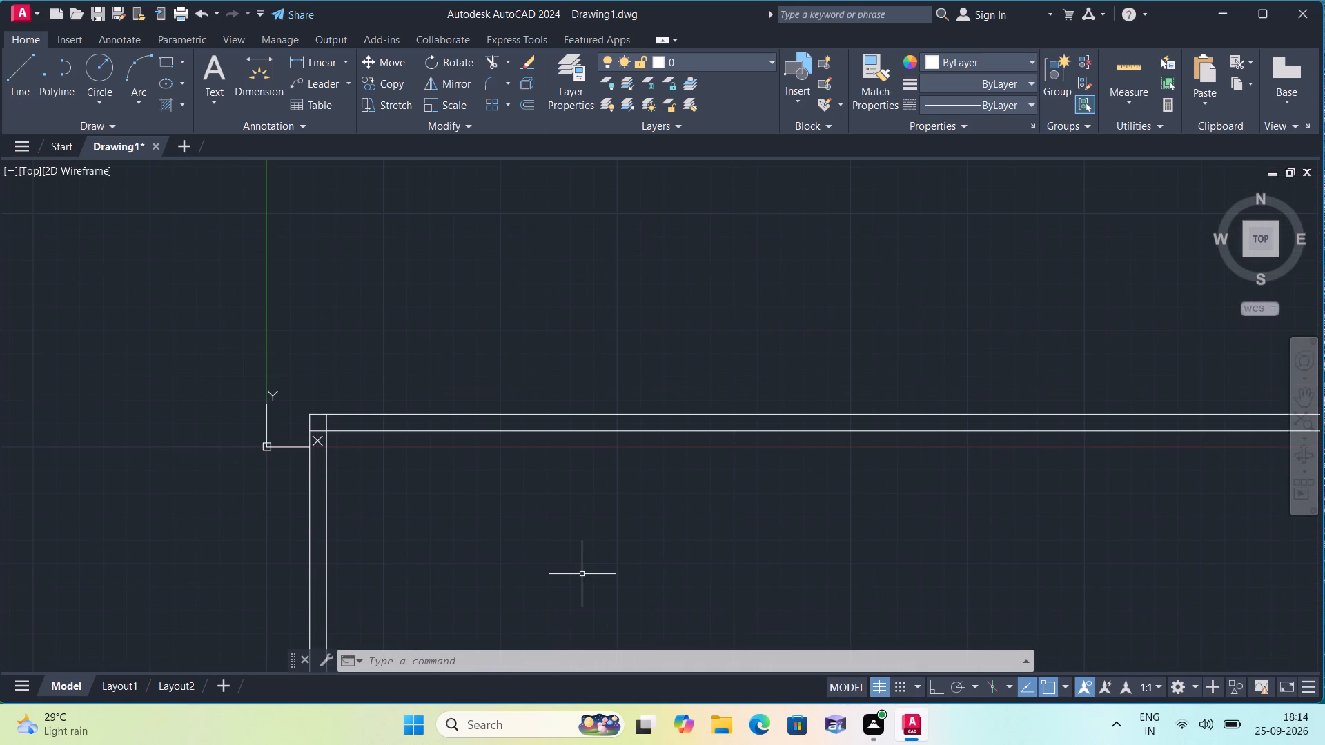
key(o)
text(ff)
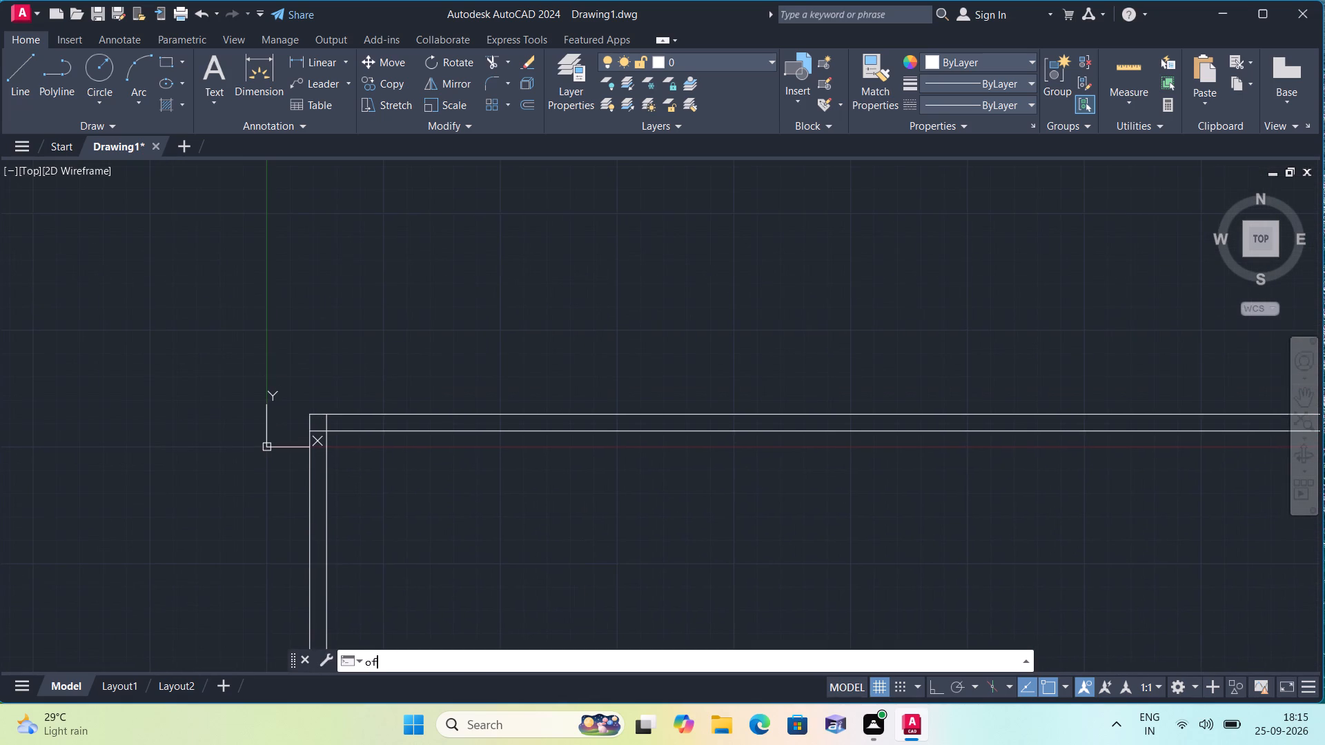
text(set)
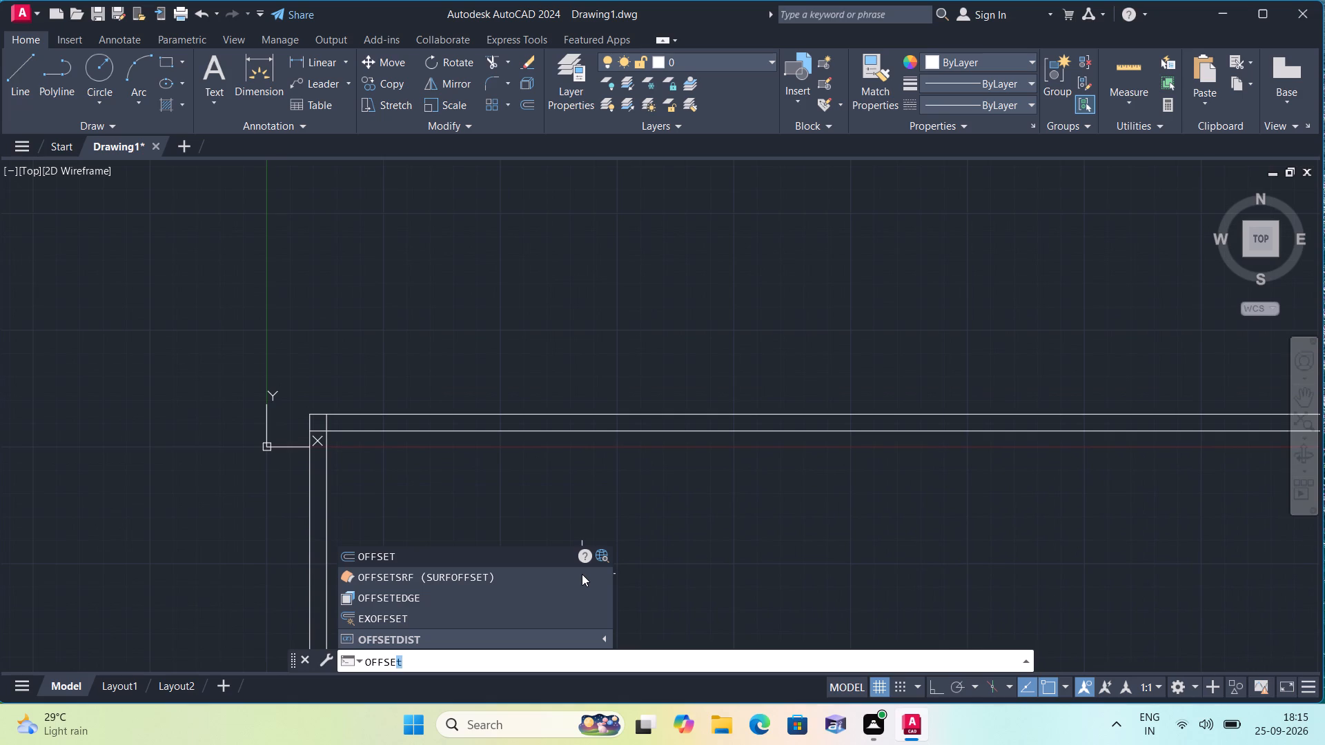
key(space)
text(11')
key(space)
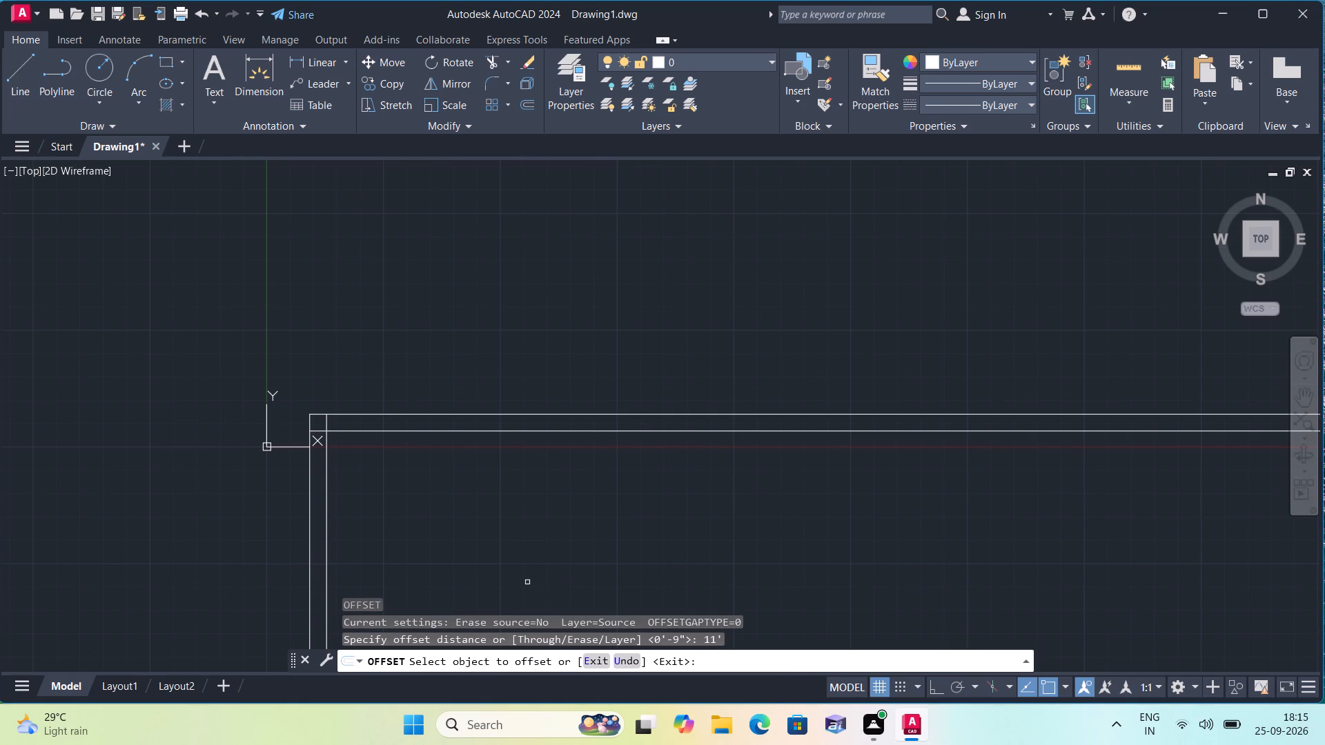
click(326, 481)
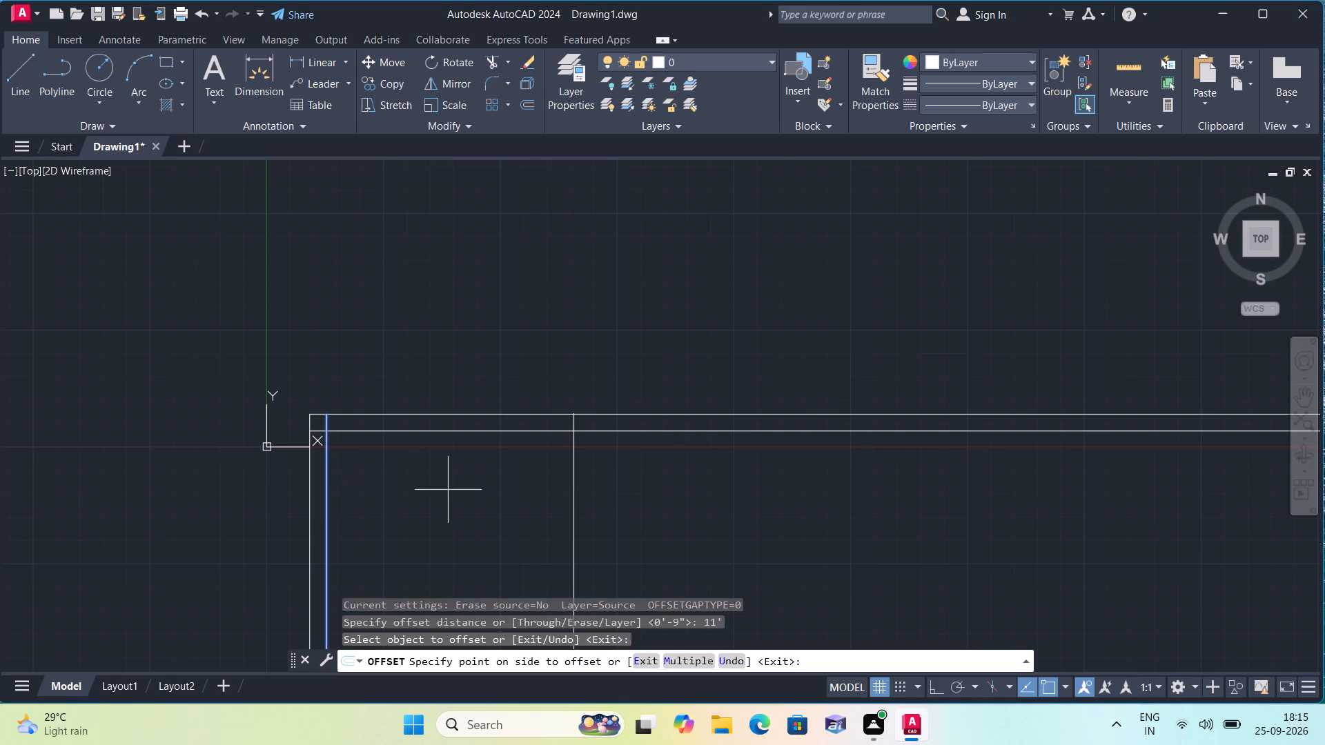
click(463, 497)
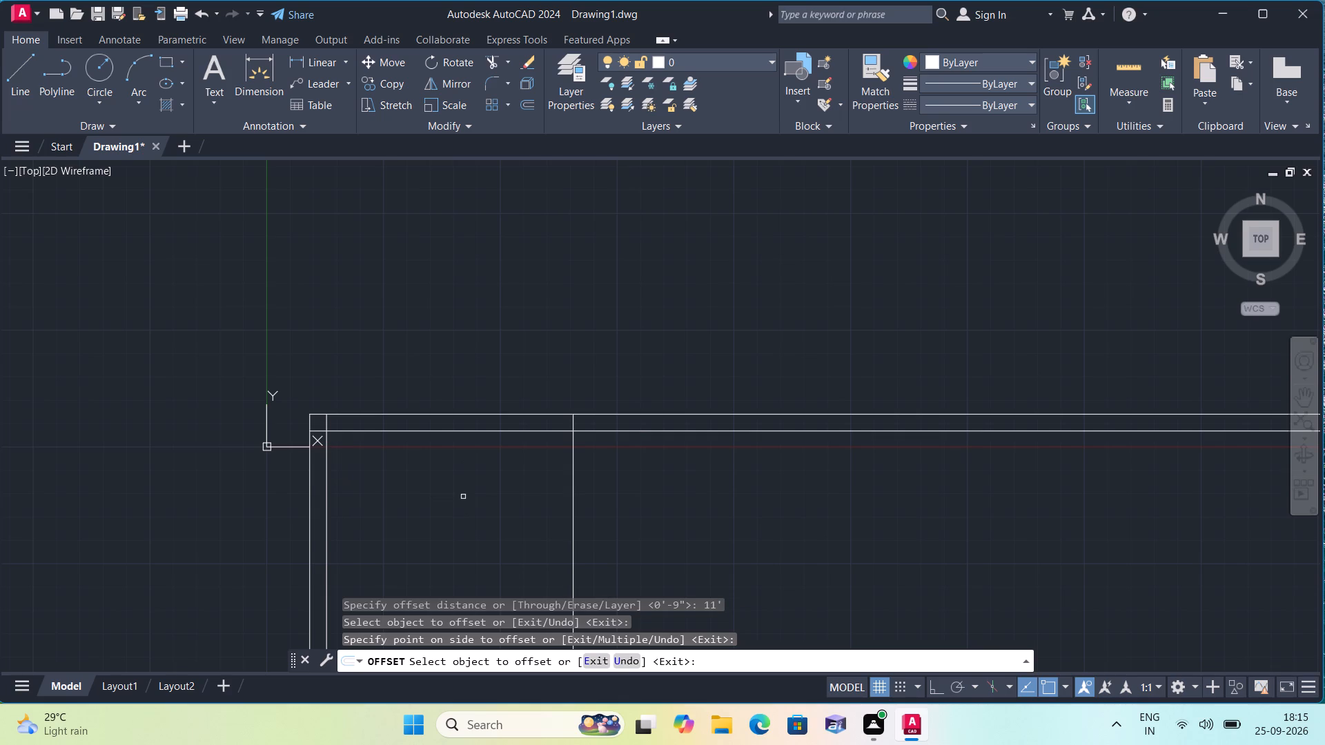
key(space)
Offset the new vertical line 9" to the right to give the first interior wall its thickness.
key(space)
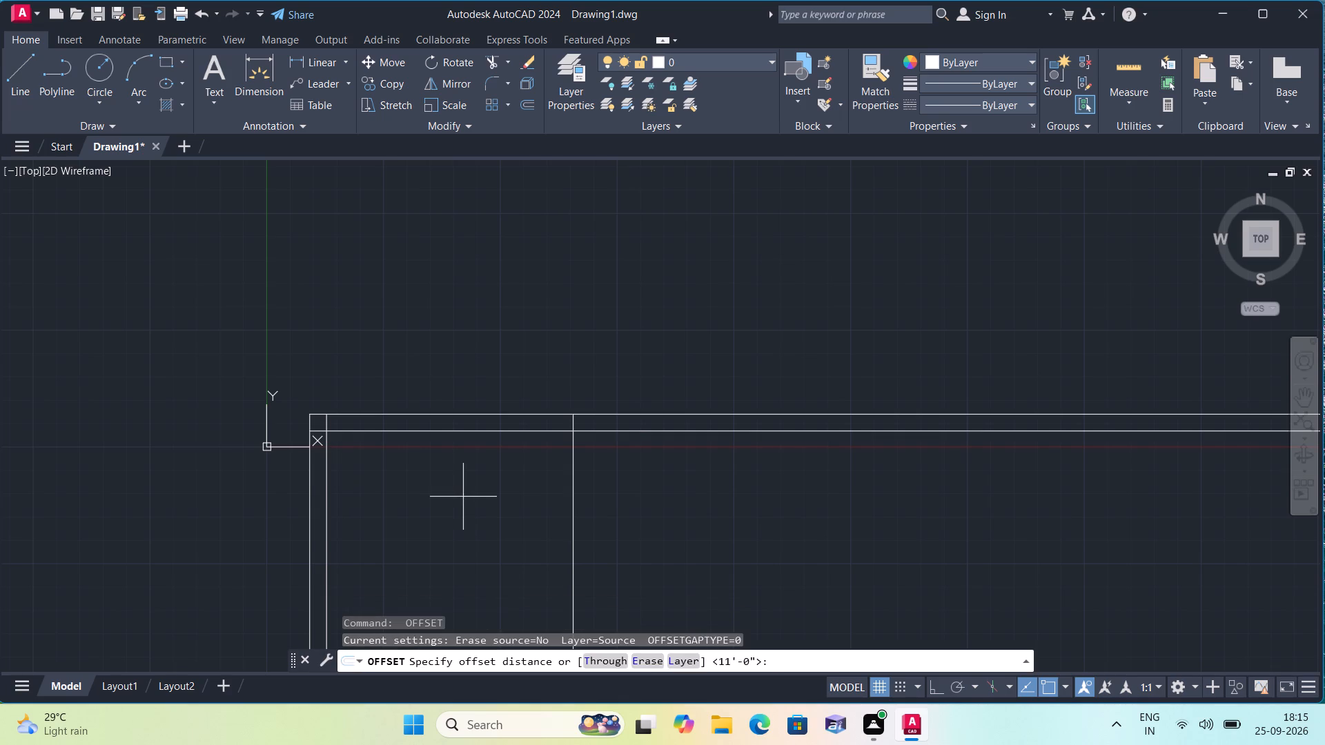
text(9")
key(space)
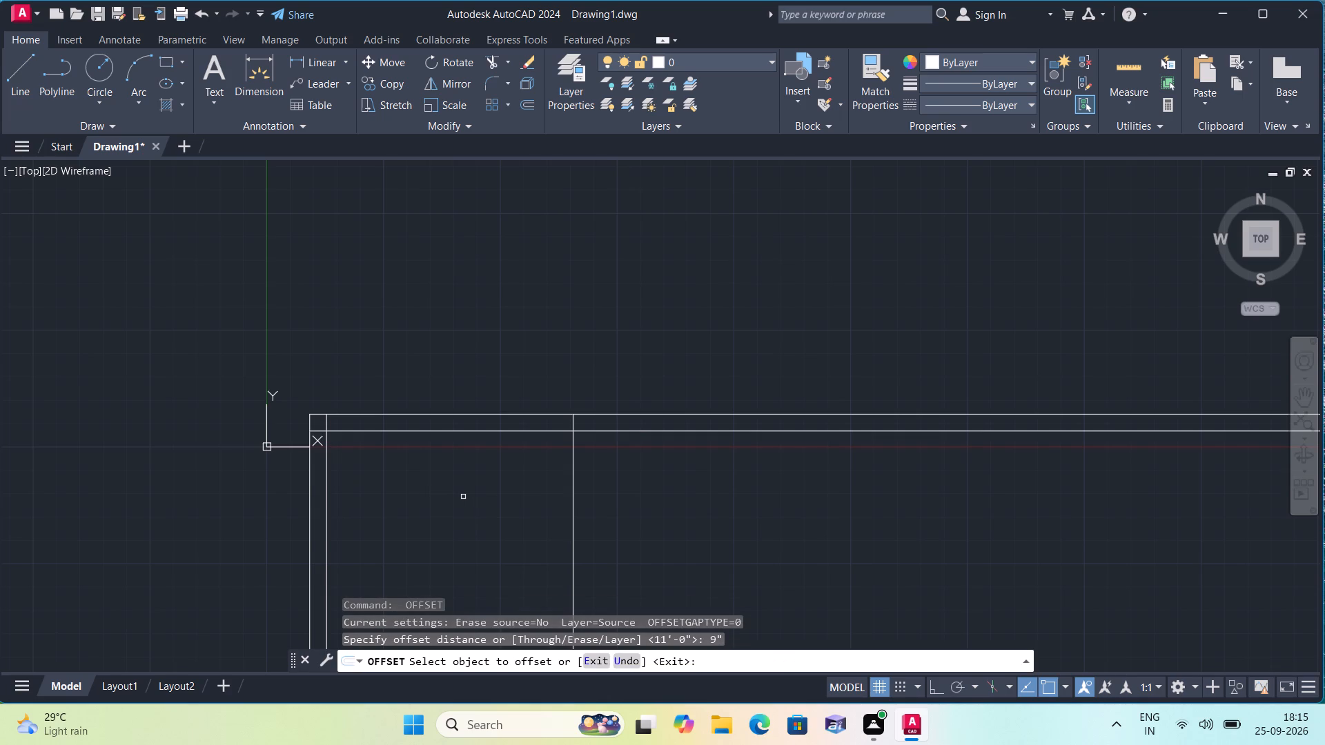
click(574, 478)
click(661, 483)
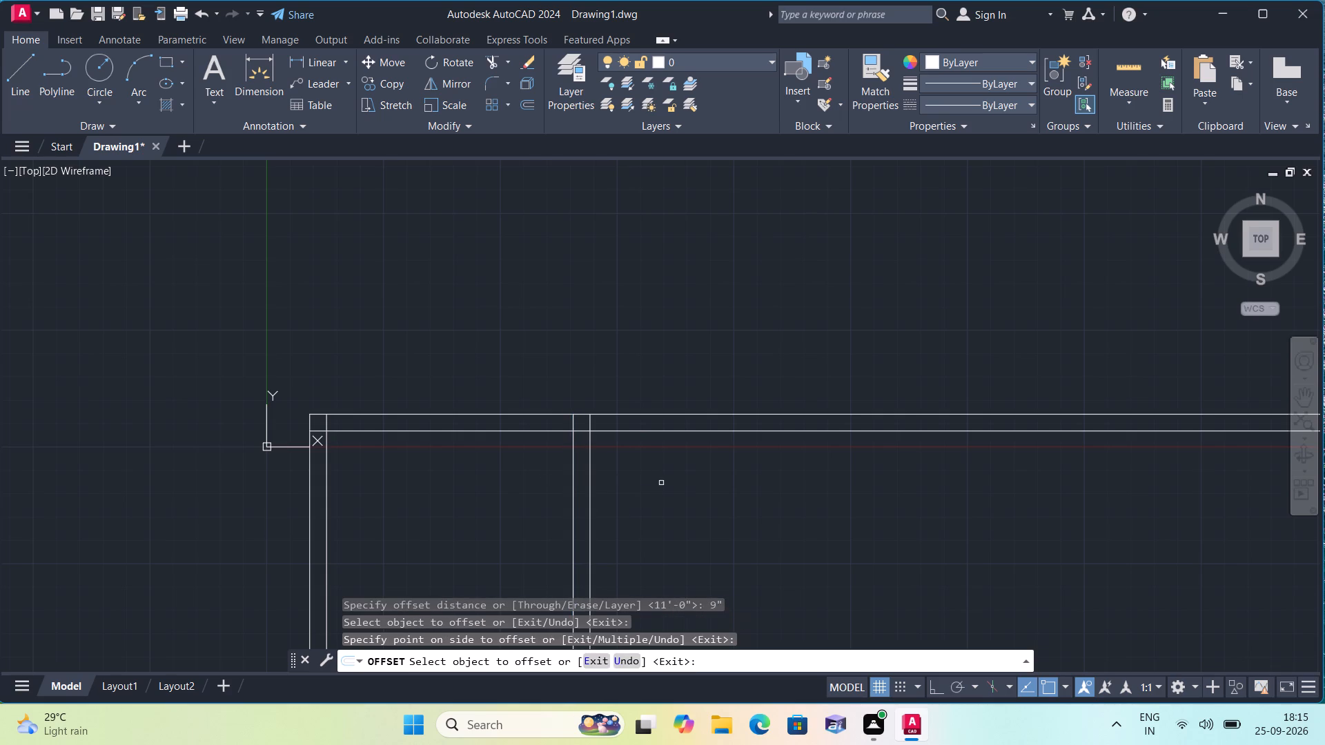
key(space)
Offset the right-hand line of the first interior wall 5' to the right to mark the middle bay's width.
key(space)
text(5')
key(space)
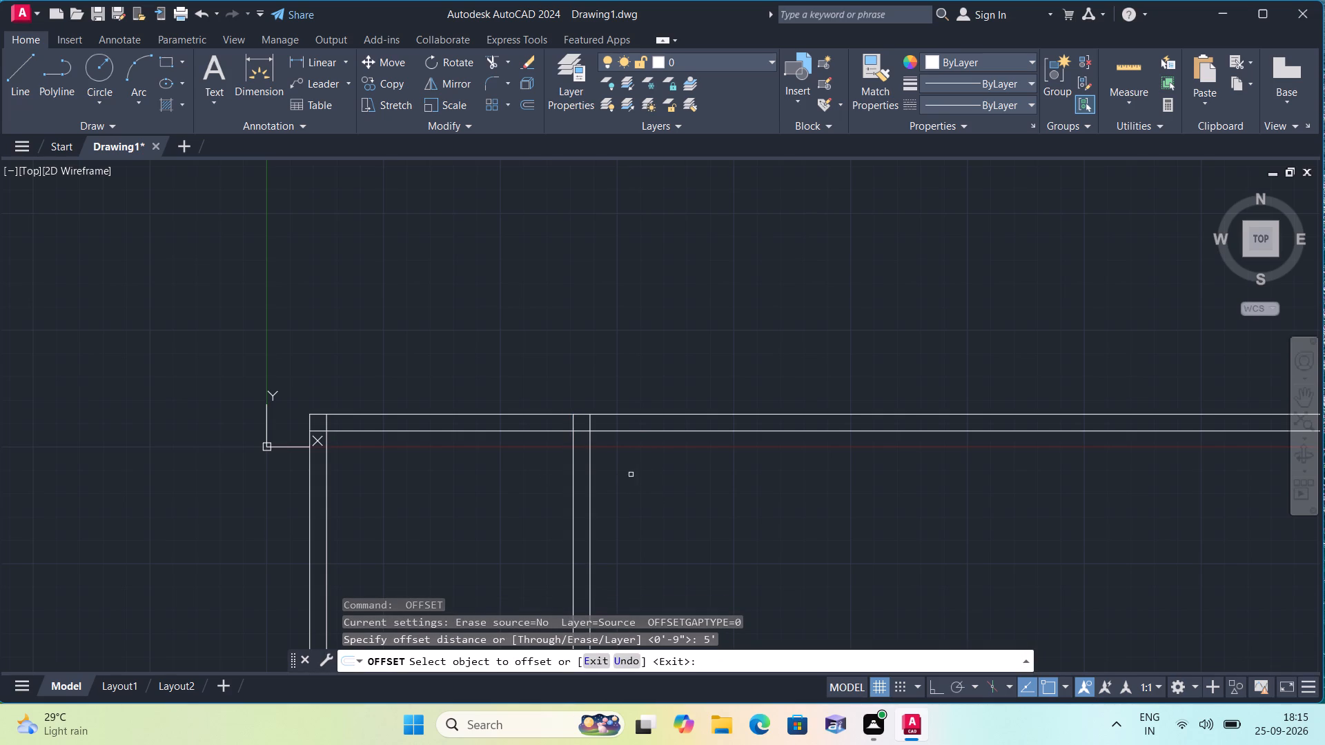
click(589, 503)
click(687, 504)
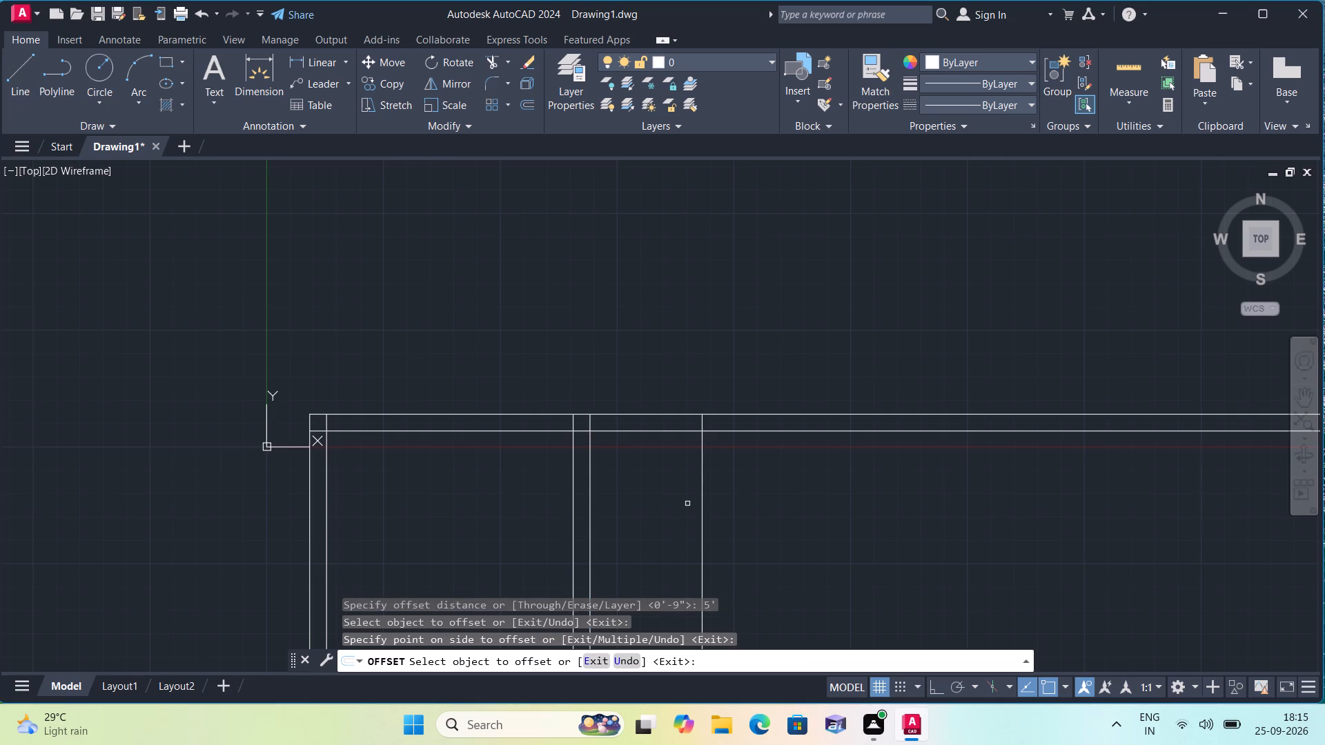
key(space)
Offset the middle bay's right-hand line 9" to the right to form the second interior wall.
key(space)
text(9")
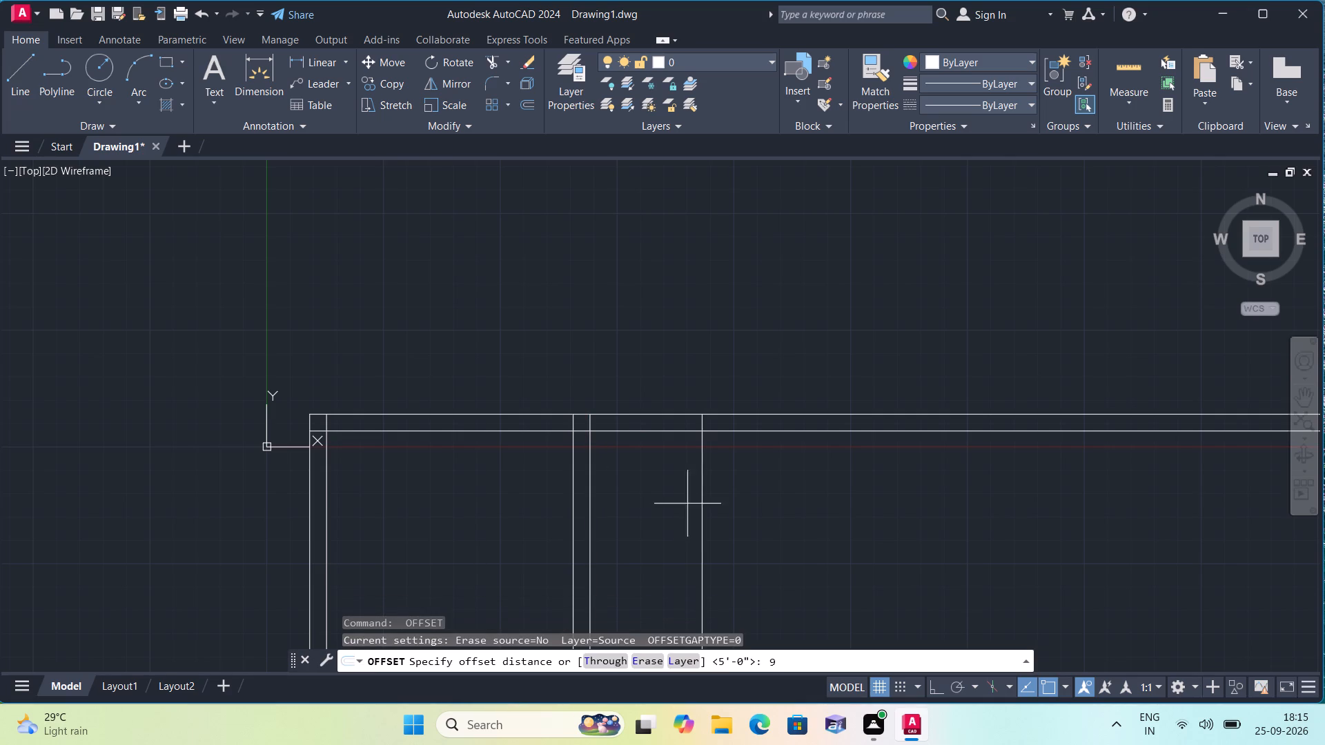
key(space)
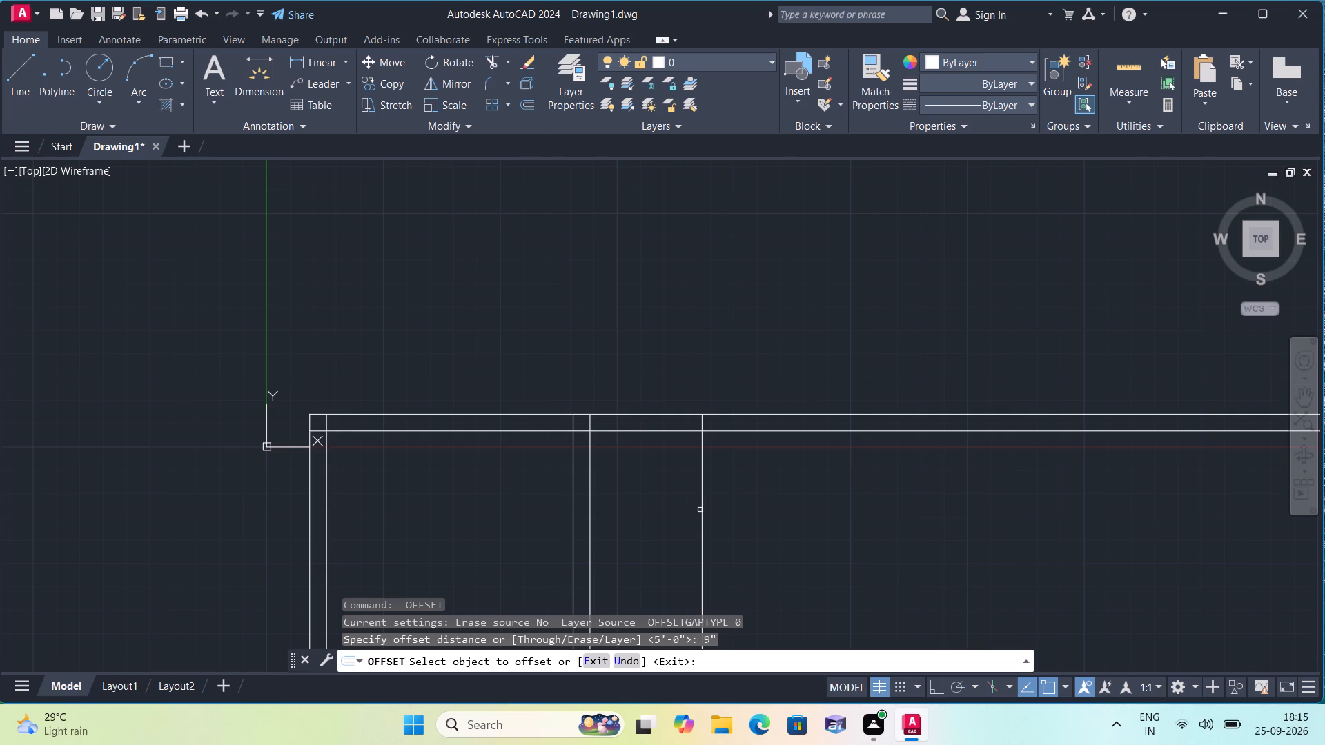
click(703, 507)
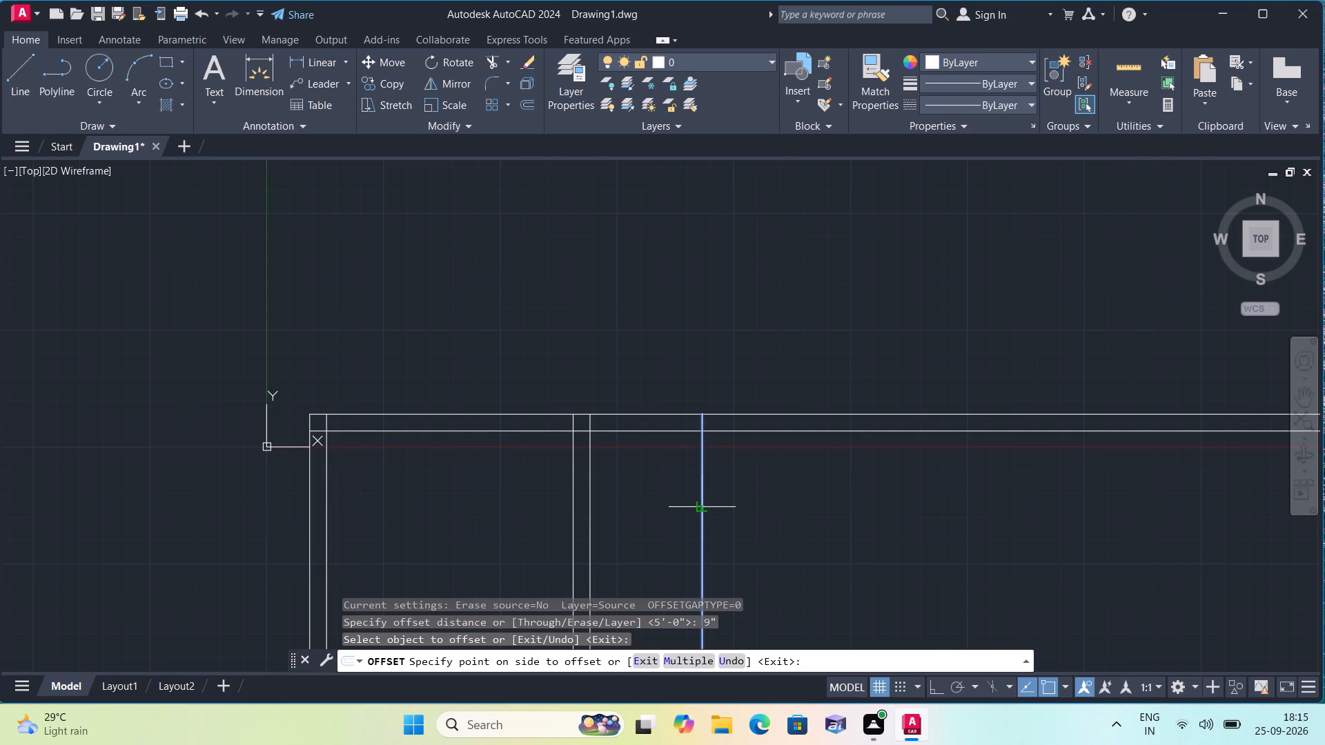
click(830, 506)
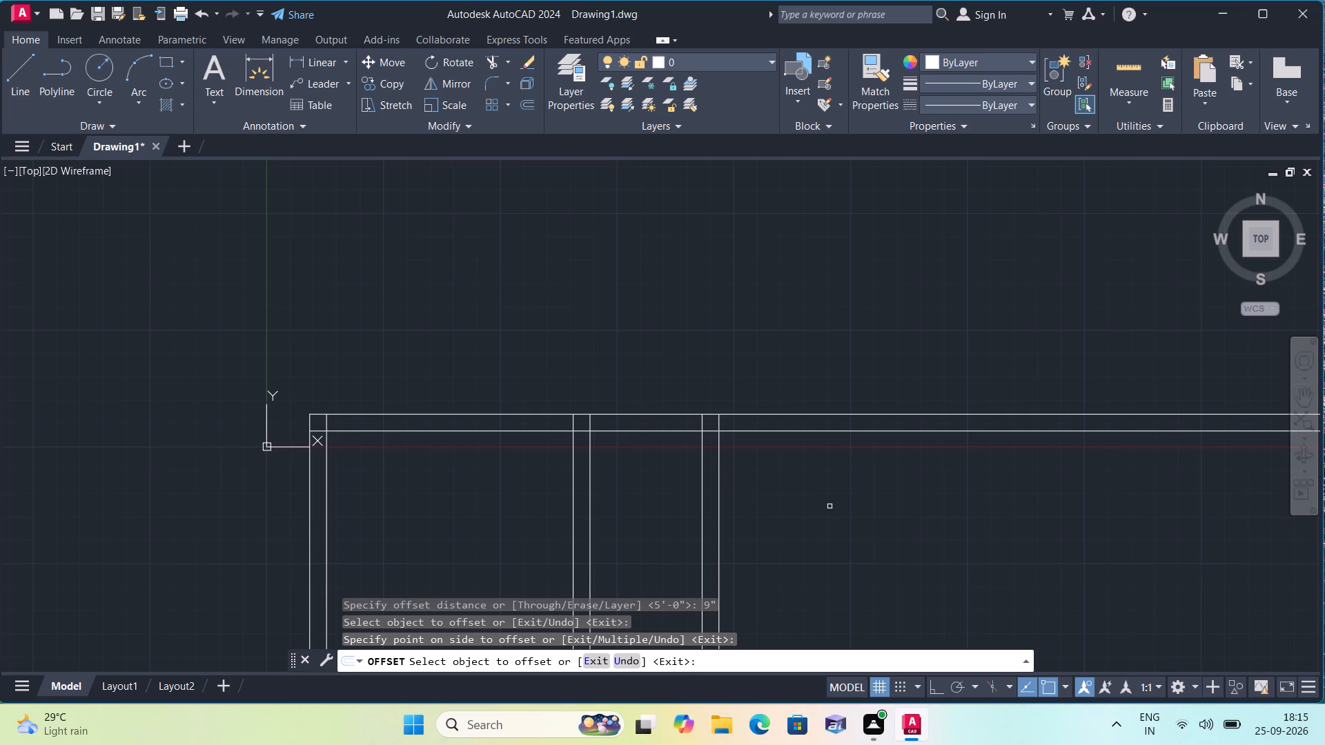
key(space)
Offset the right-hand line of the second interior wall 11' to the right to mark the last room's width.
key(space)
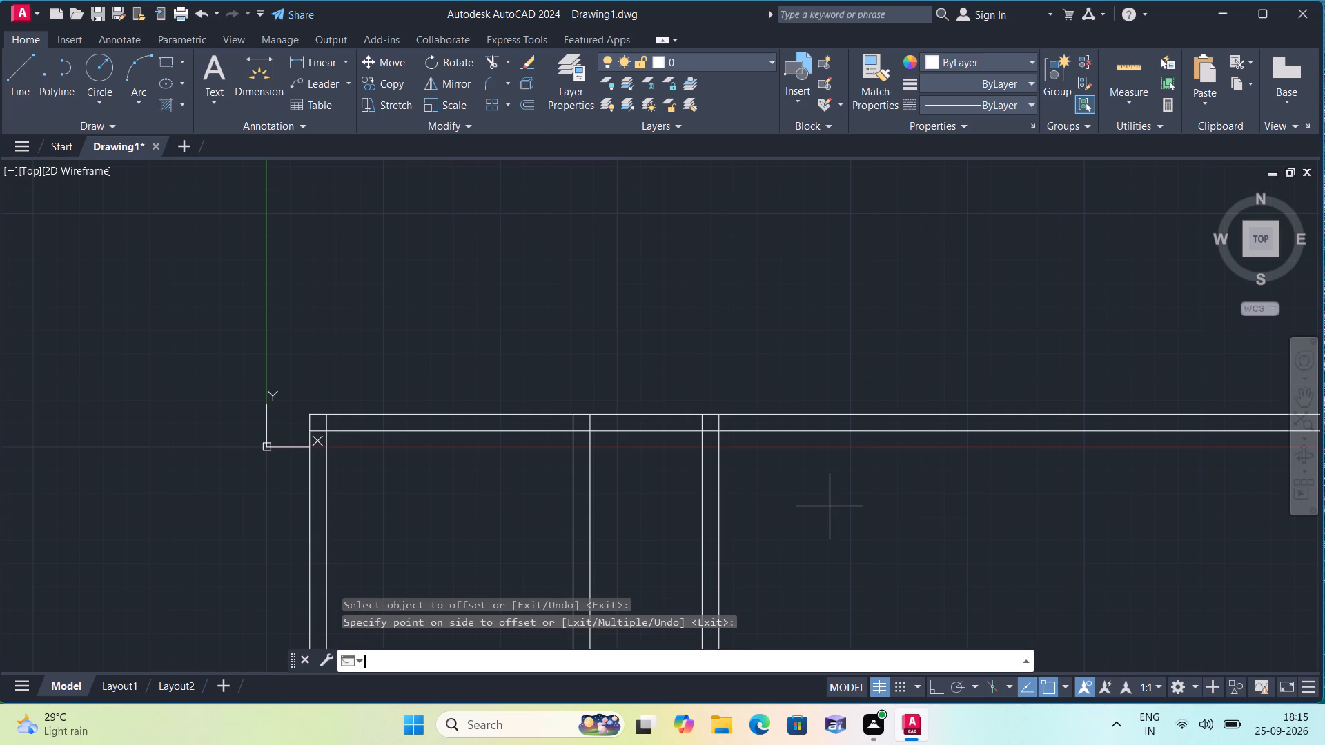
text(11')
key(space)
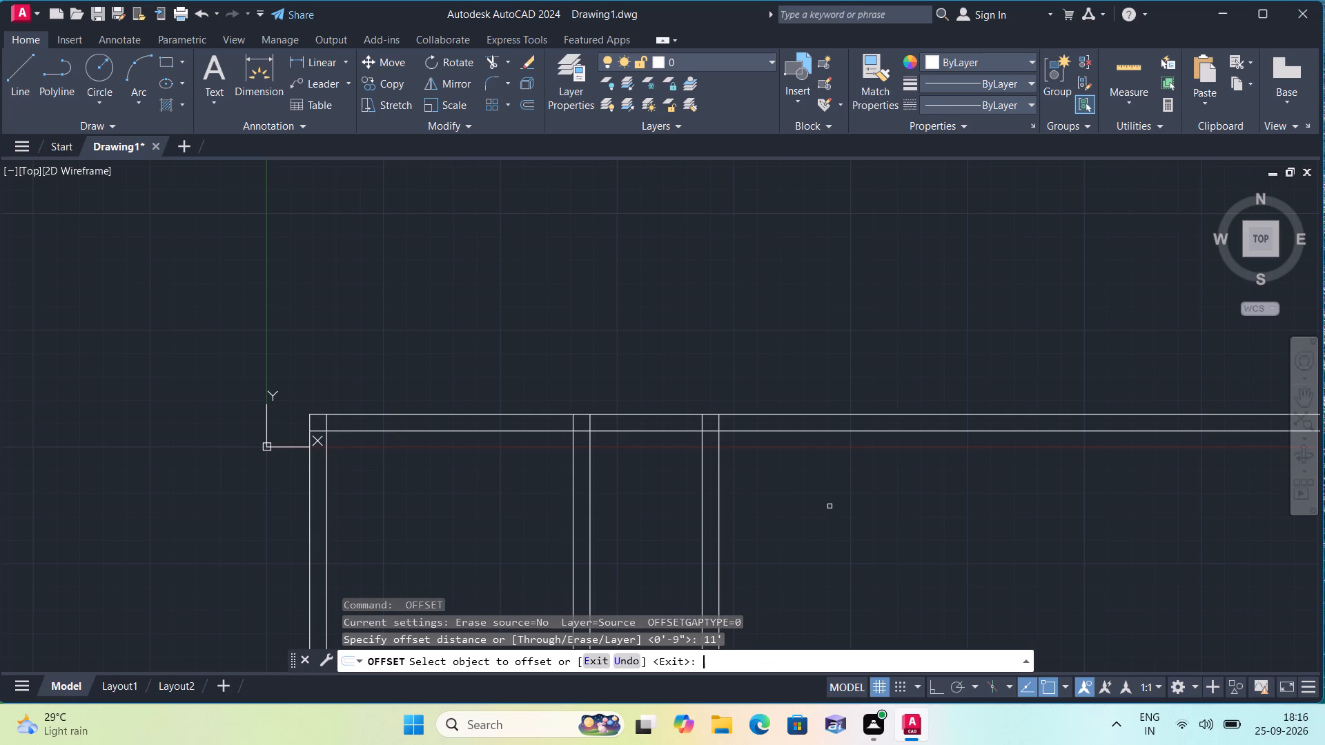
click(719, 483)
click(788, 483)
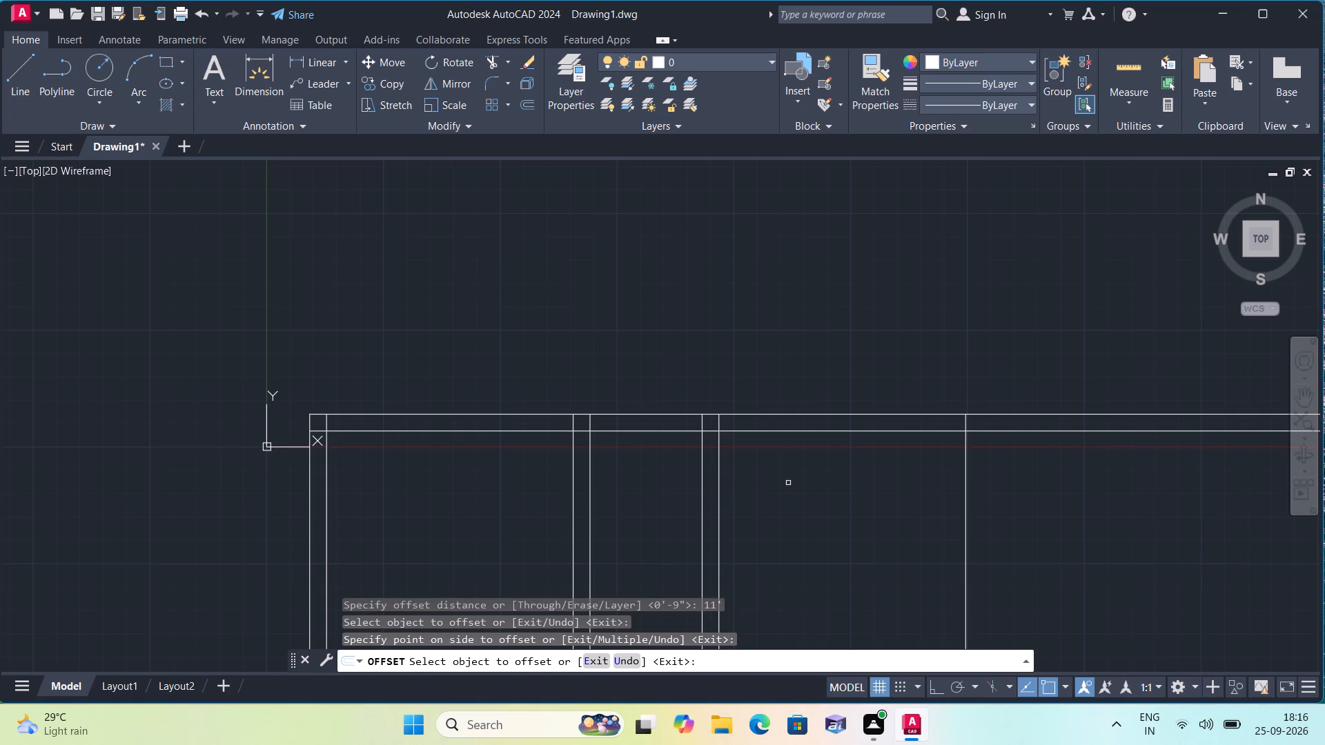
key(space)
Offset the rightmost vertical line 9" to the right to form the right outer wall.
key(space)
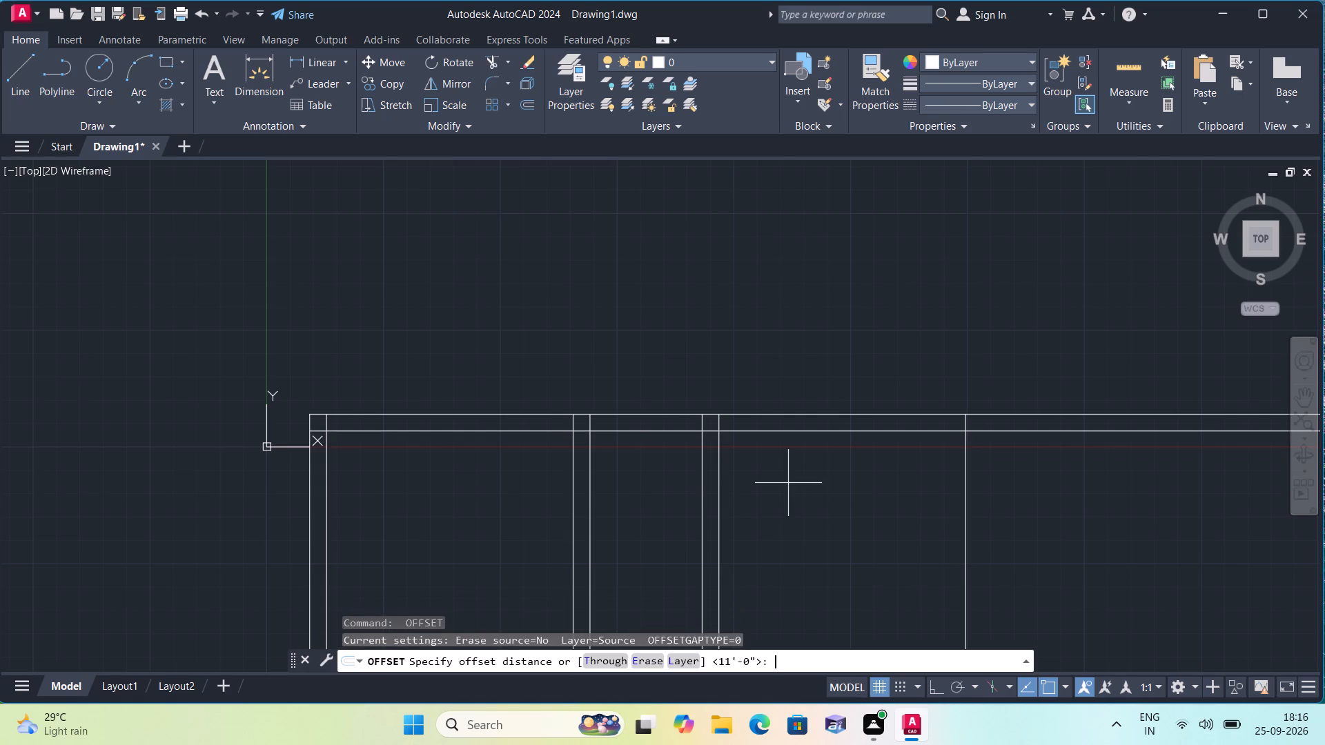
text(9")
key(space)
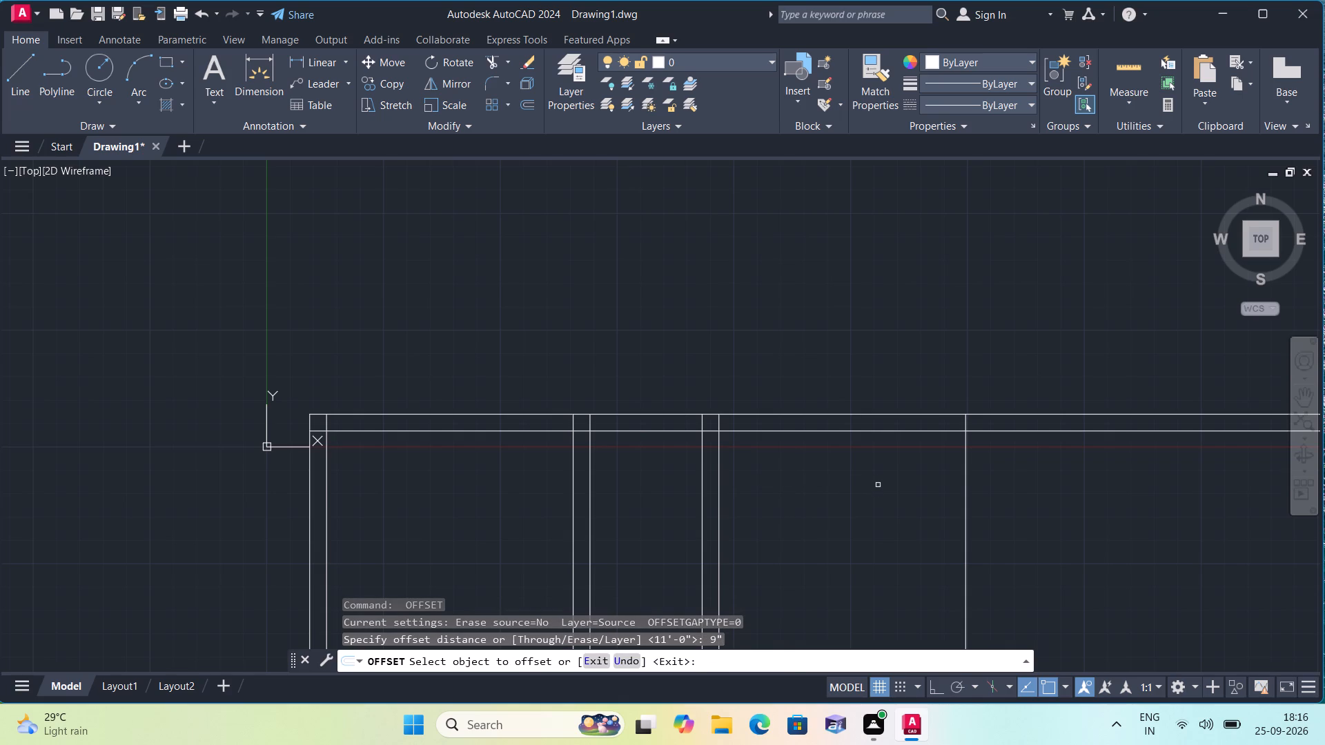
click(964, 500)
click(1036, 506)
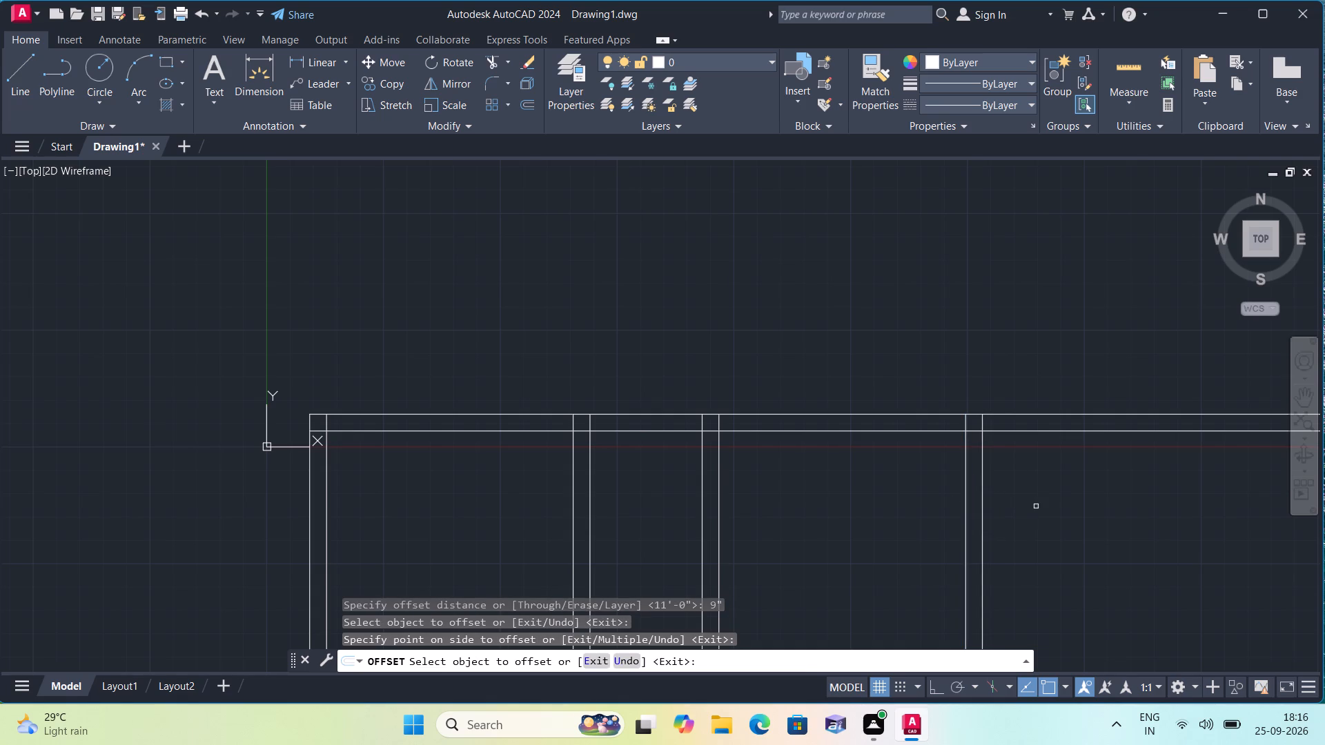
key(space)
Trim both horizontal top wall lines where they extend past the right outer wall.
text(trim)
key(space)
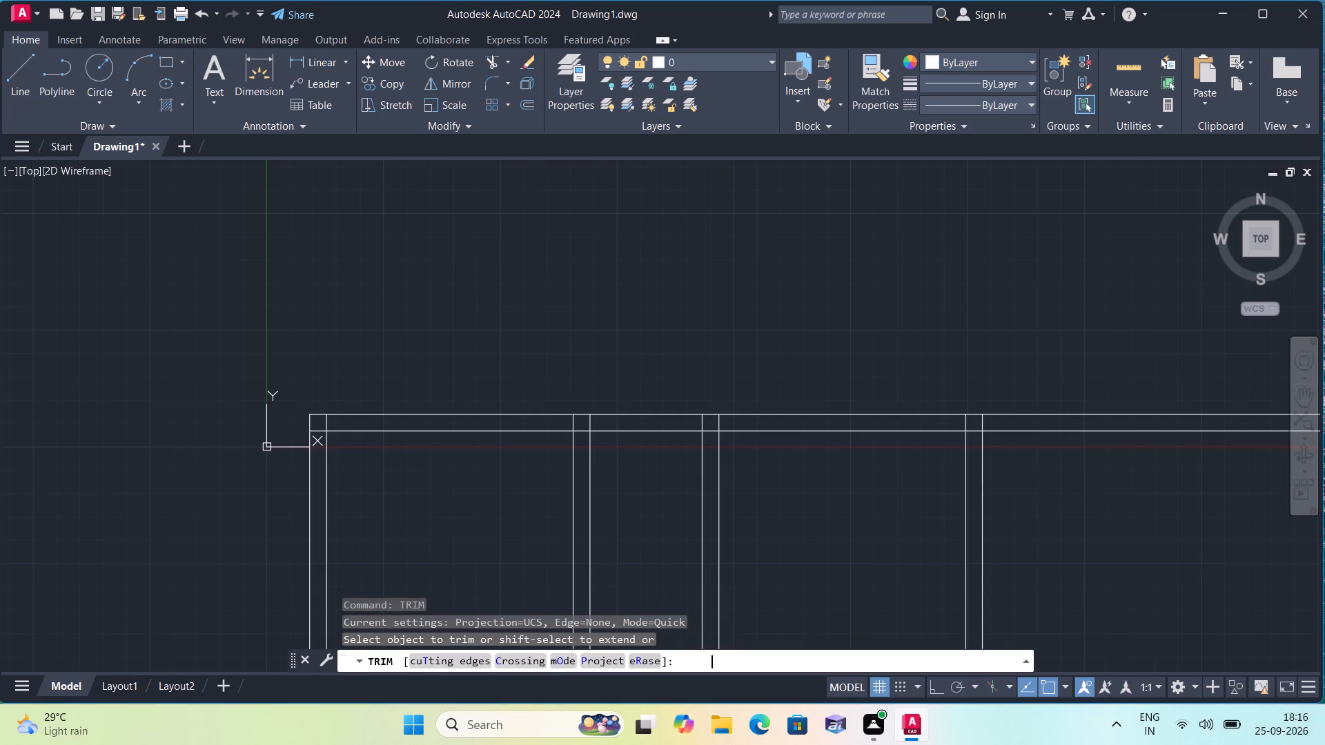
click(1036, 506)
click(1015, 368)
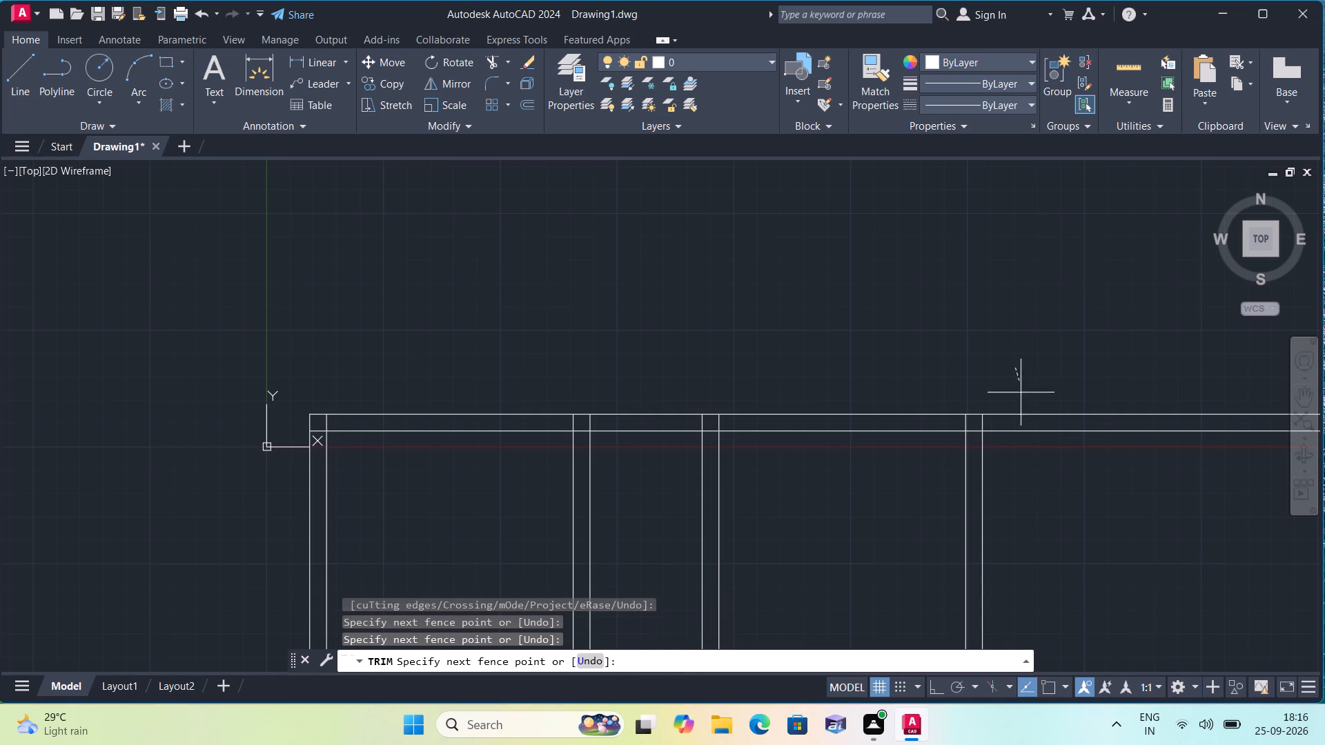
click(1079, 501)
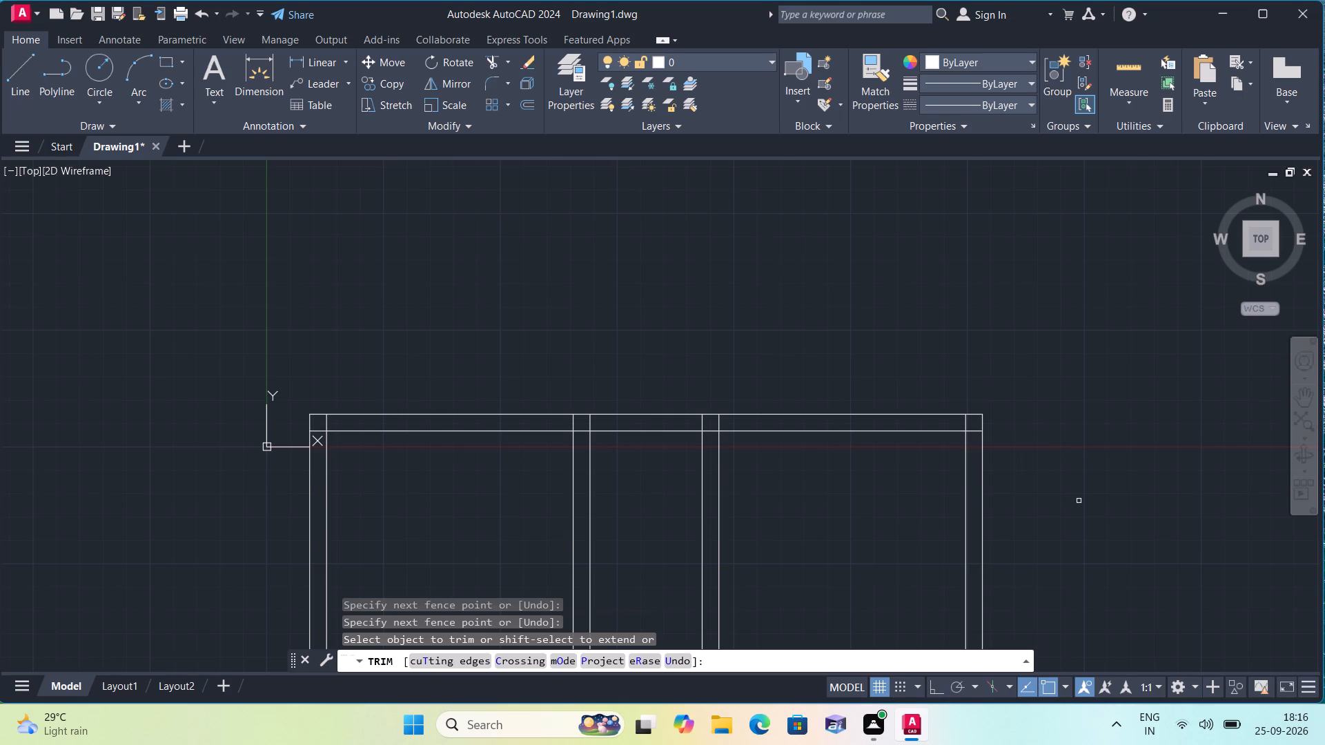
key(space)
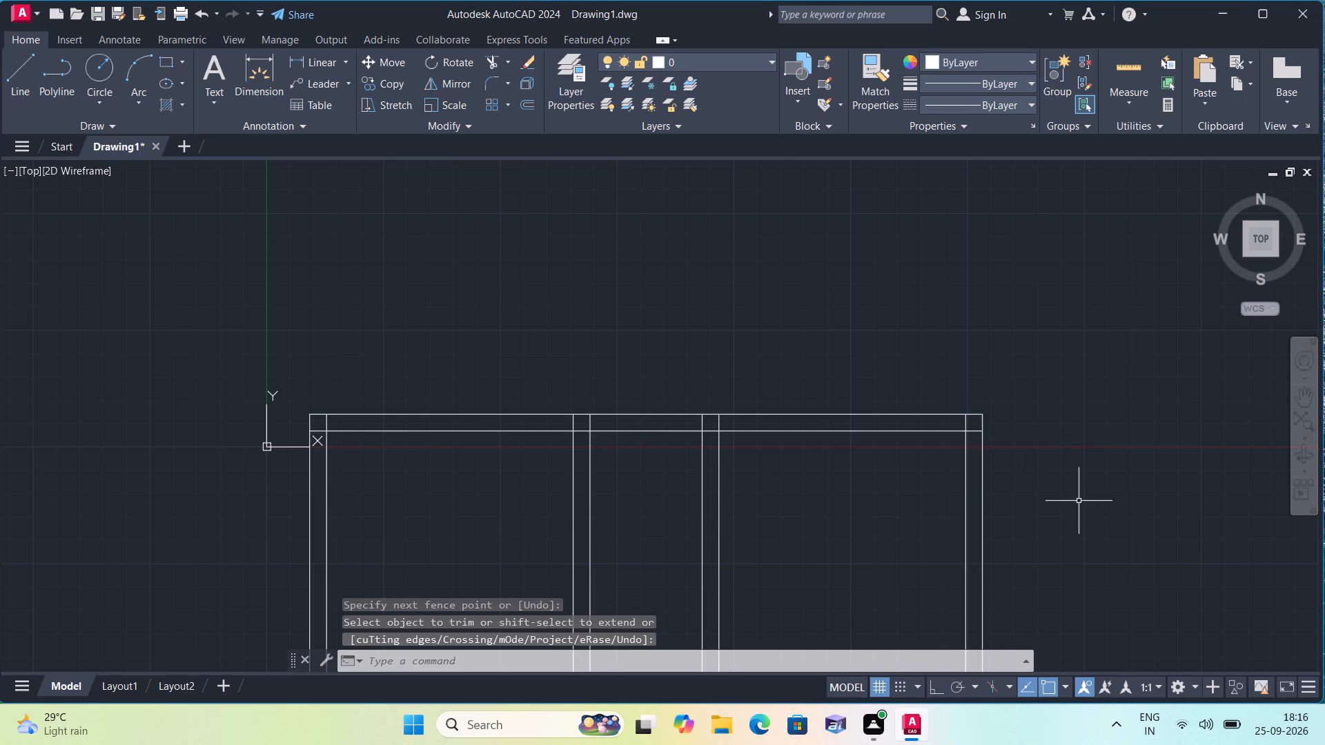
Offset the inner line of the top wall 5' downward to mark the depth of the upper row.
key(o)
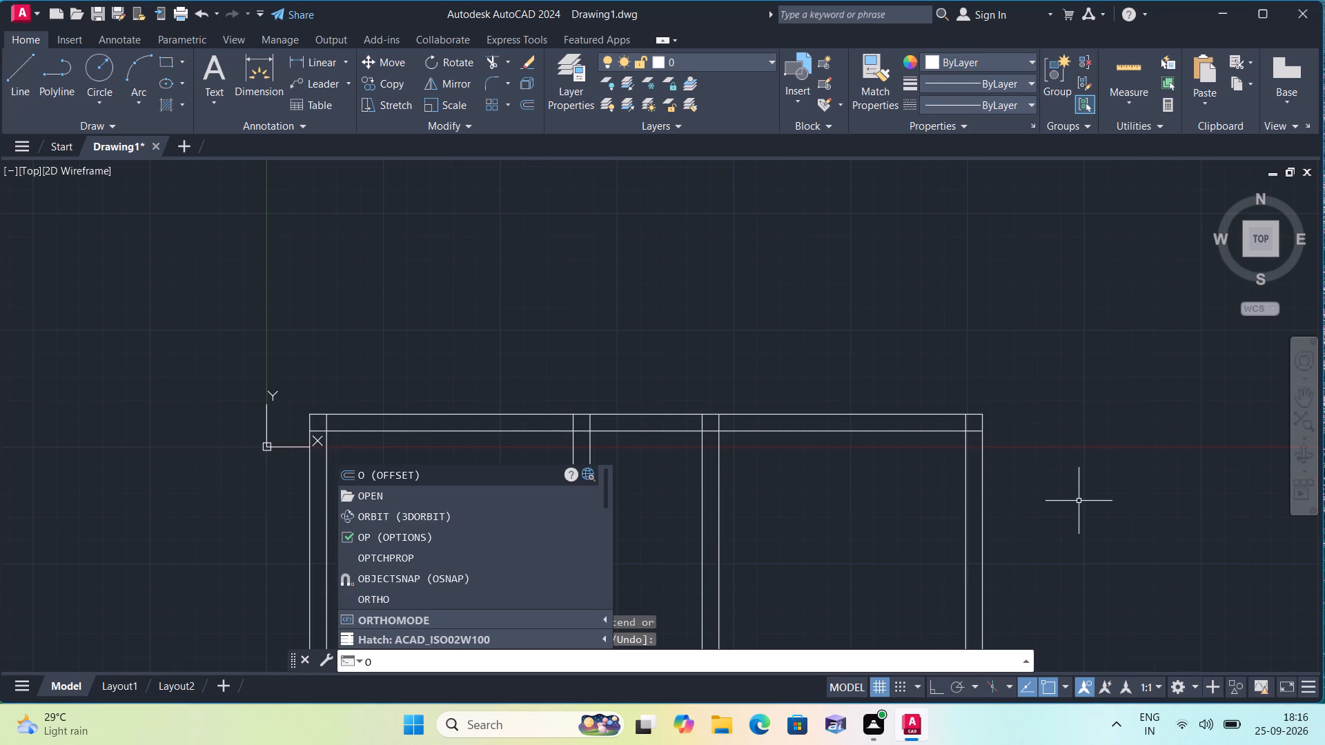
text(ff)
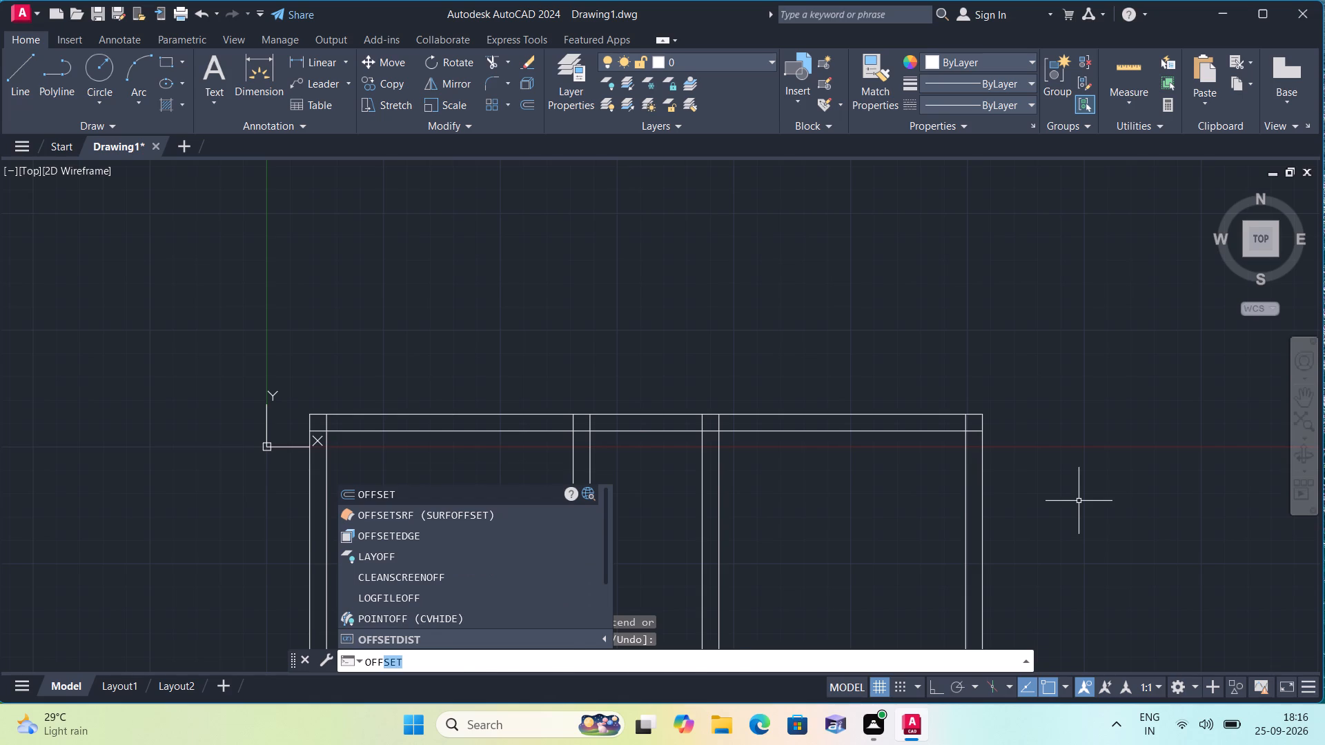
key(space)
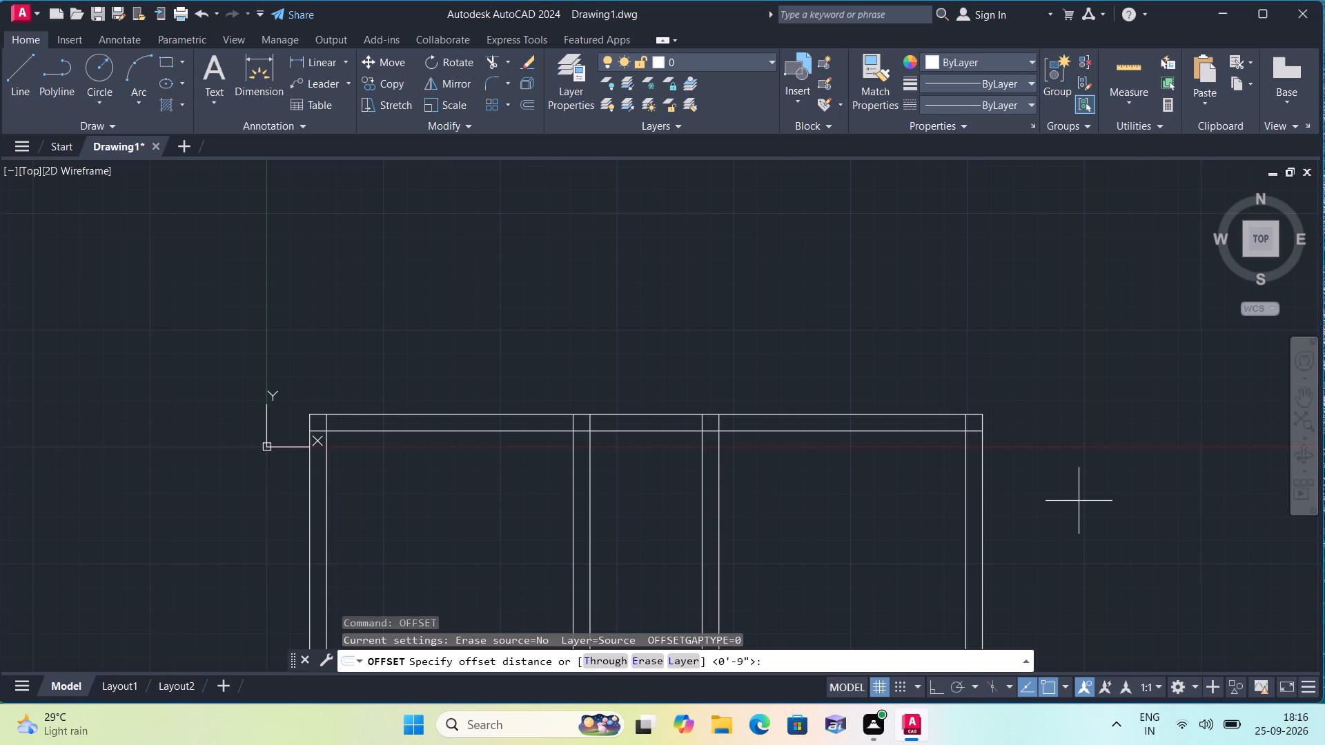
text(5')
key(space)
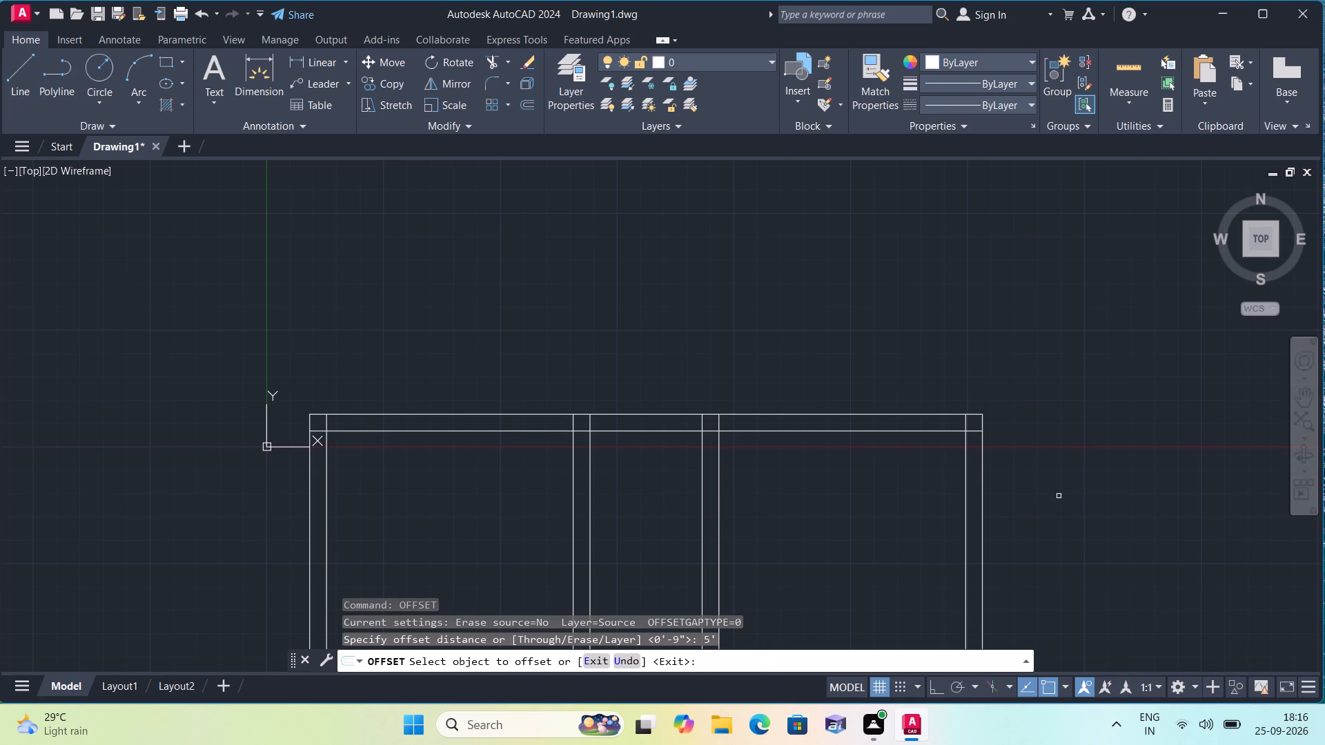
click(858, 431)
click(856, 504)
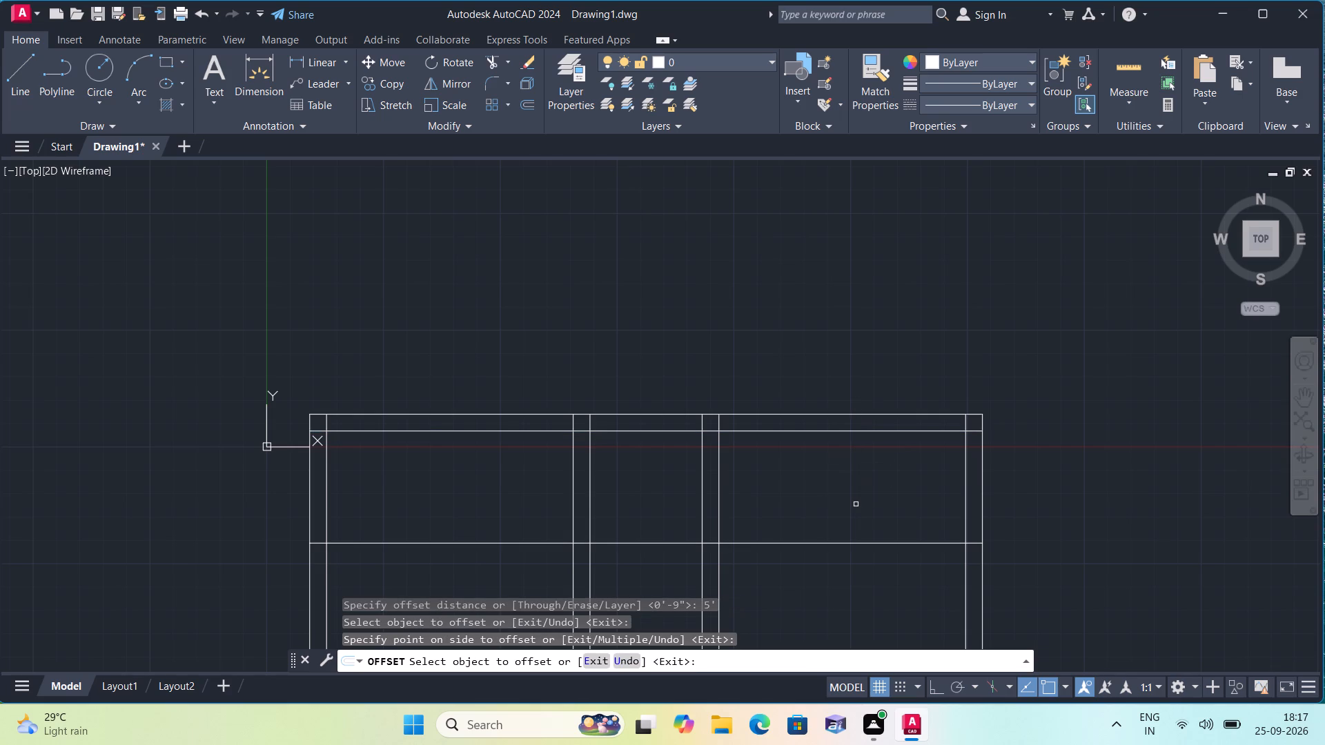
key(space)
Offset the new horizontal line 9" downward to form the horizontal interior wall.
key(space)
text(9")
key(space)
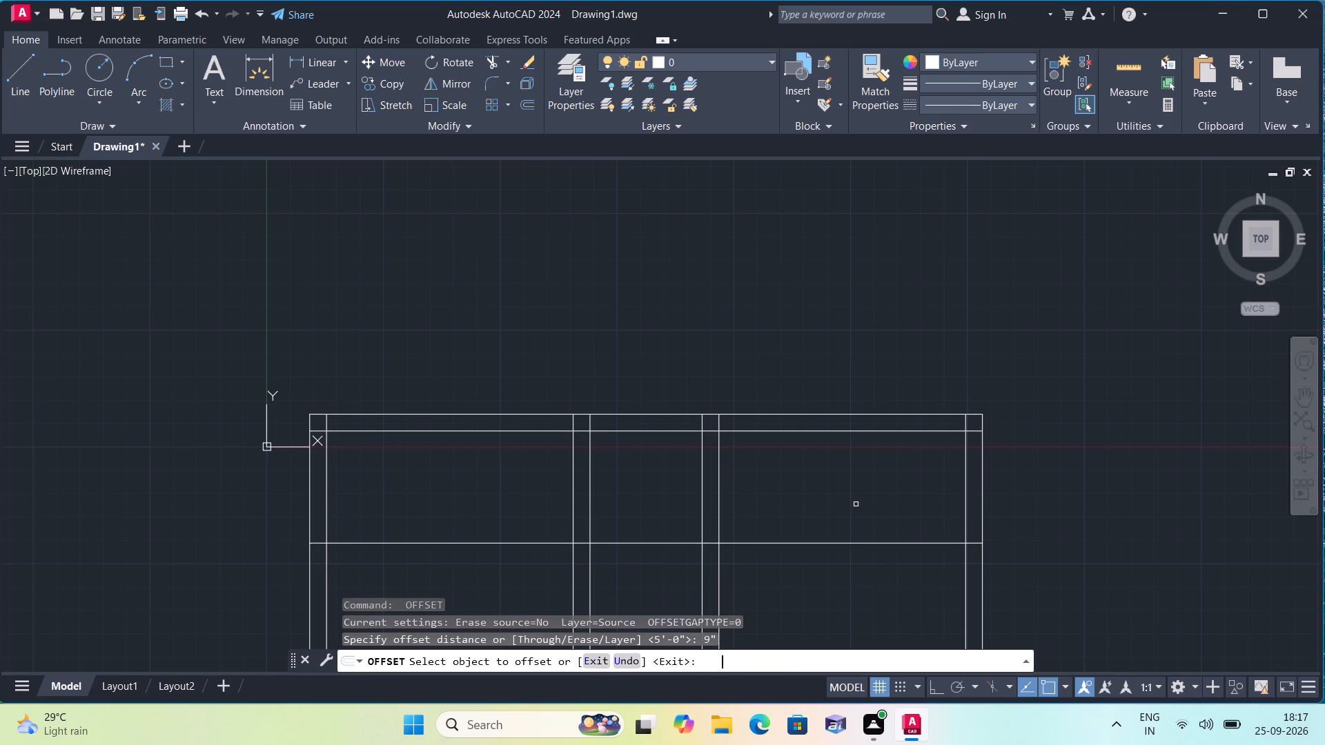
click(813, 540)
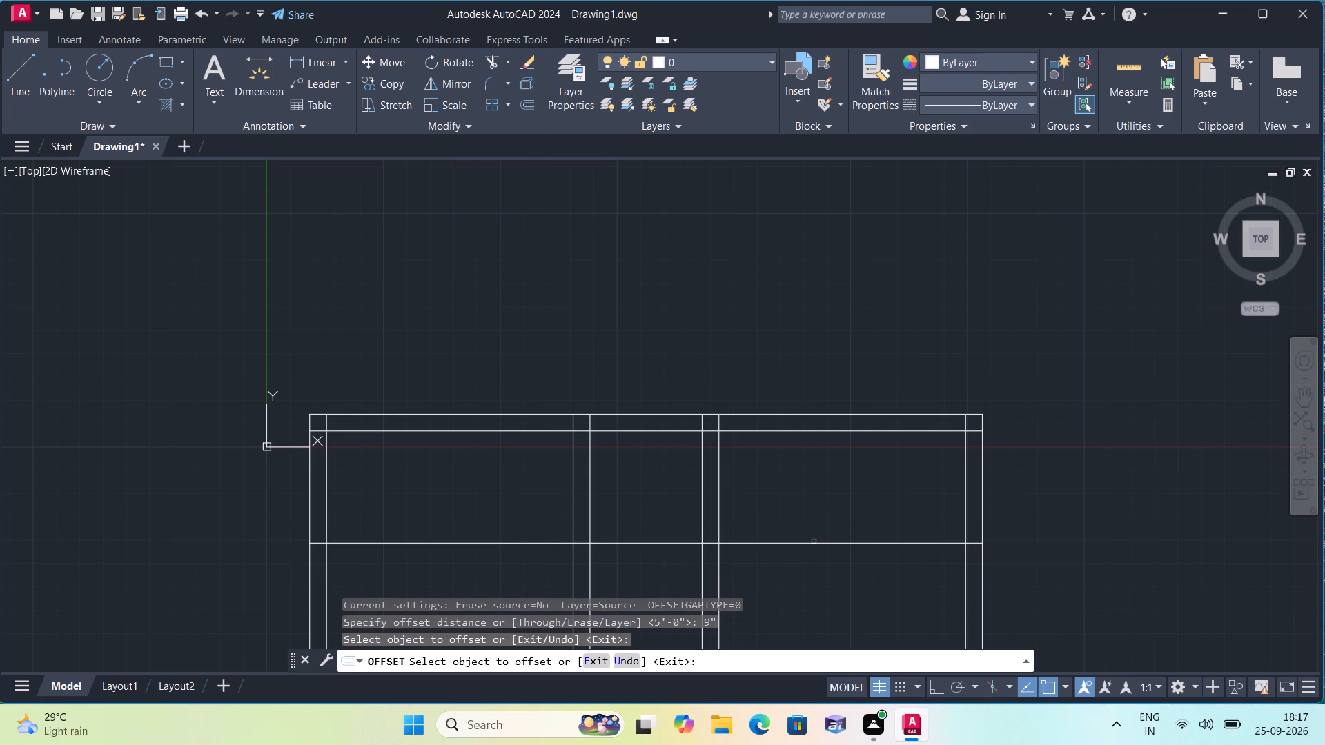
click(814, 544)
click(812, 574)
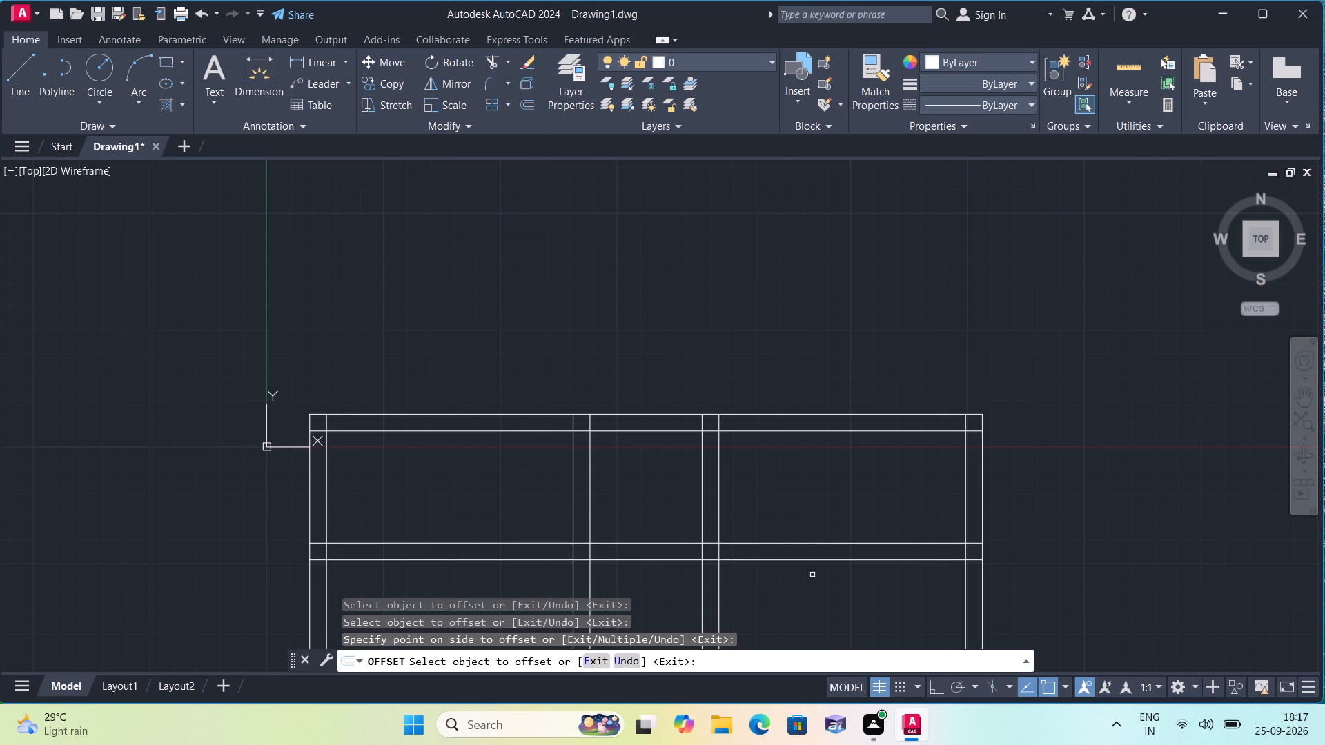
key(Escape)
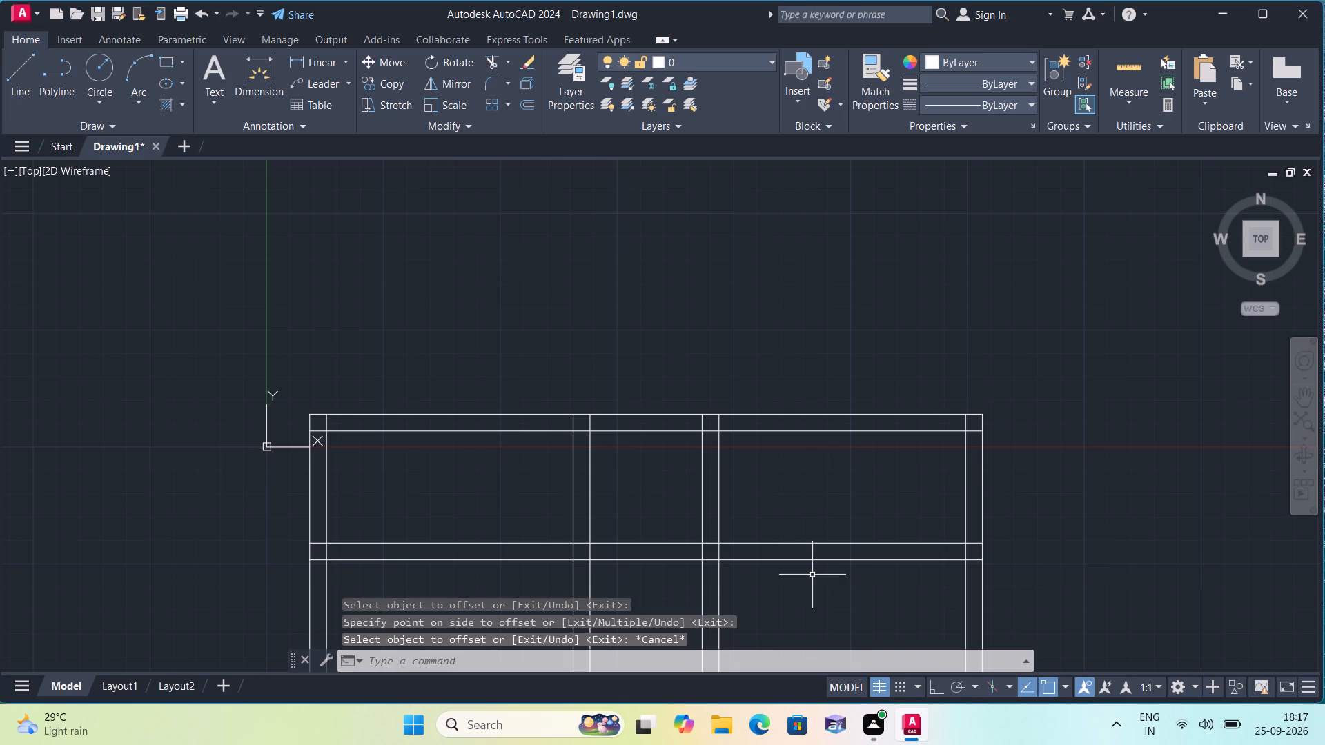
Delete the two horizontal interior wall lines below the top wall.
click(832, 598)
click(788, 487)
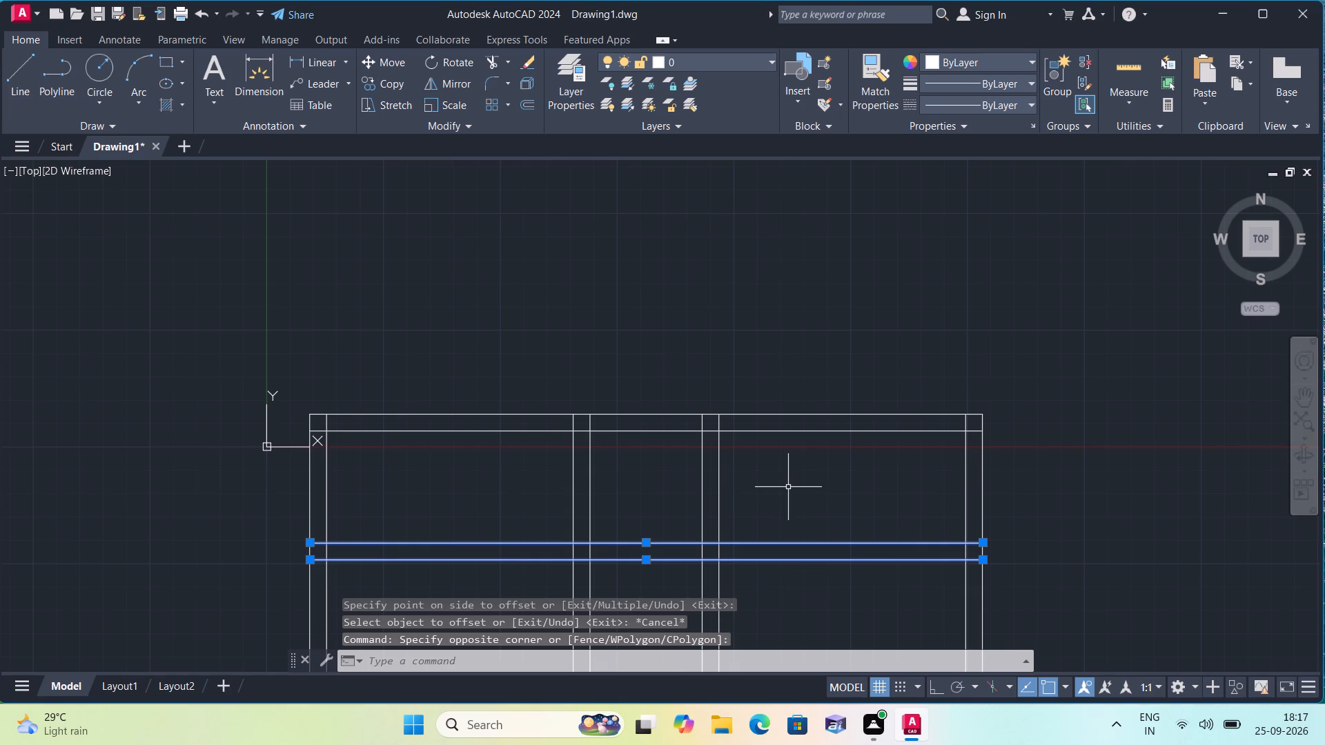
key(Delete)
Offset the inner line of the top wall 10' downward to mark the depth of the upper rooms.
key(o)
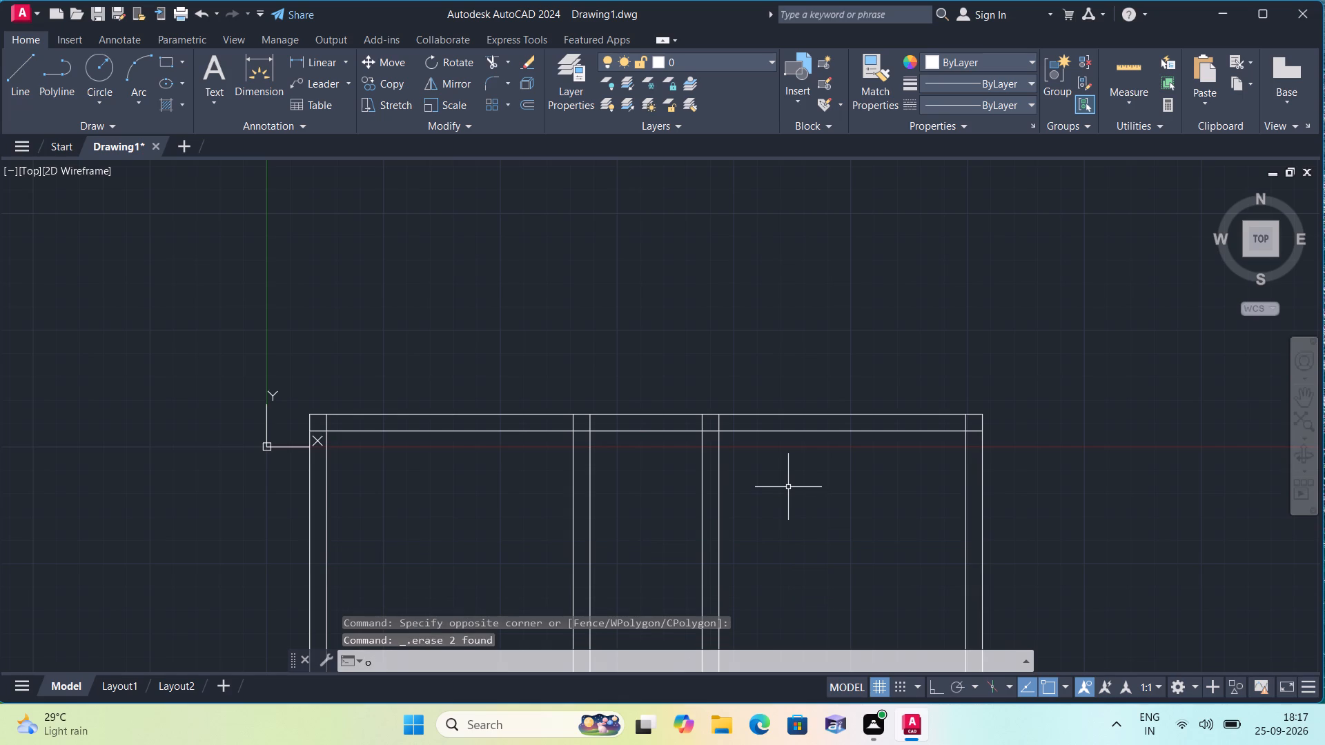
text(ffset)
key(space)
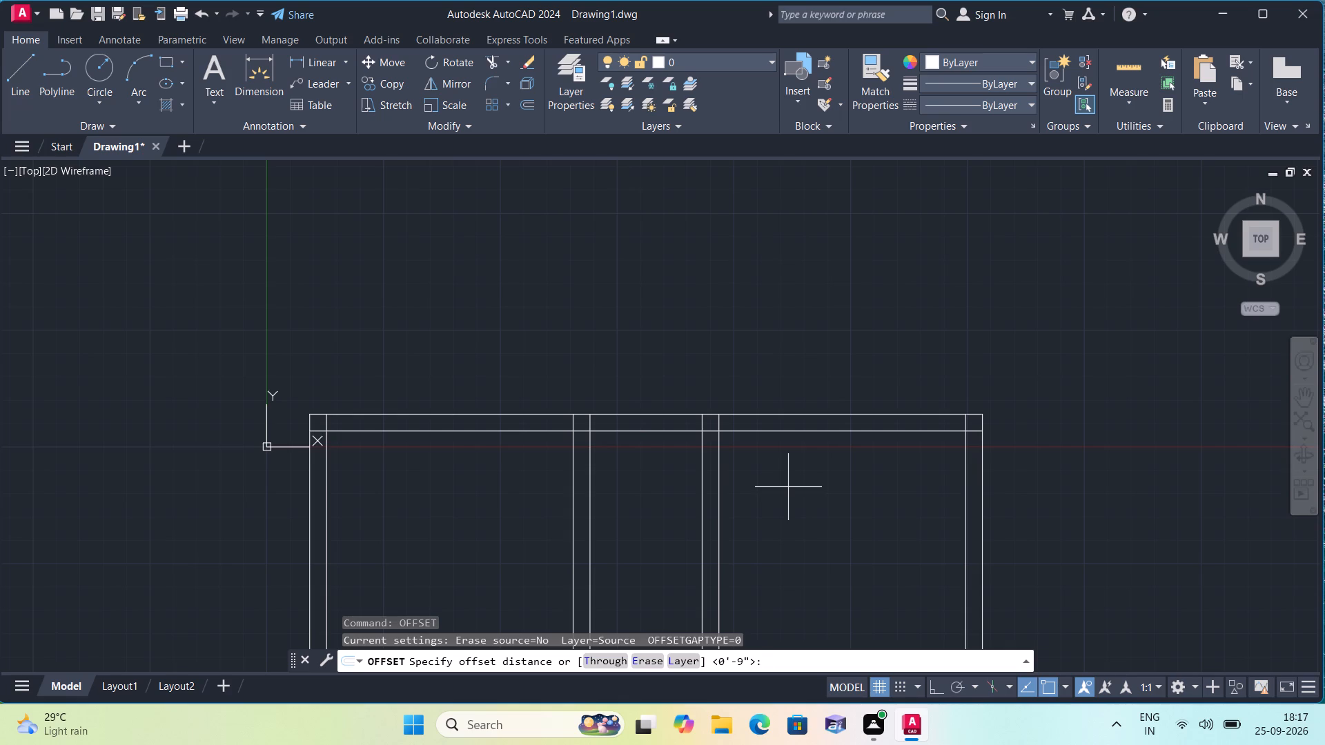
text(10')
key(space)
click(789, 430)
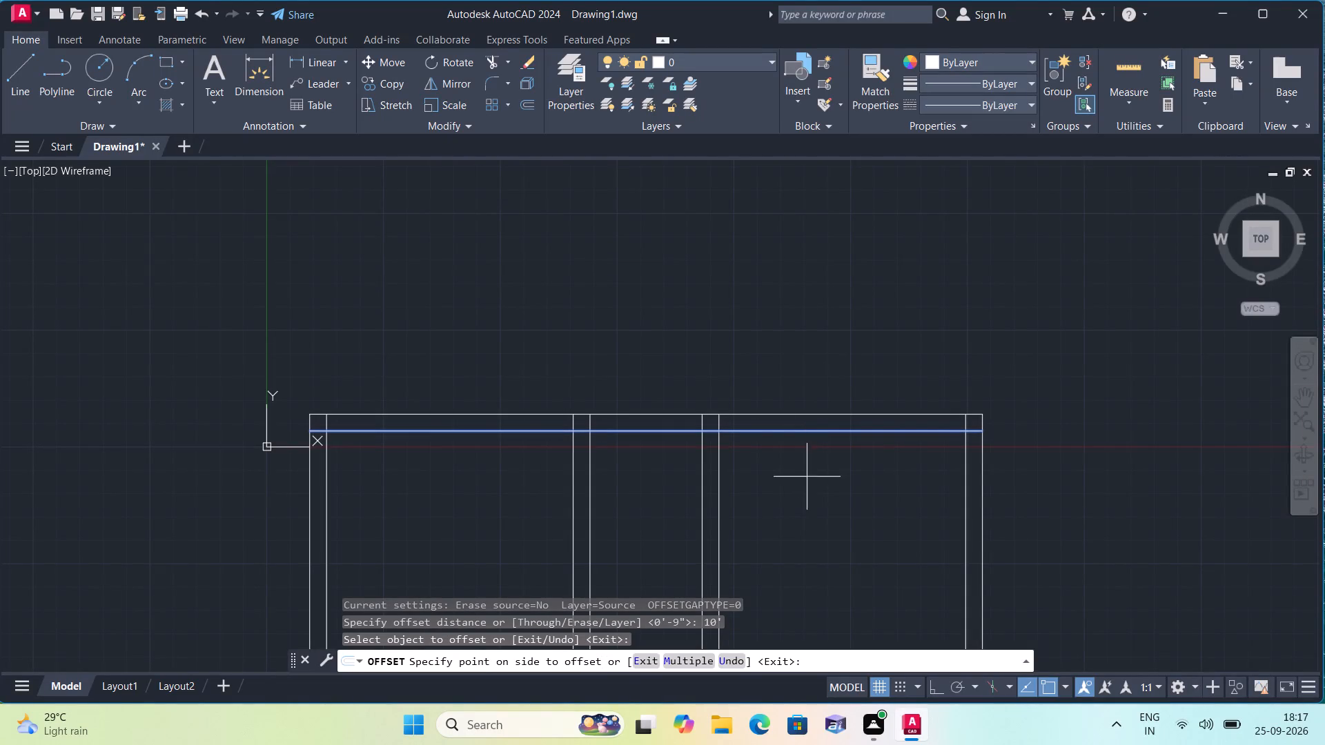
click(818, 516)
middle_drag(816, 517, 795, 367)
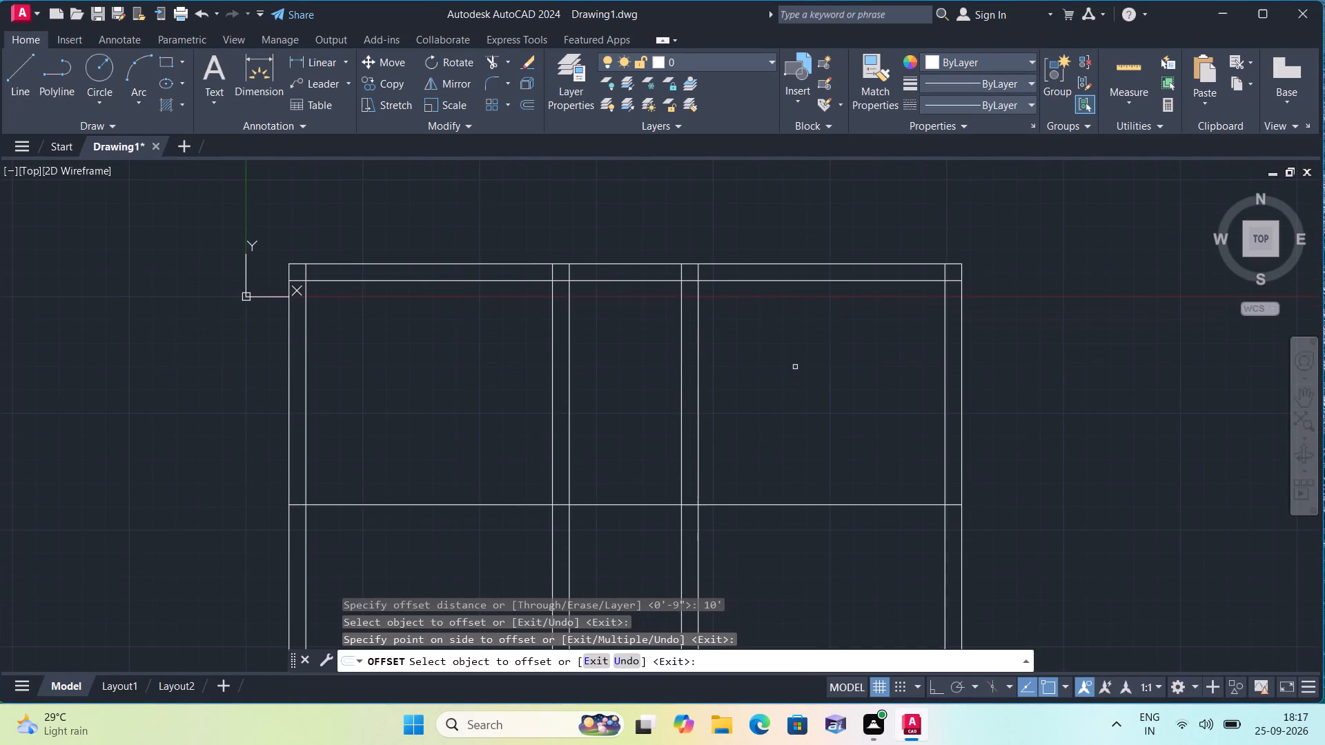
middle_drag(820, 422, 787, 334)
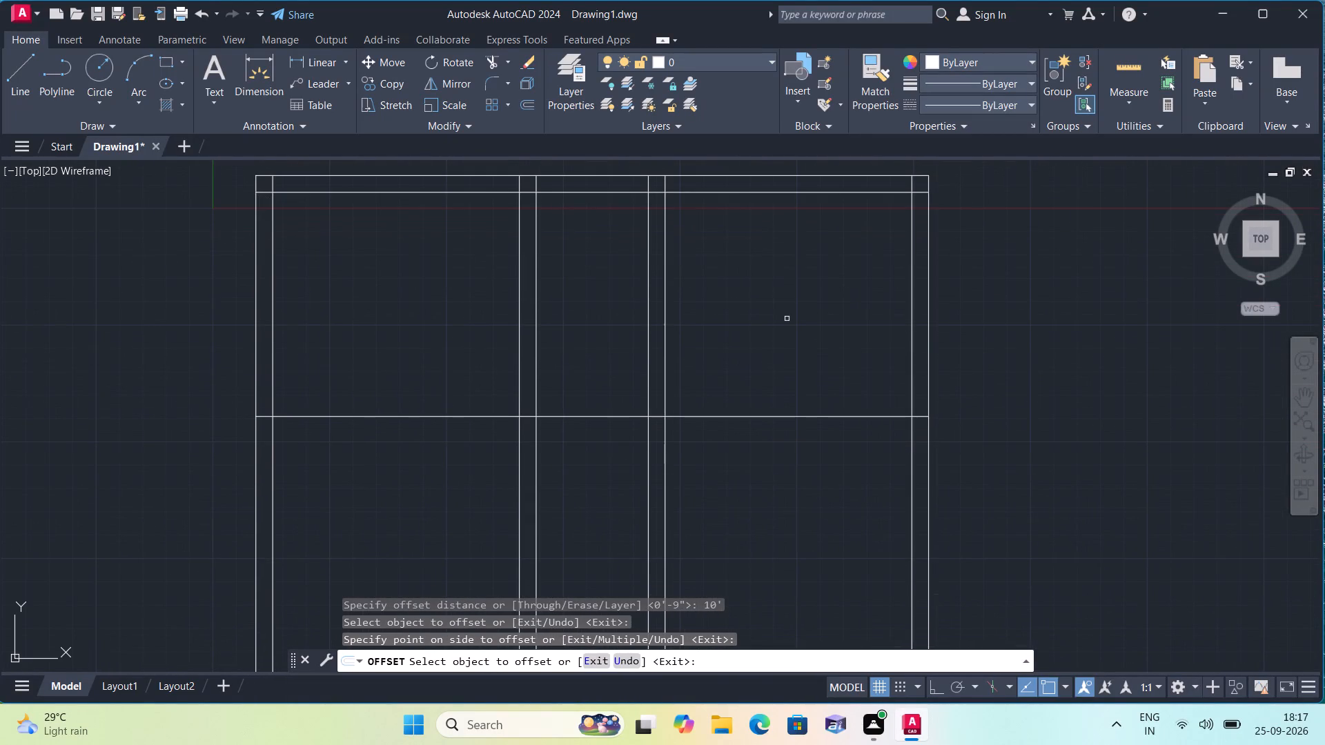
key(space)
Offset the new horizontal line 9" downward to form the upper horizontal interior wall.
key(space)
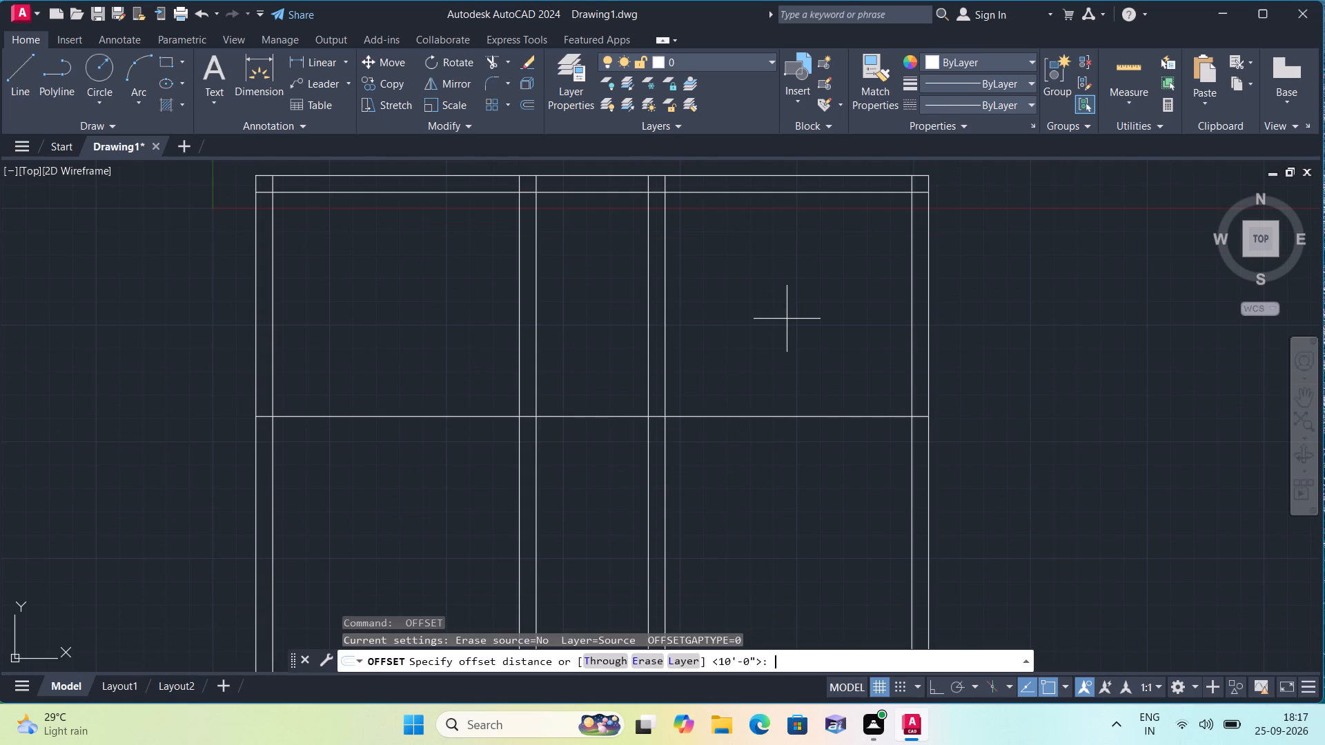
text(9")
key(space)
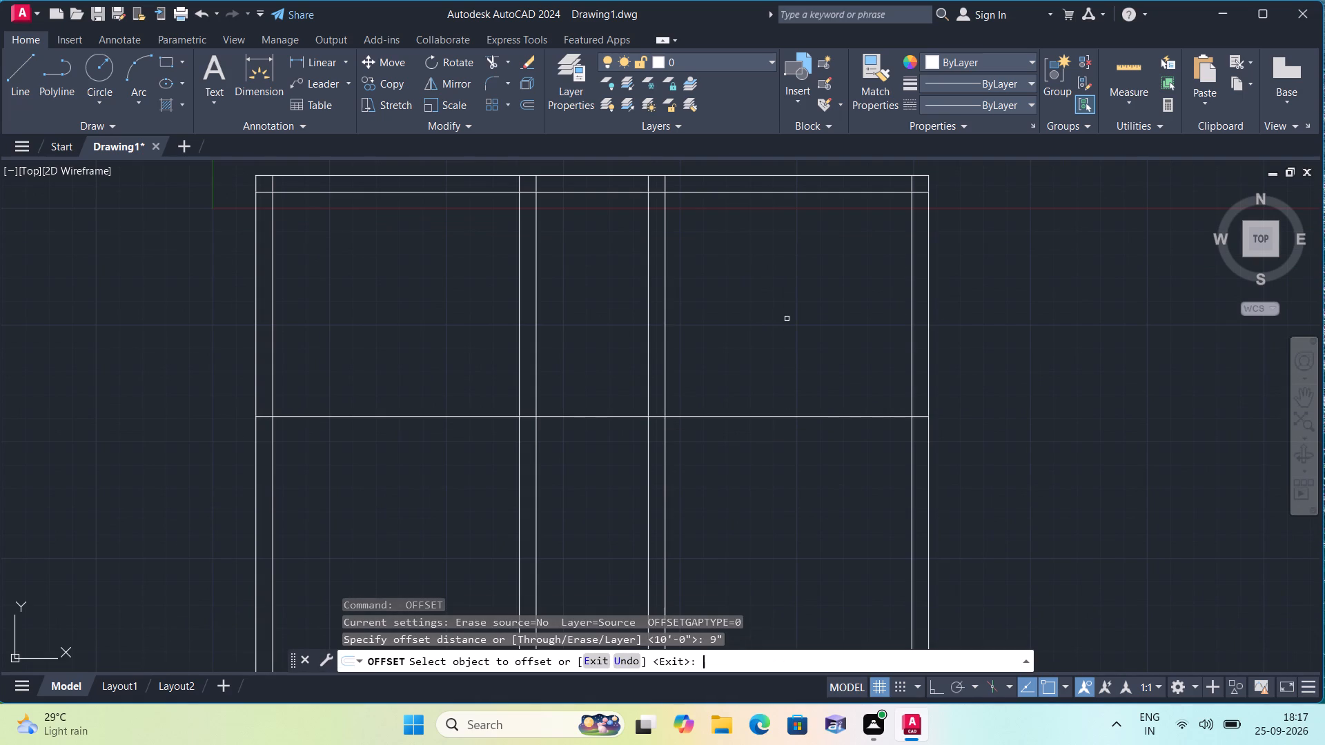
click(802, 417)
click(807, 466)
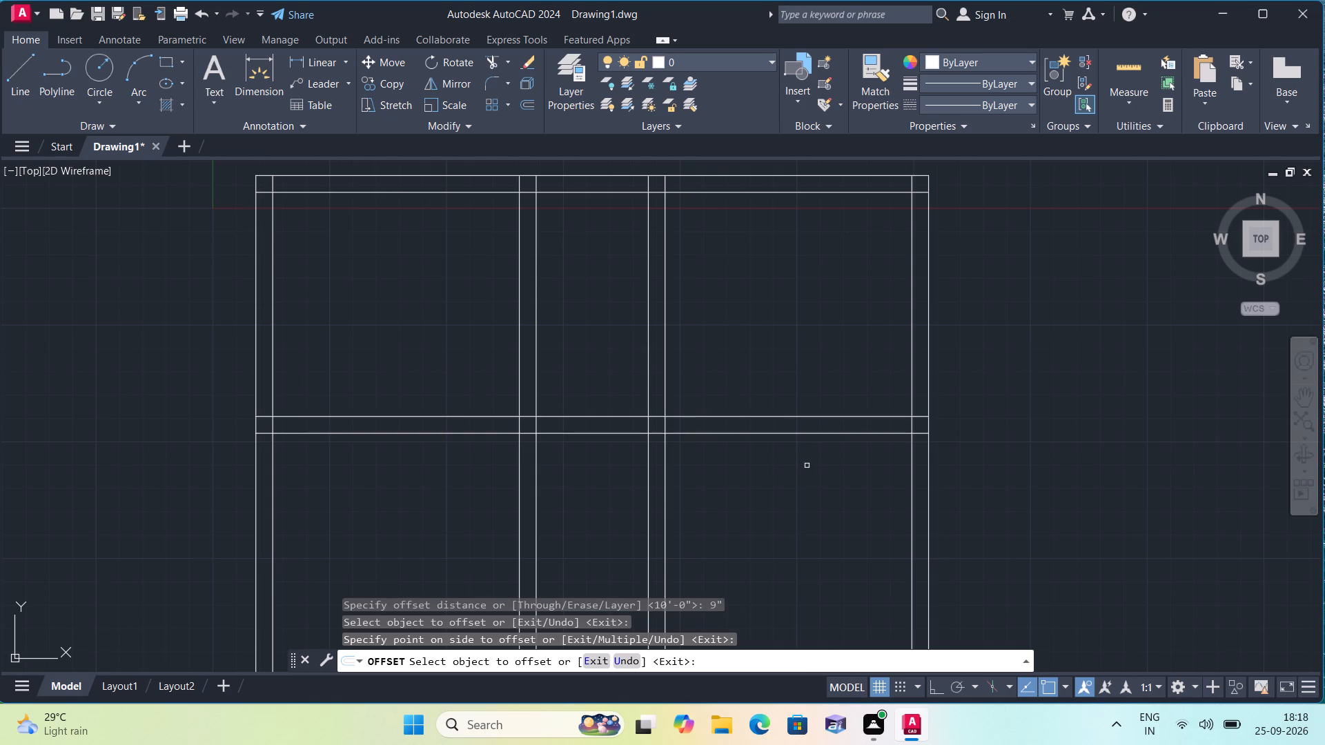
key(space)
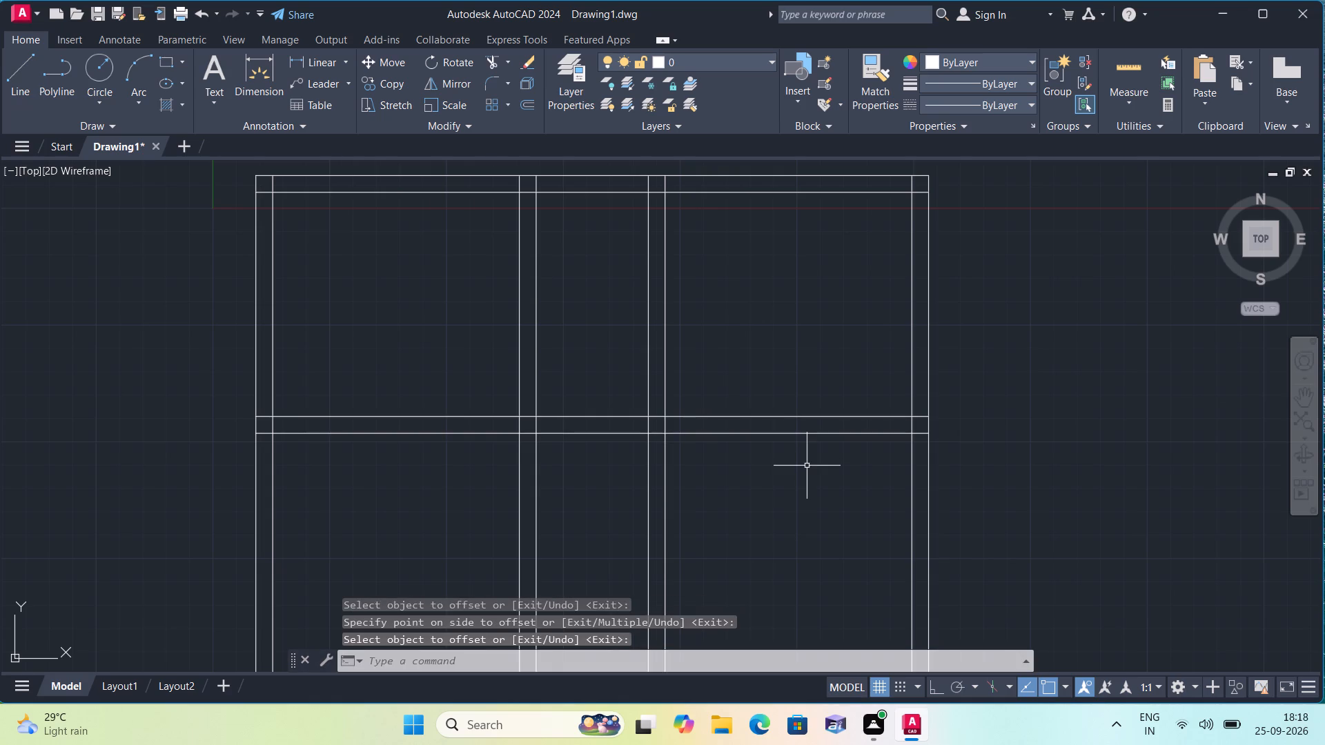
Offset the inner line of the top wall 17' downward to mark the second horizontal interior wall.
key(space)
text(17')
key(space)
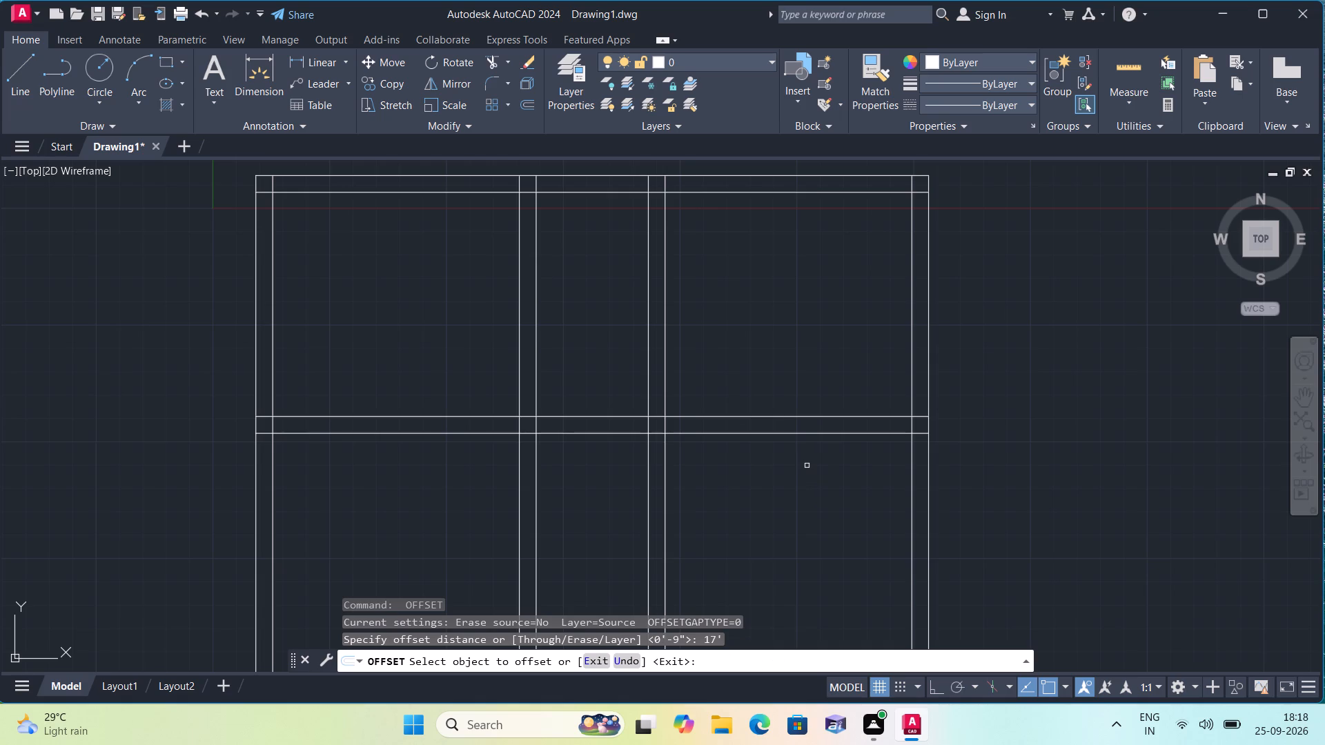
click(757, 192)
click(795, 501)
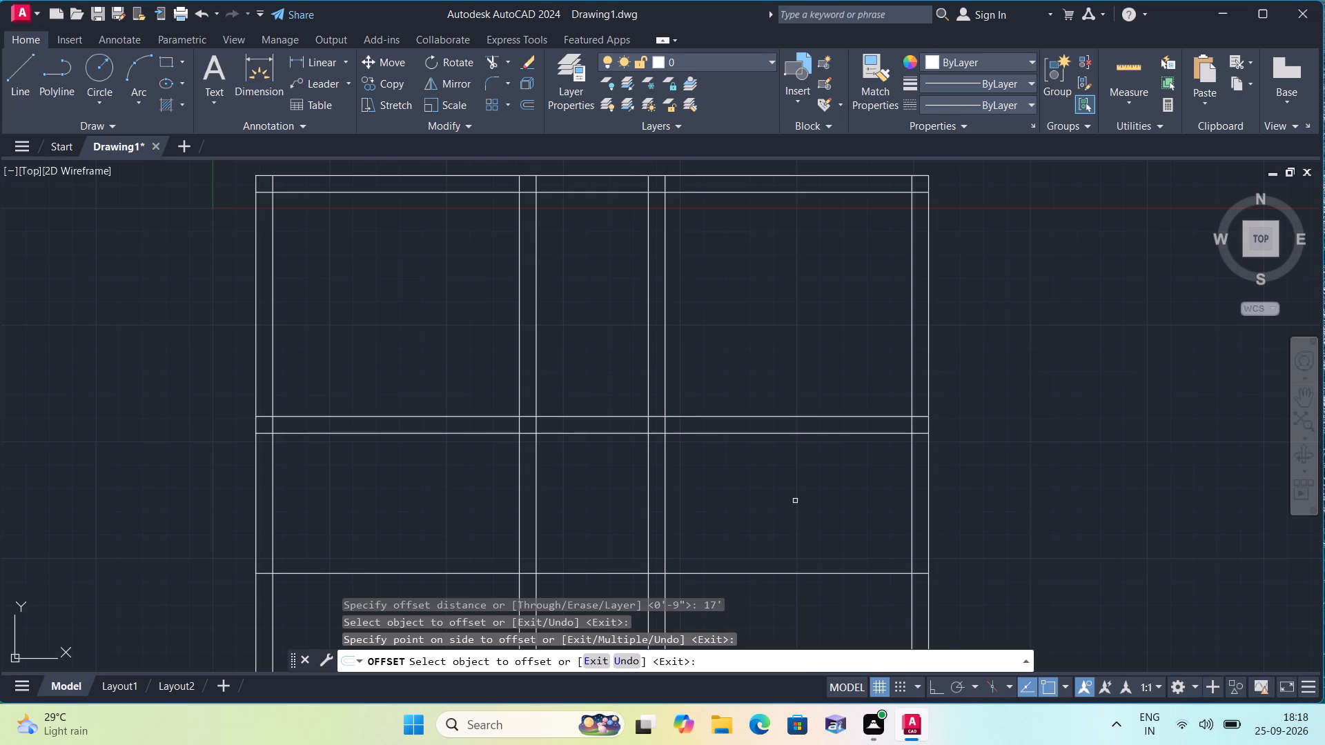
key(space)
Offset the lowest horizontal line 9" downward to form the second horizontal interior wall.
key(space)
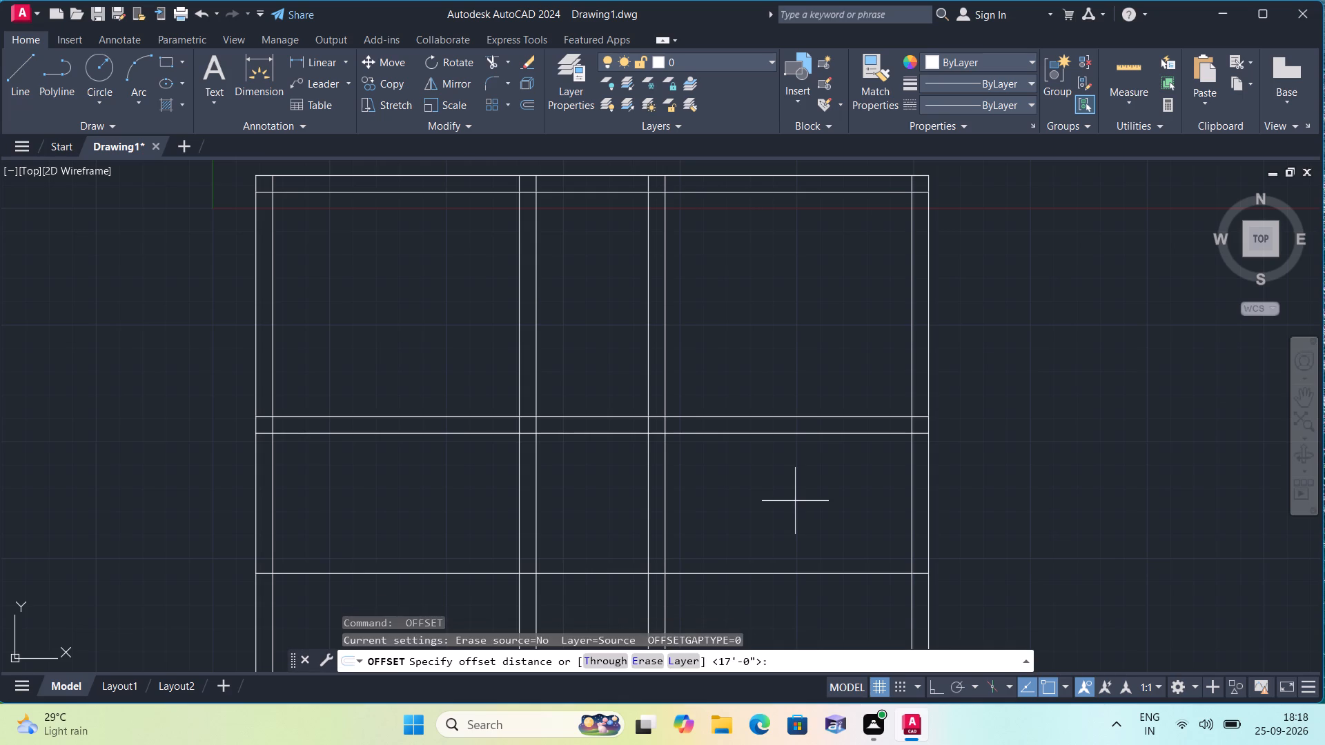
text(9")
key(space)
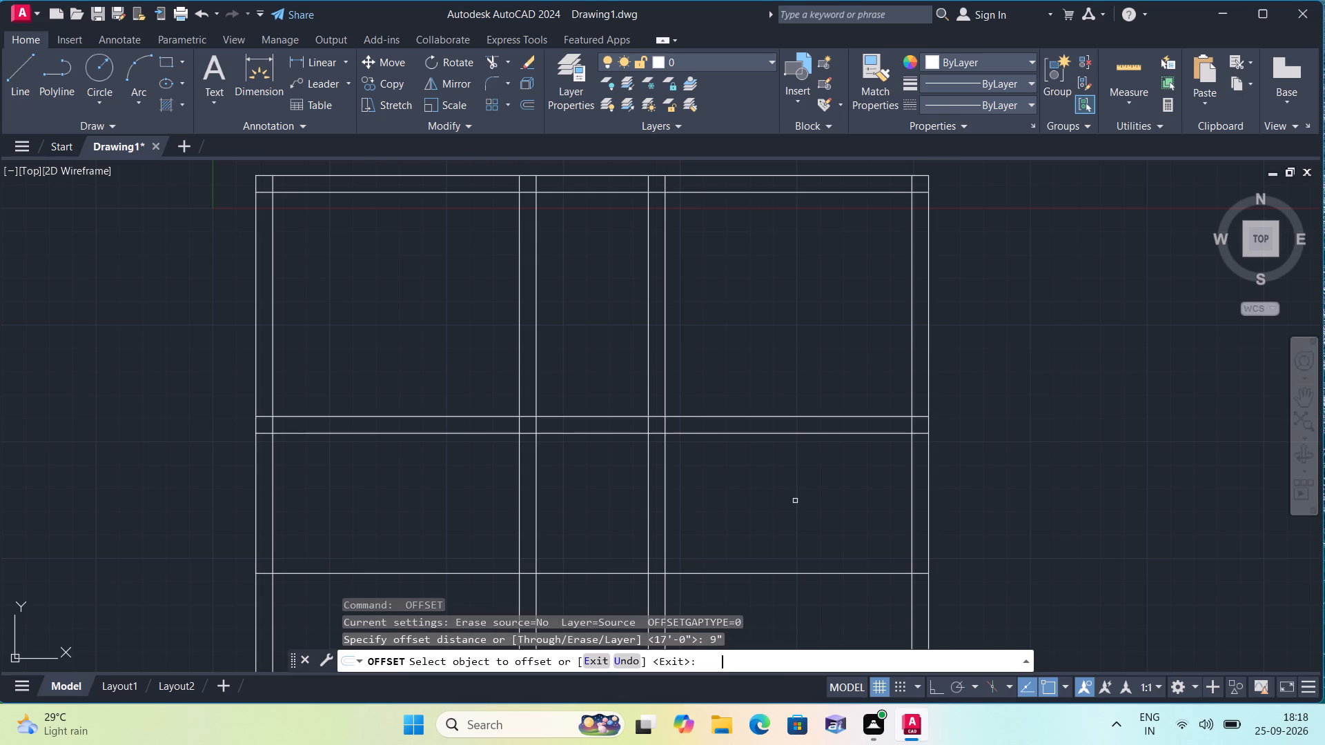
click(774, 573)
click(774, 610)
middle_drag(769, 615, 771, 615)
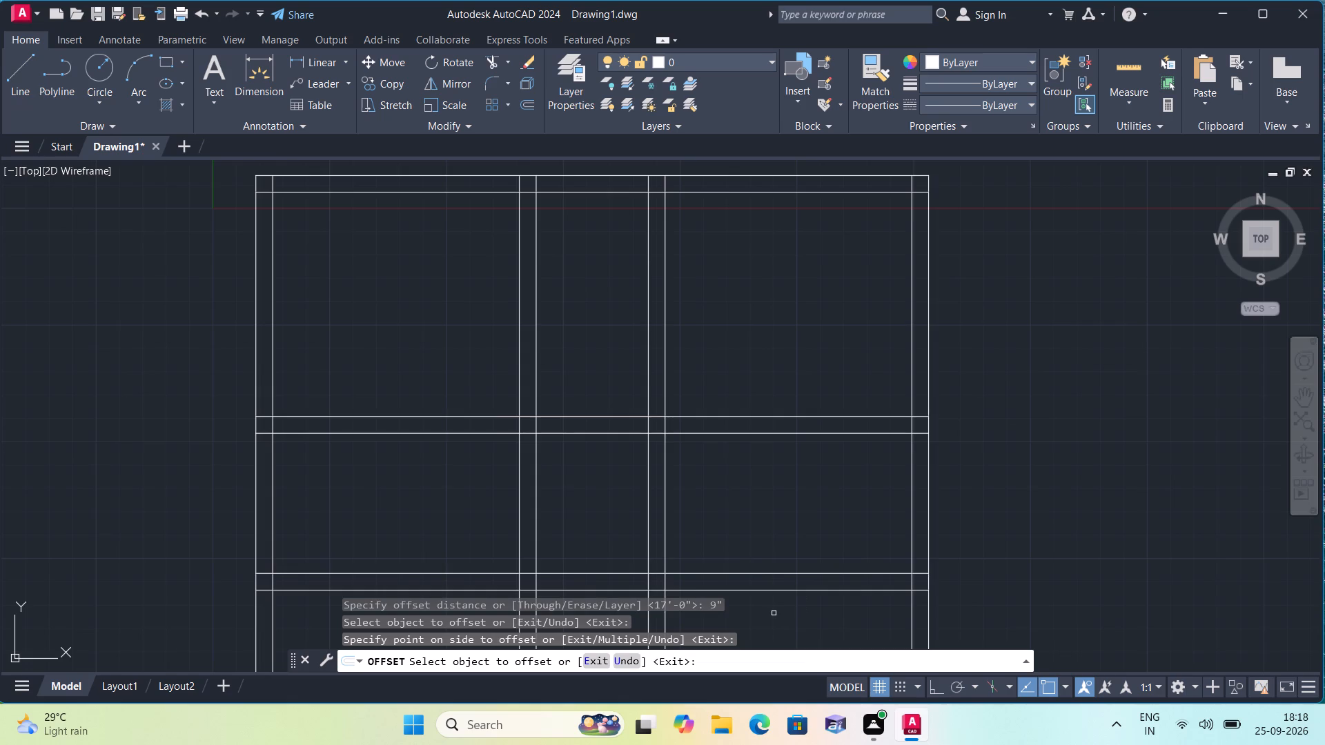
middle_drag(771, 615, 780, 398)
scroll(750, 582, down, 1)
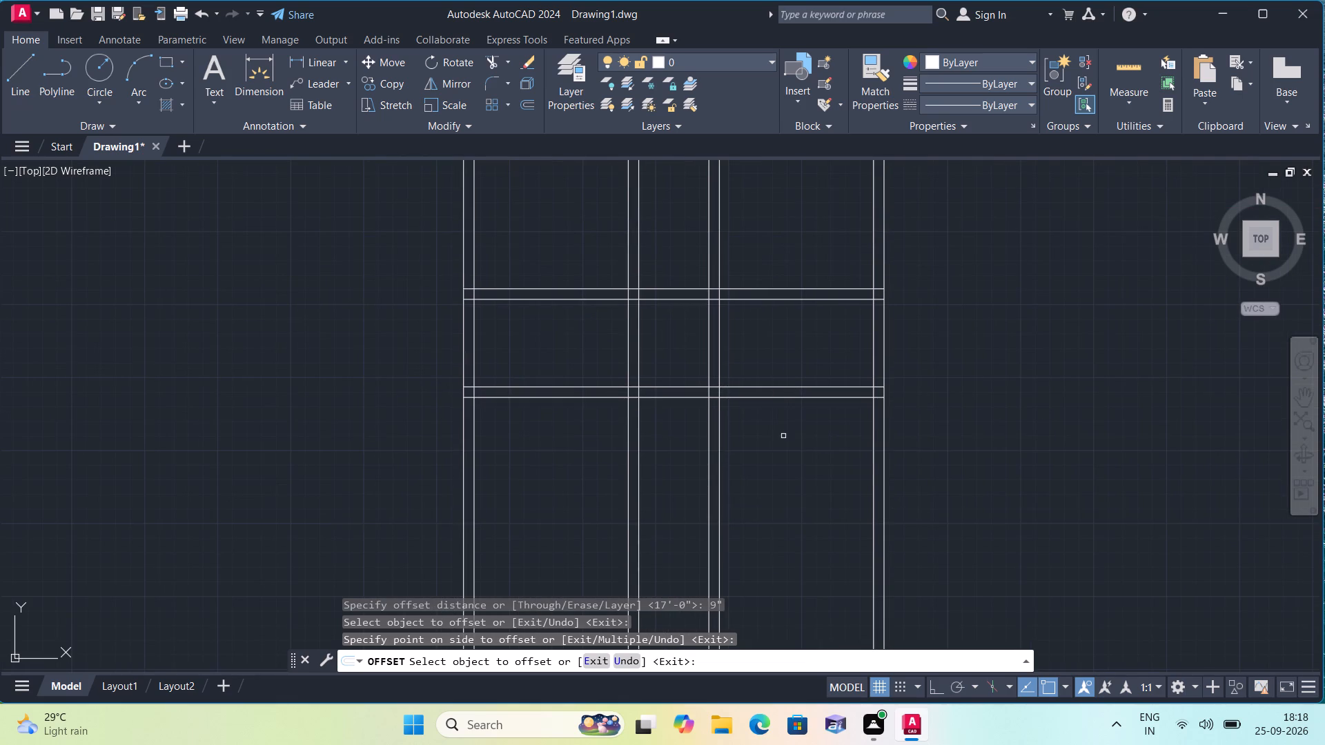
key(space)
Trim the upper horizontal interior wall's lines out of the left and right rooms, keeping the part between the middle vertical walls.
text(trim)
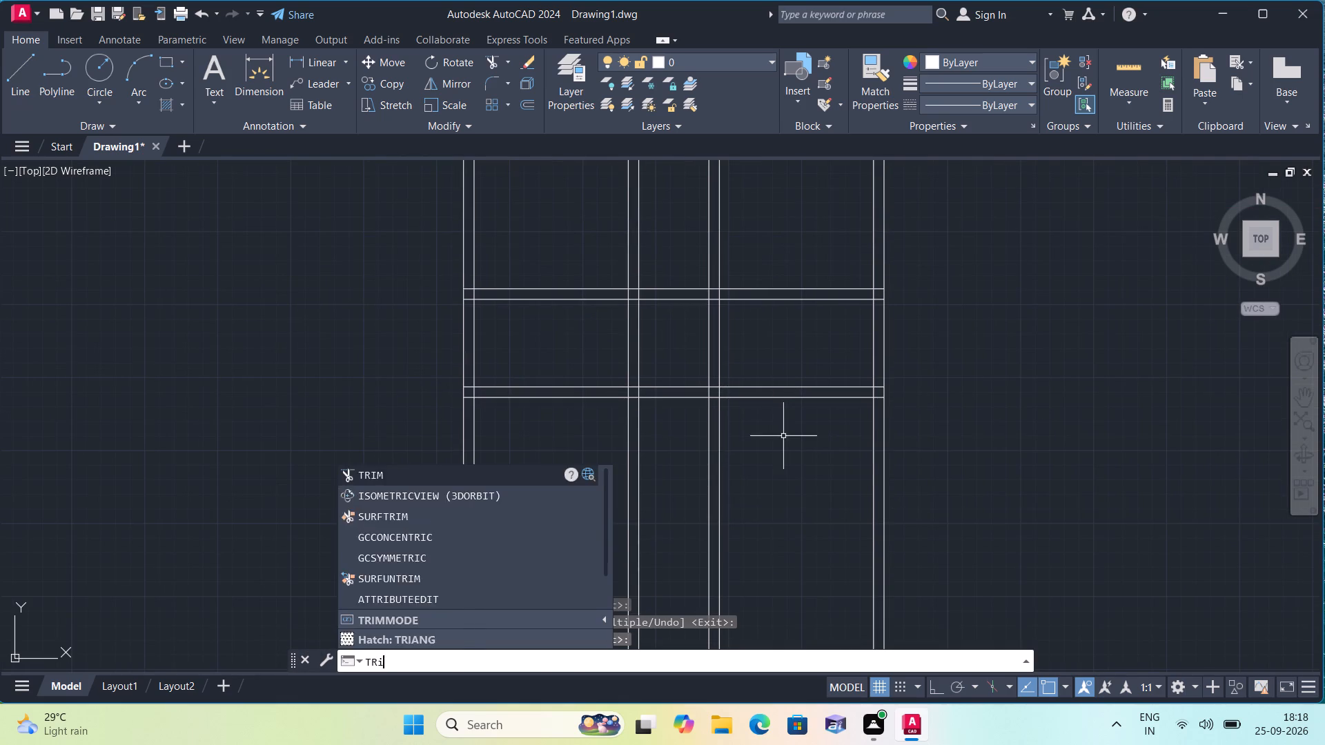
key(space)
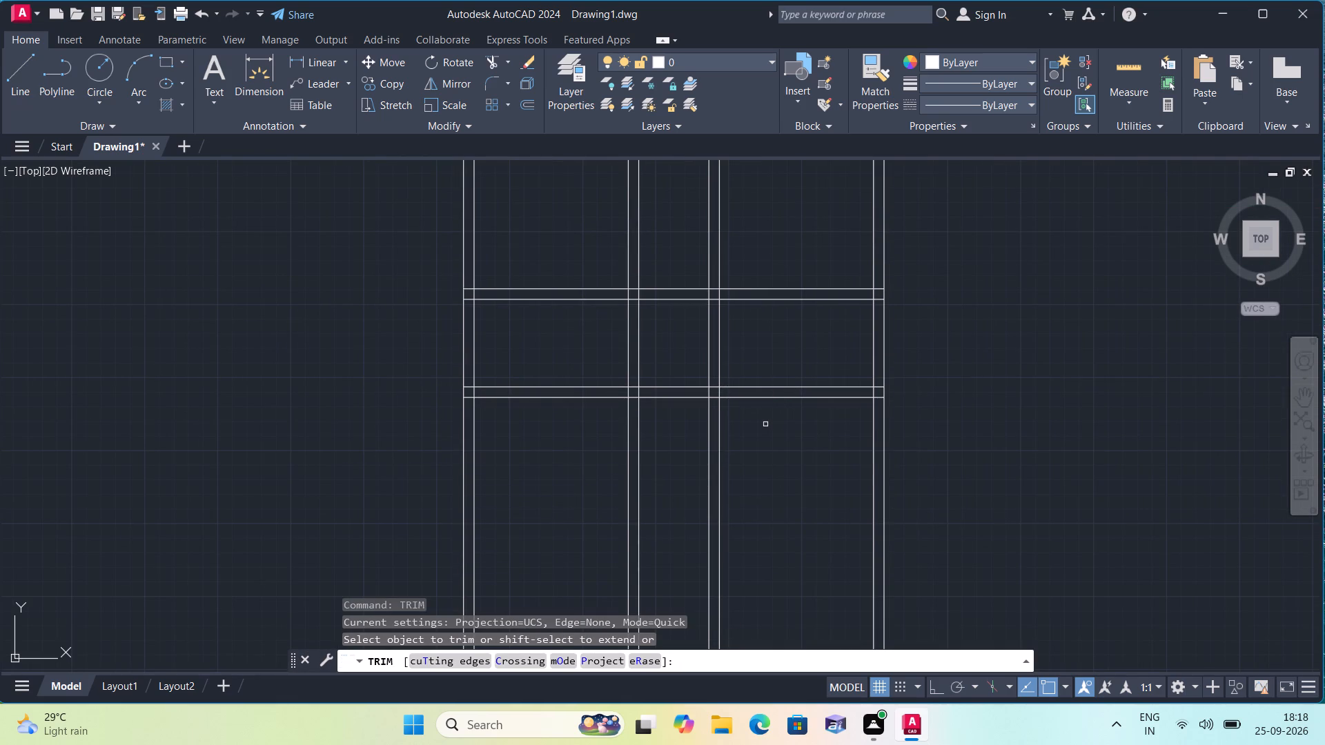
click(533, 264)
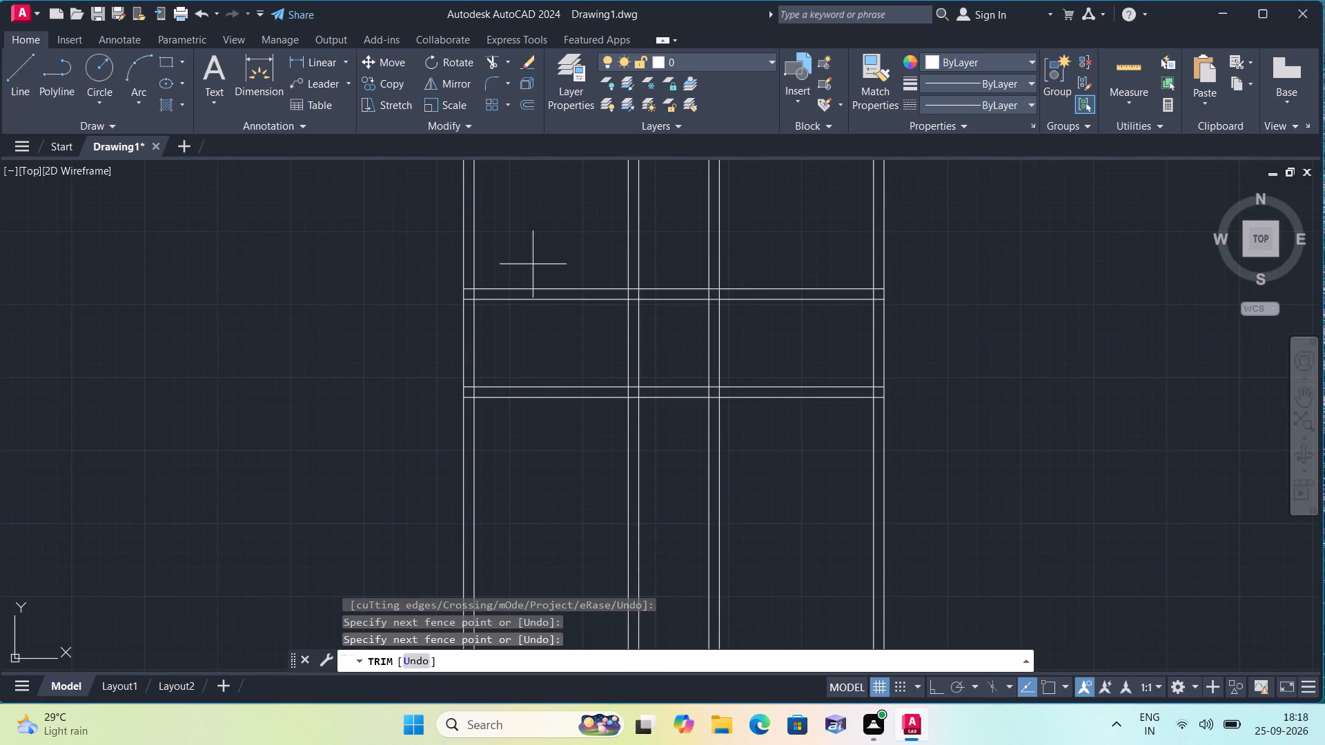
click(529, 332)
scroll(655, 308, down, 1)
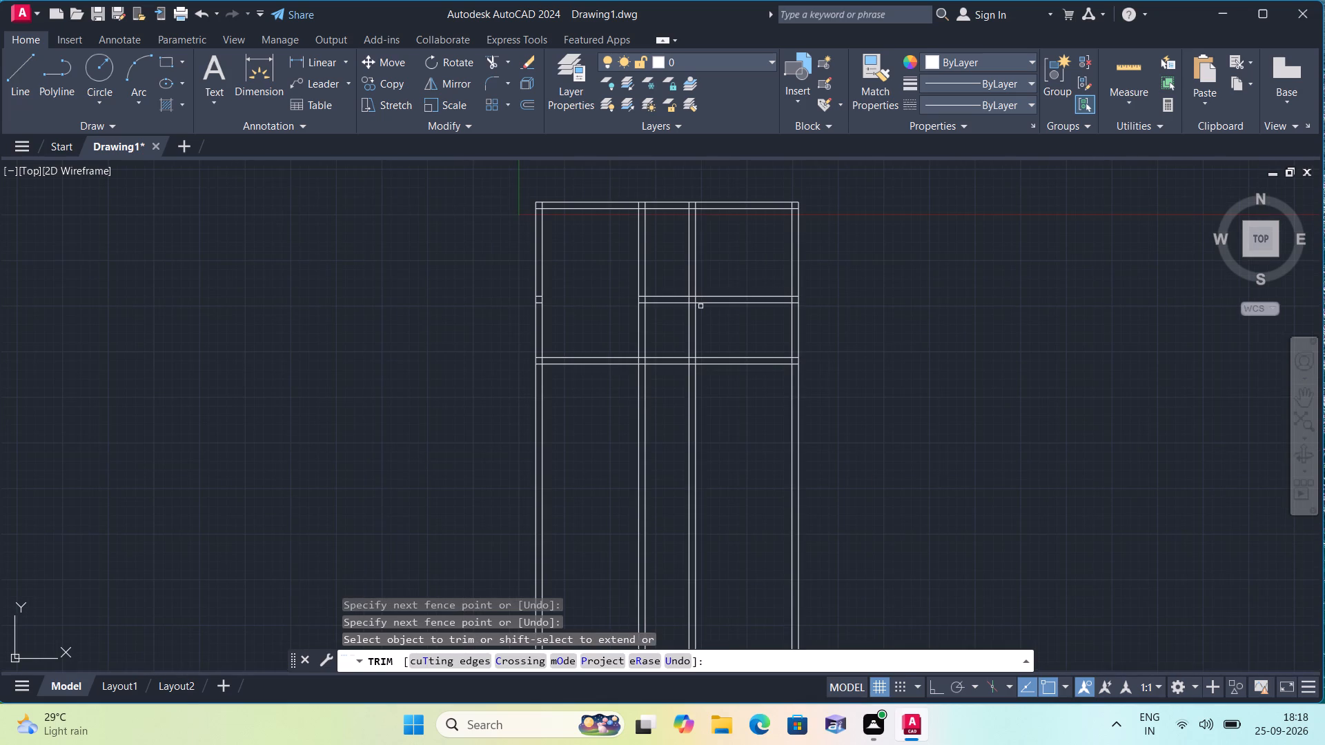
click(724, 277)
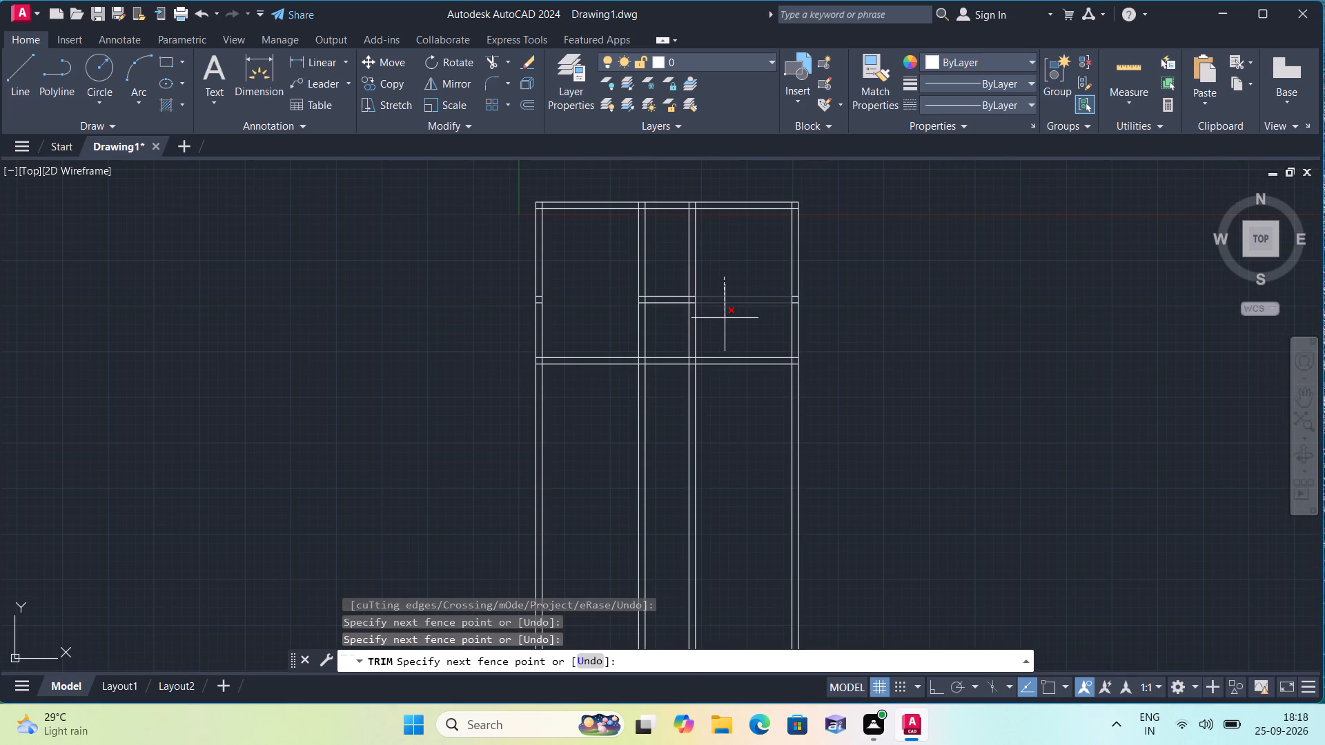
click(725, 318)
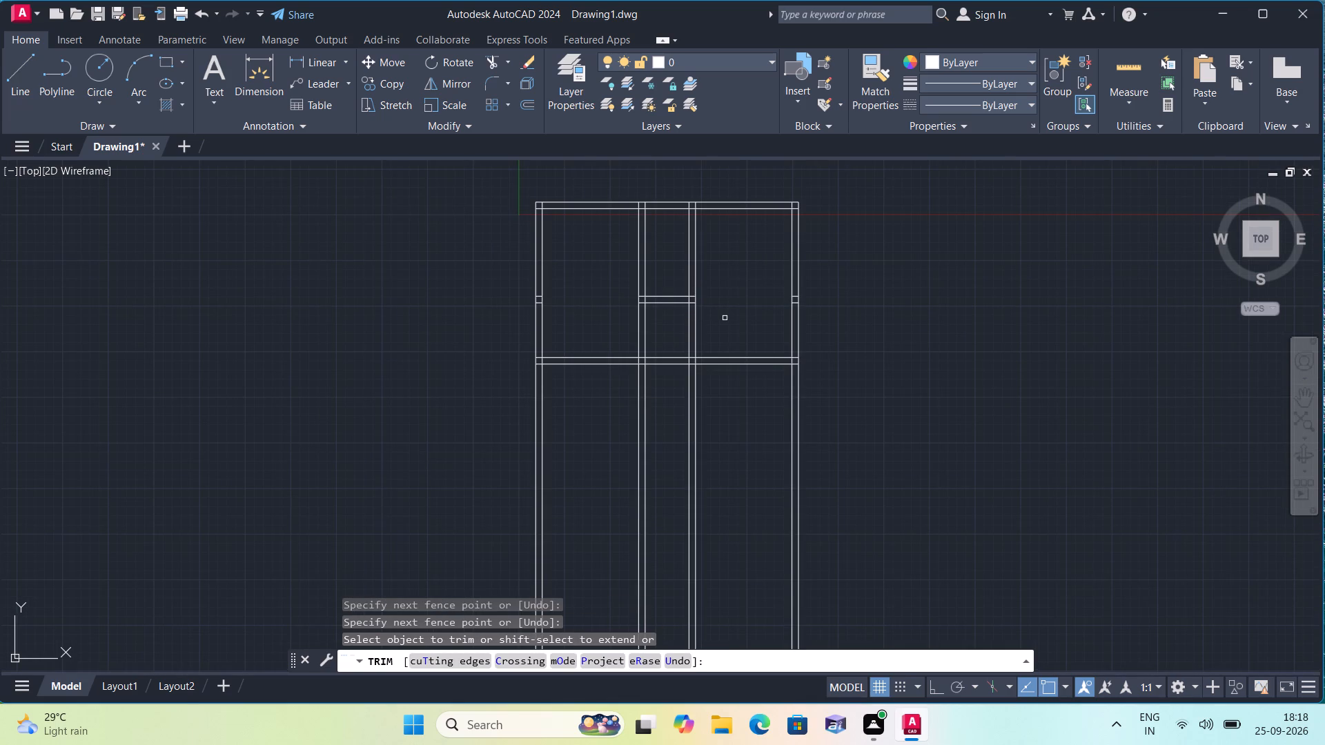
key(space)
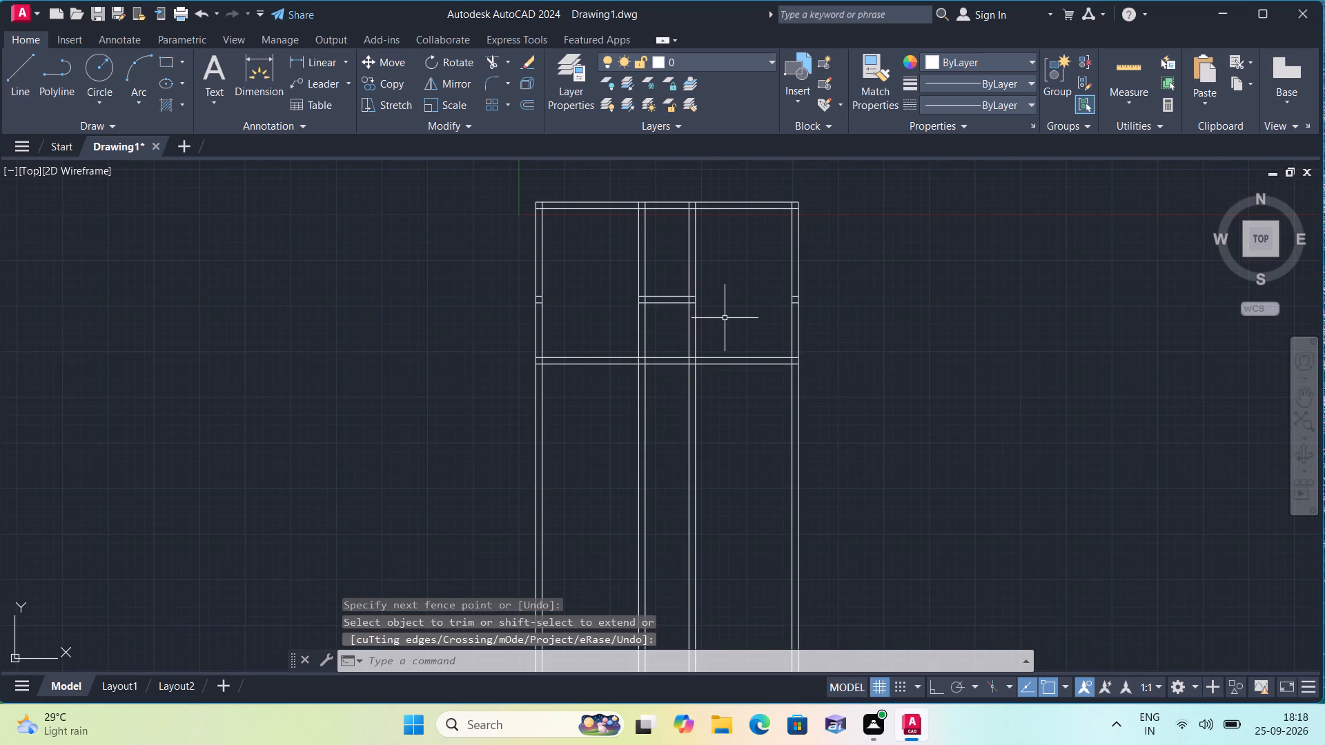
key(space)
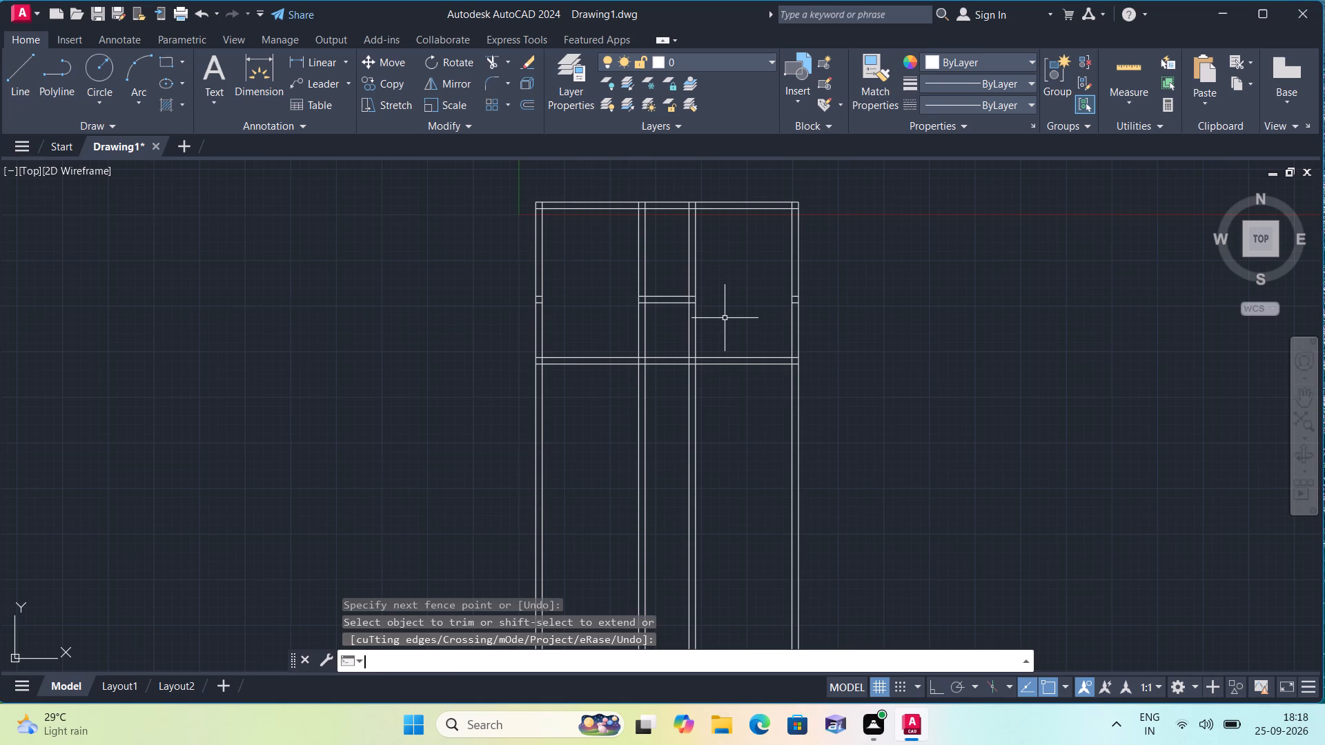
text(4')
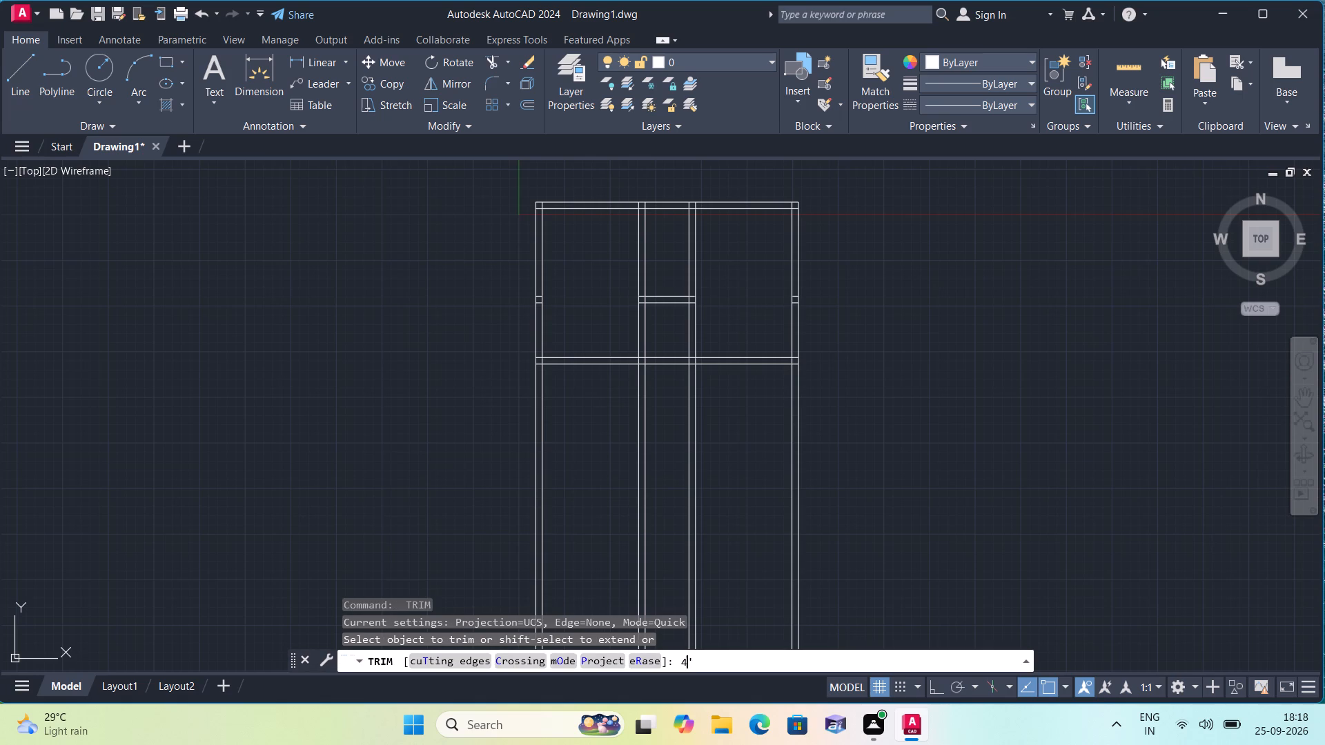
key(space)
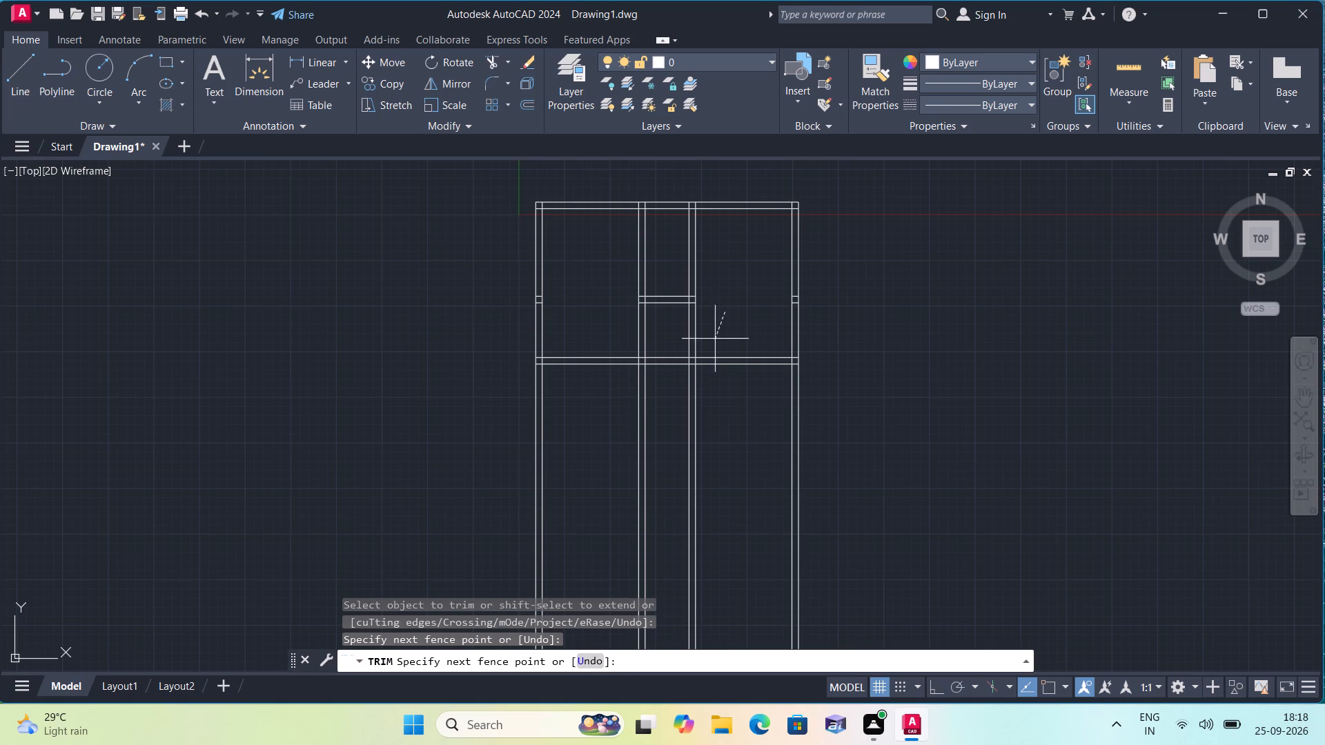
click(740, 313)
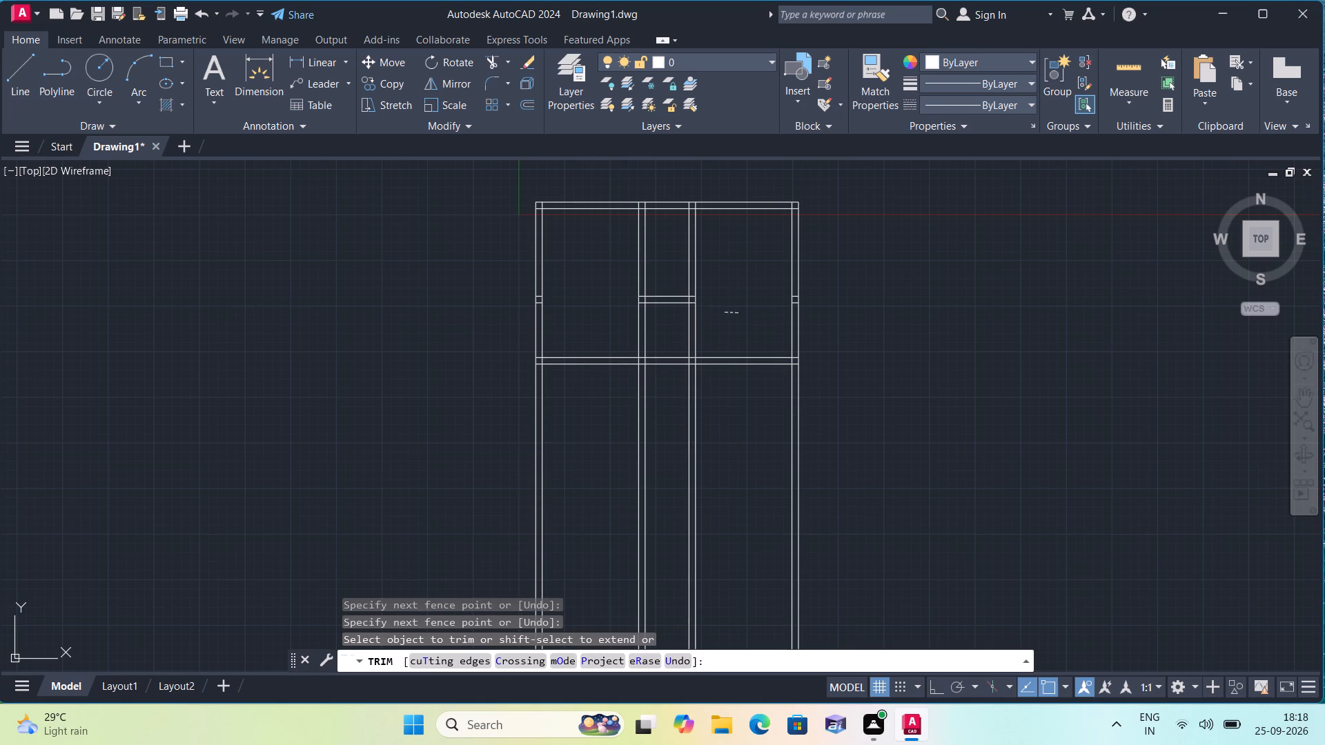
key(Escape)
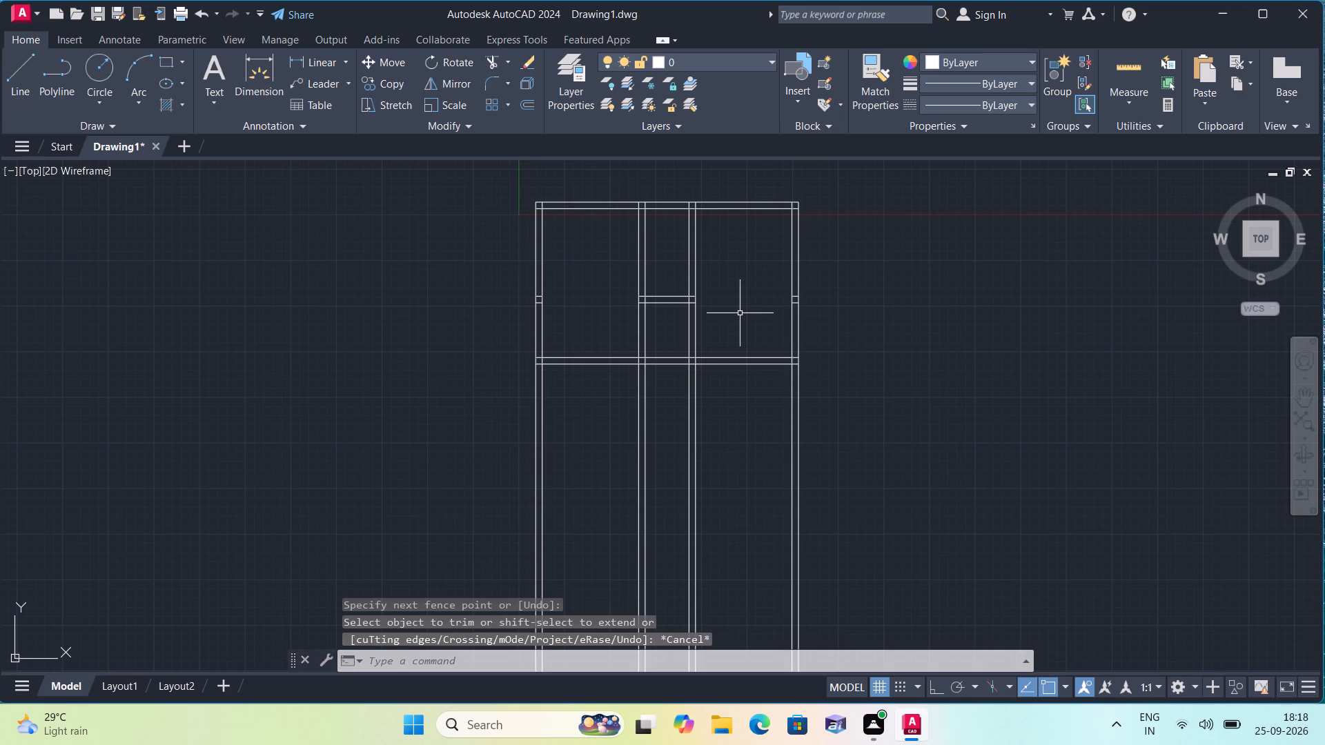
Offset the lower line of the second horizontal interior wall 4' downward.
text(offset)
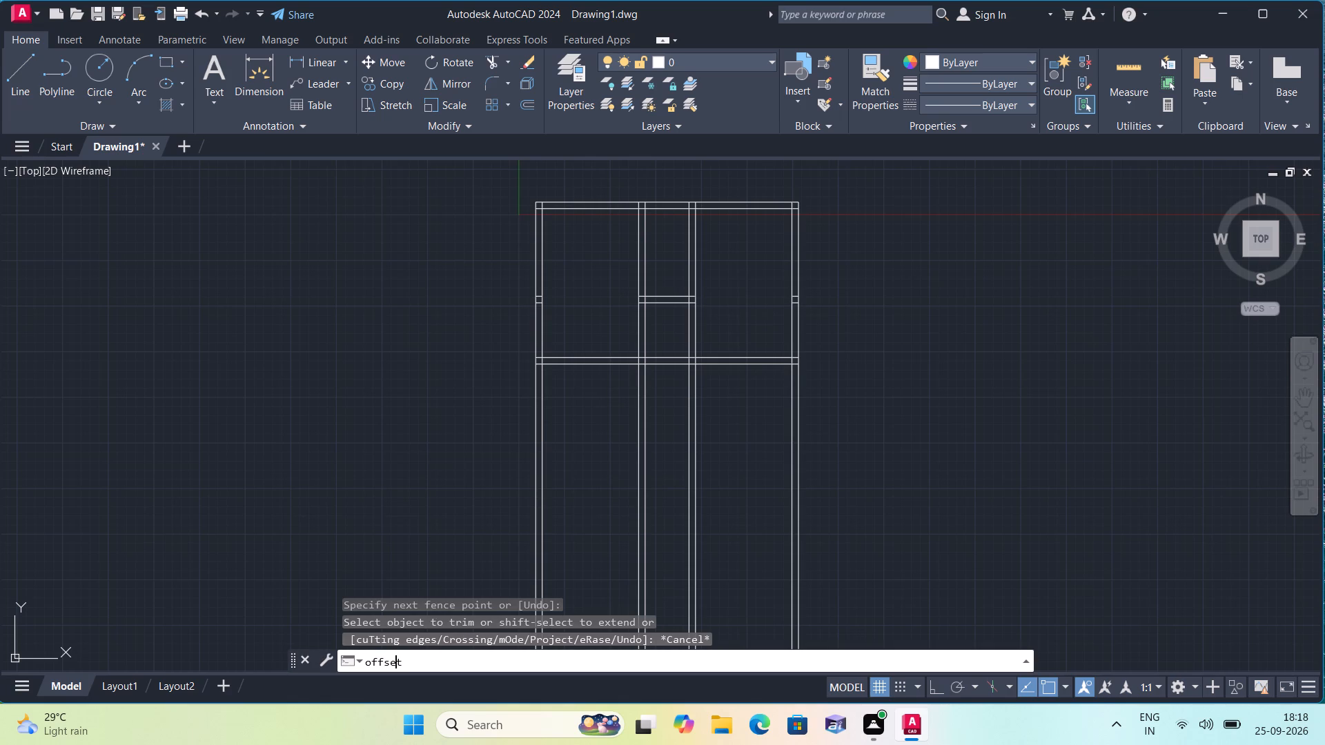
key(space)
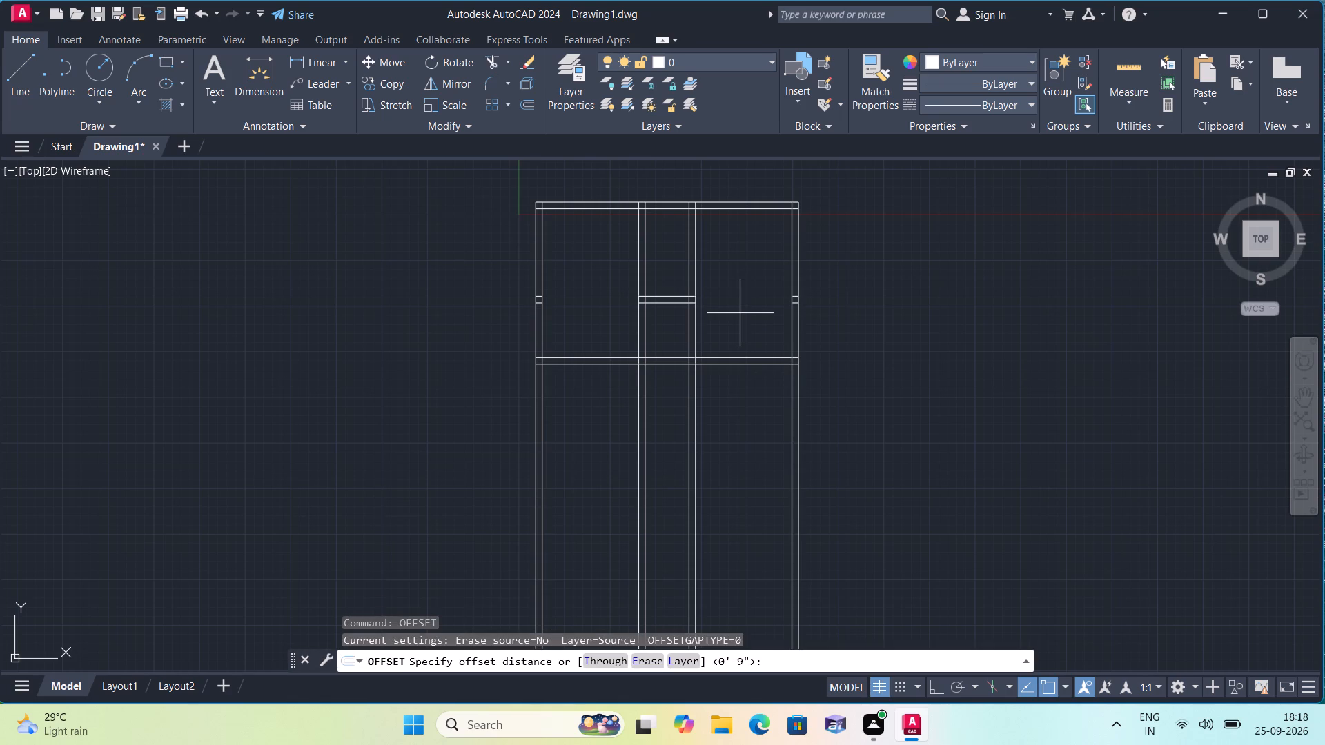
text(4')
key(space)
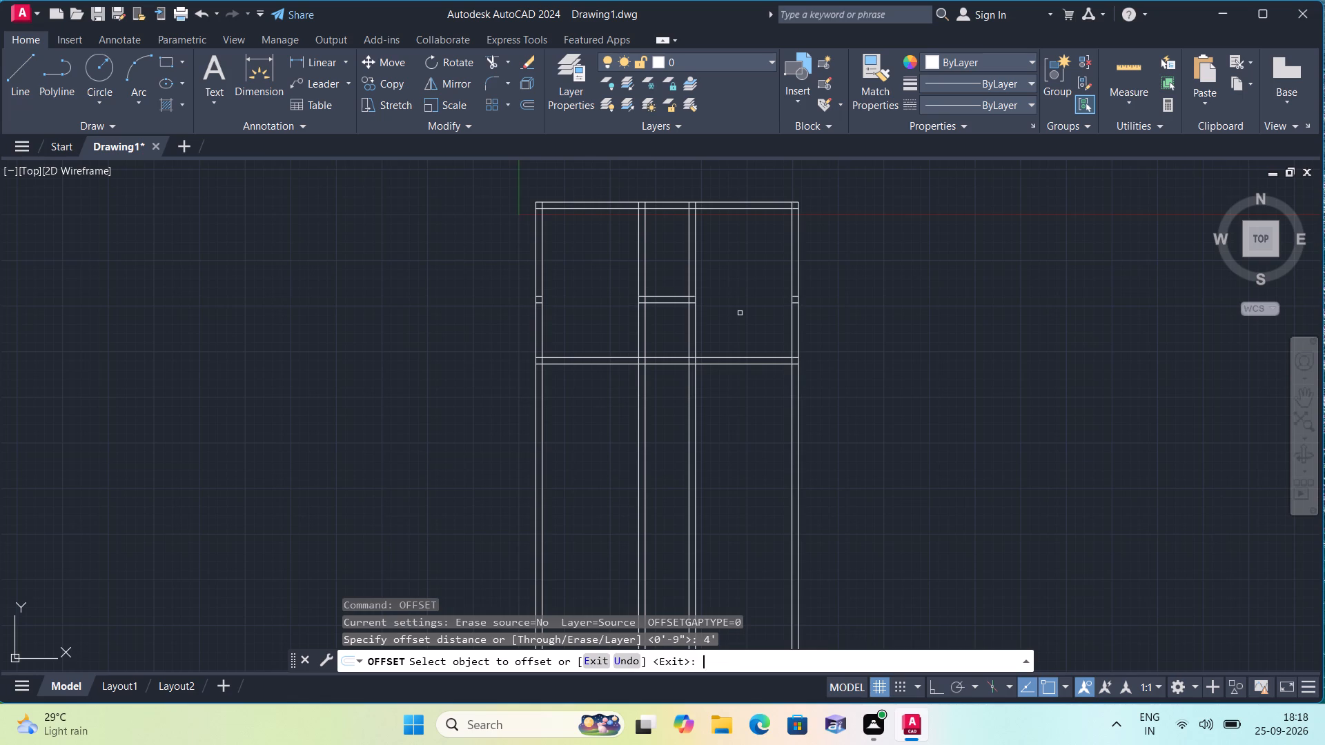
click(732, 364)
click(716, 421)
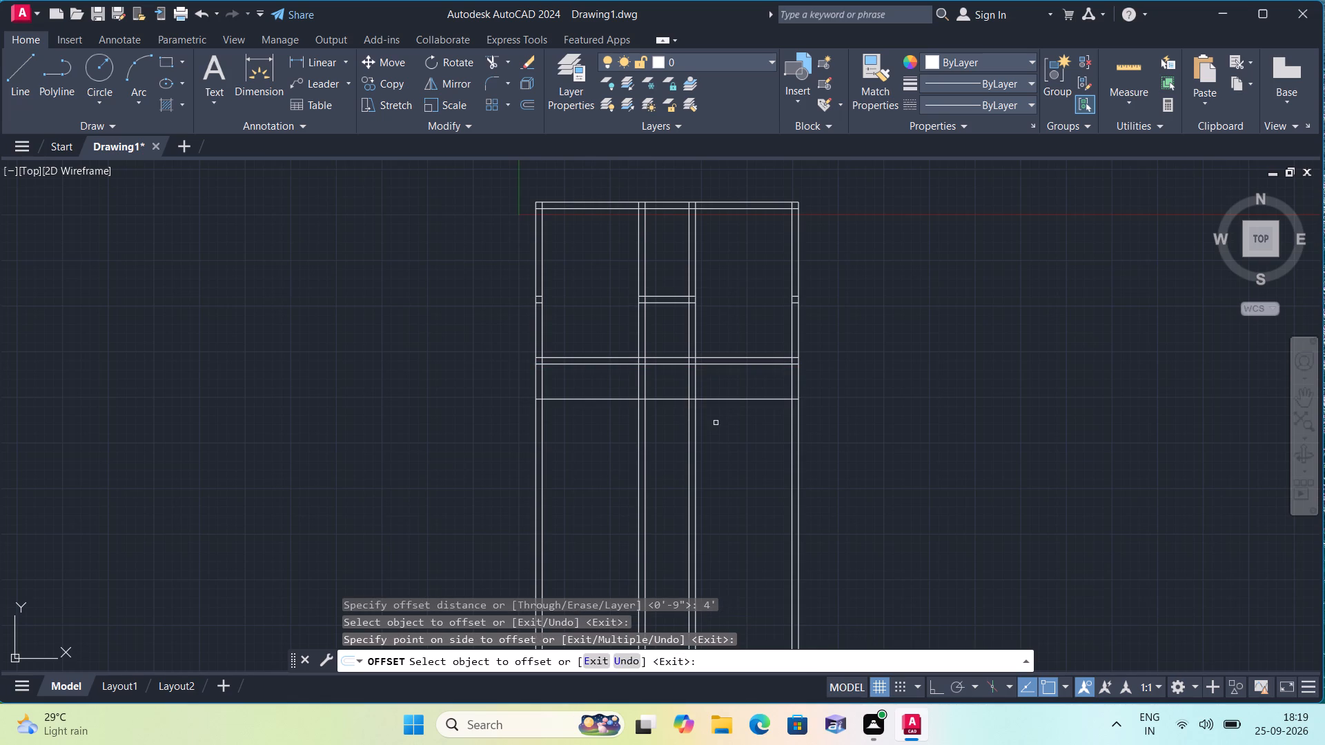
Offset the lowest horizontal line 9" downward to form the third horizontal interior wall.
key(space)
key(space)
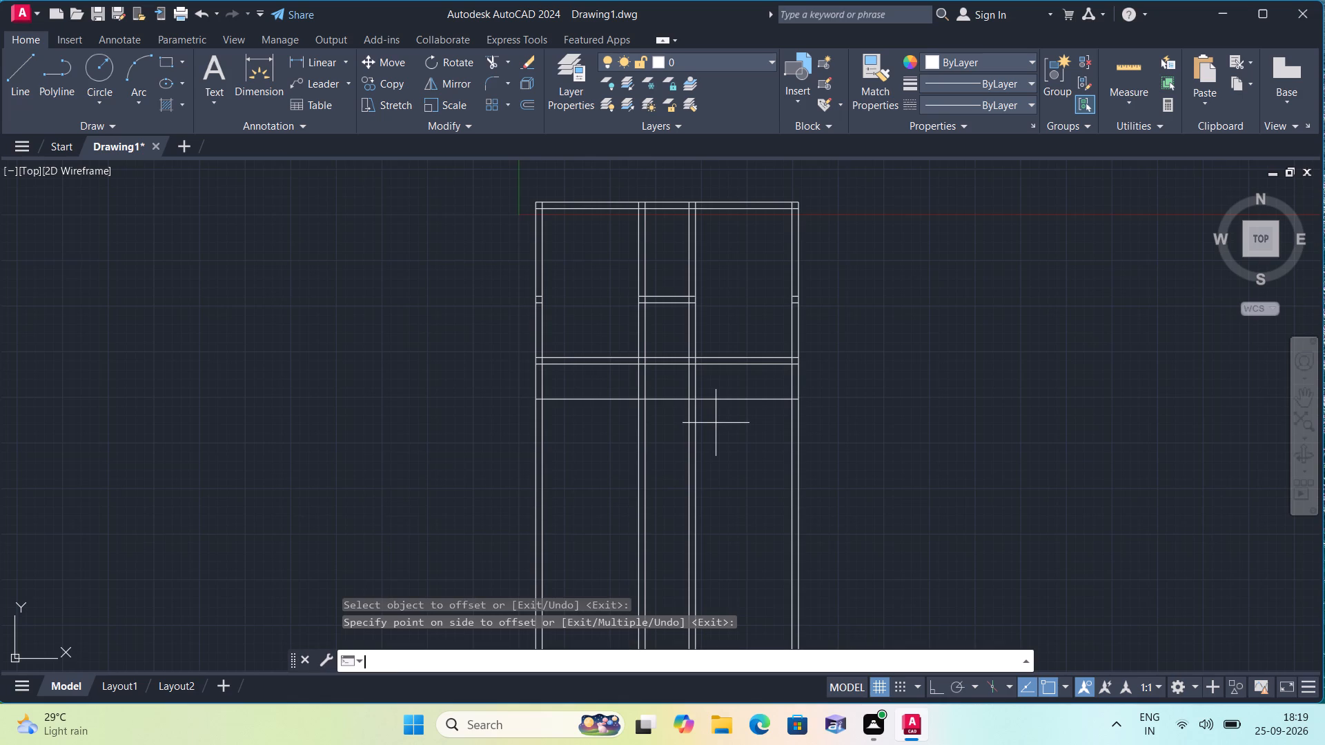
text(9")
key(space)
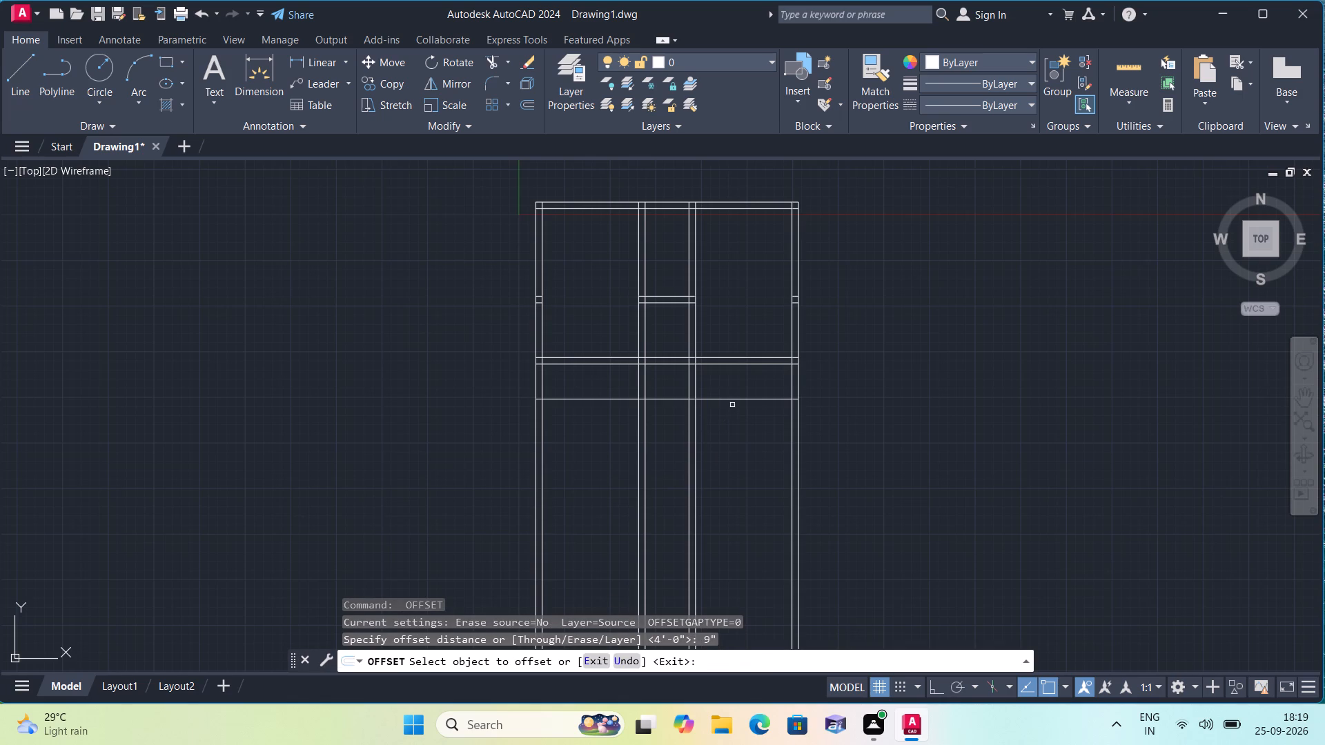
click(734, 401)
click(736, 441)
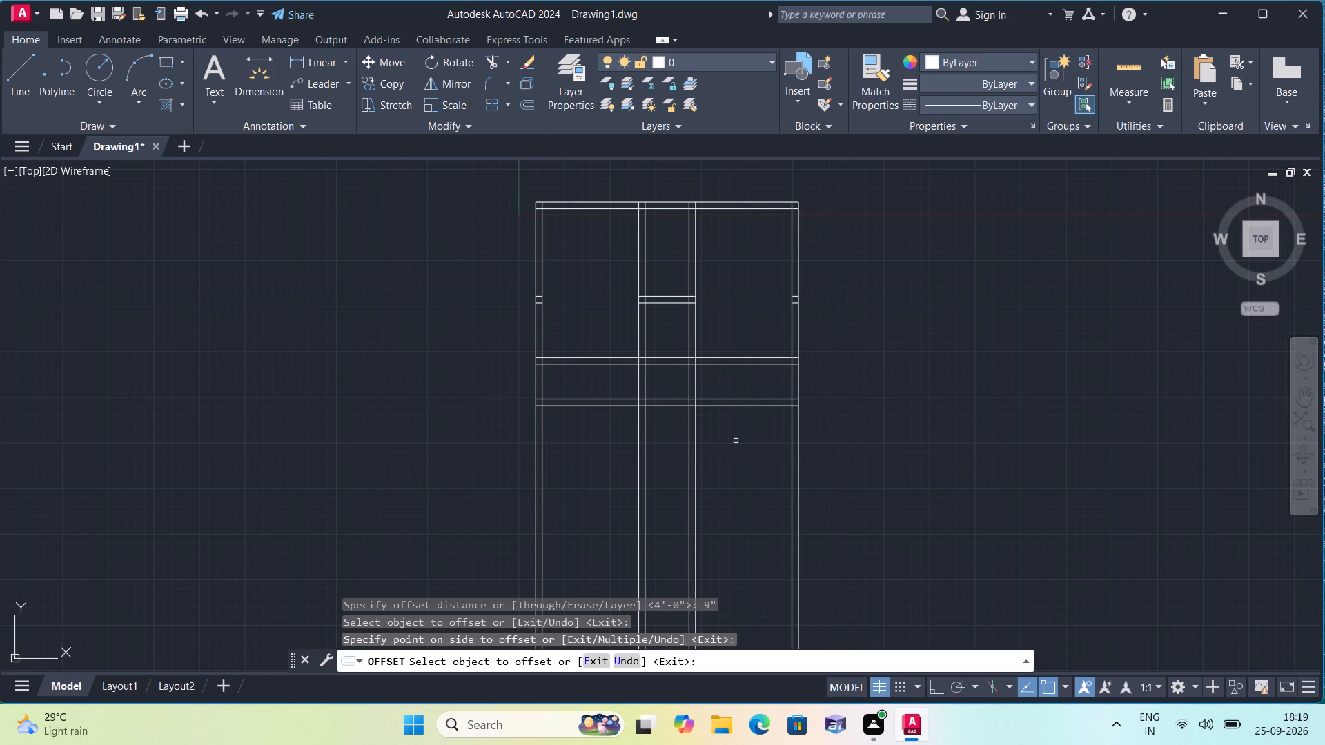
key(space)
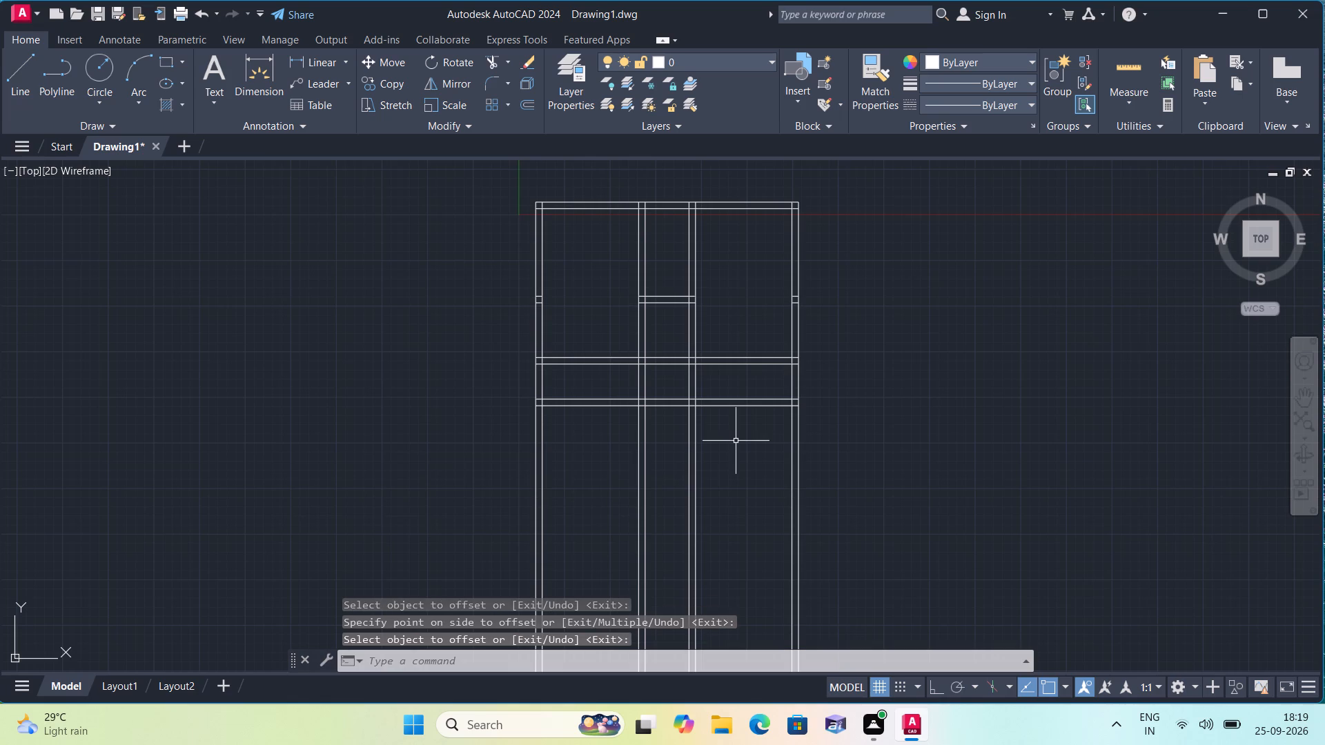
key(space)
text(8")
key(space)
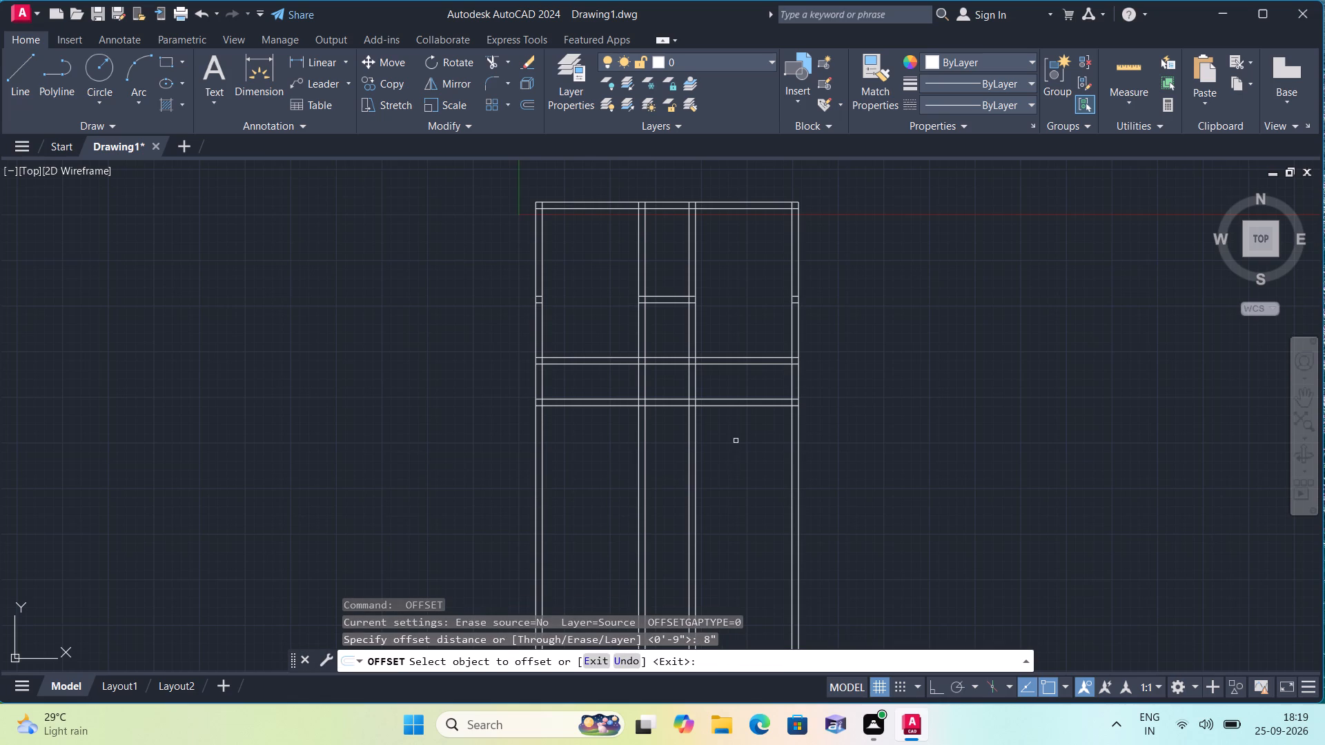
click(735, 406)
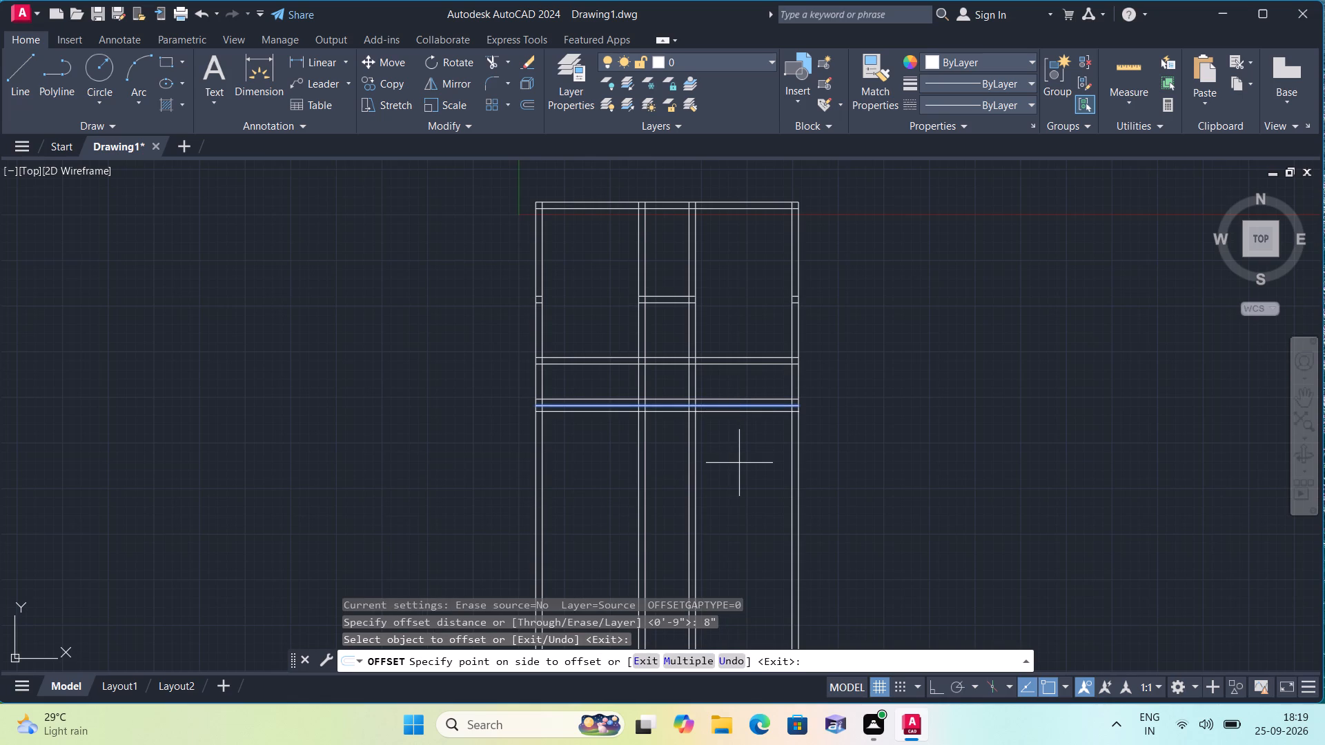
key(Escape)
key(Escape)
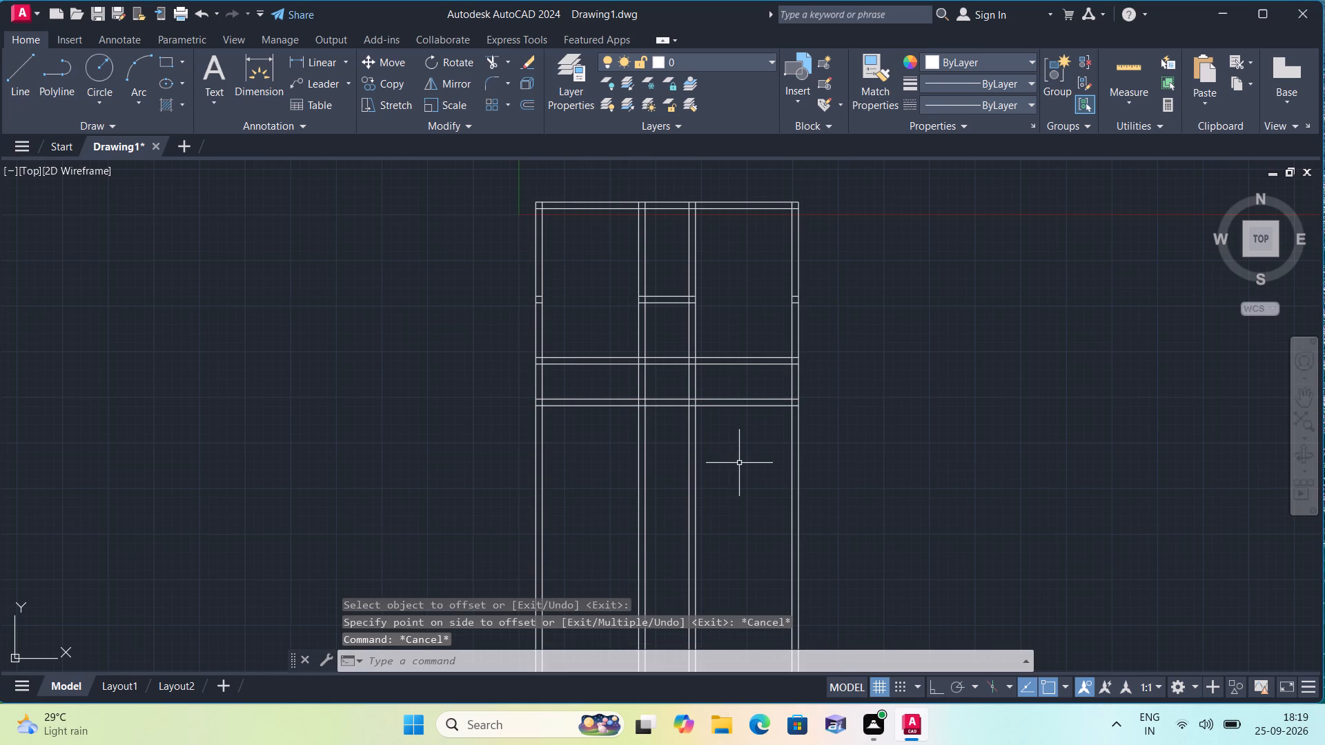
Trim away the right middle vertical wall below the second horizontal wall, and the third horizontal wall across the space right of the left middle wall.
text(trim)
key(space)
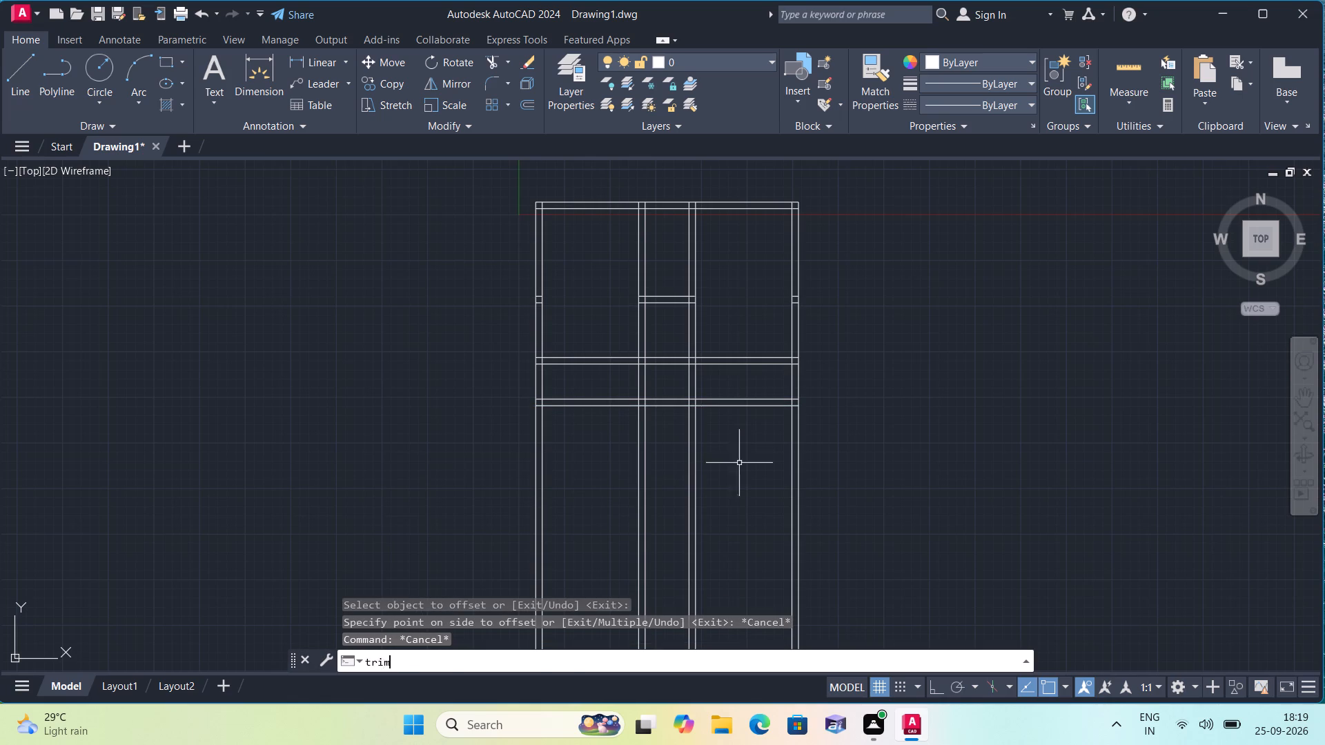
click(715, 372)
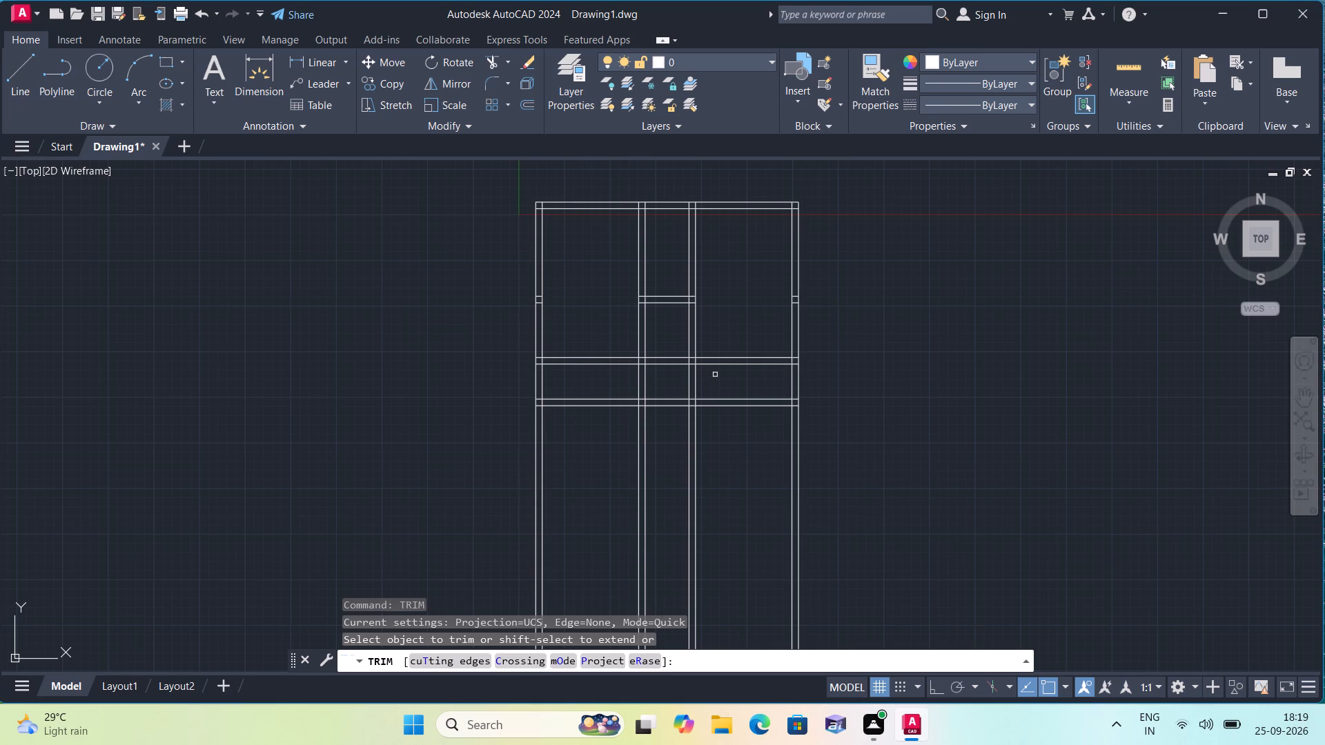
click(676, 386)
click(675, 393)
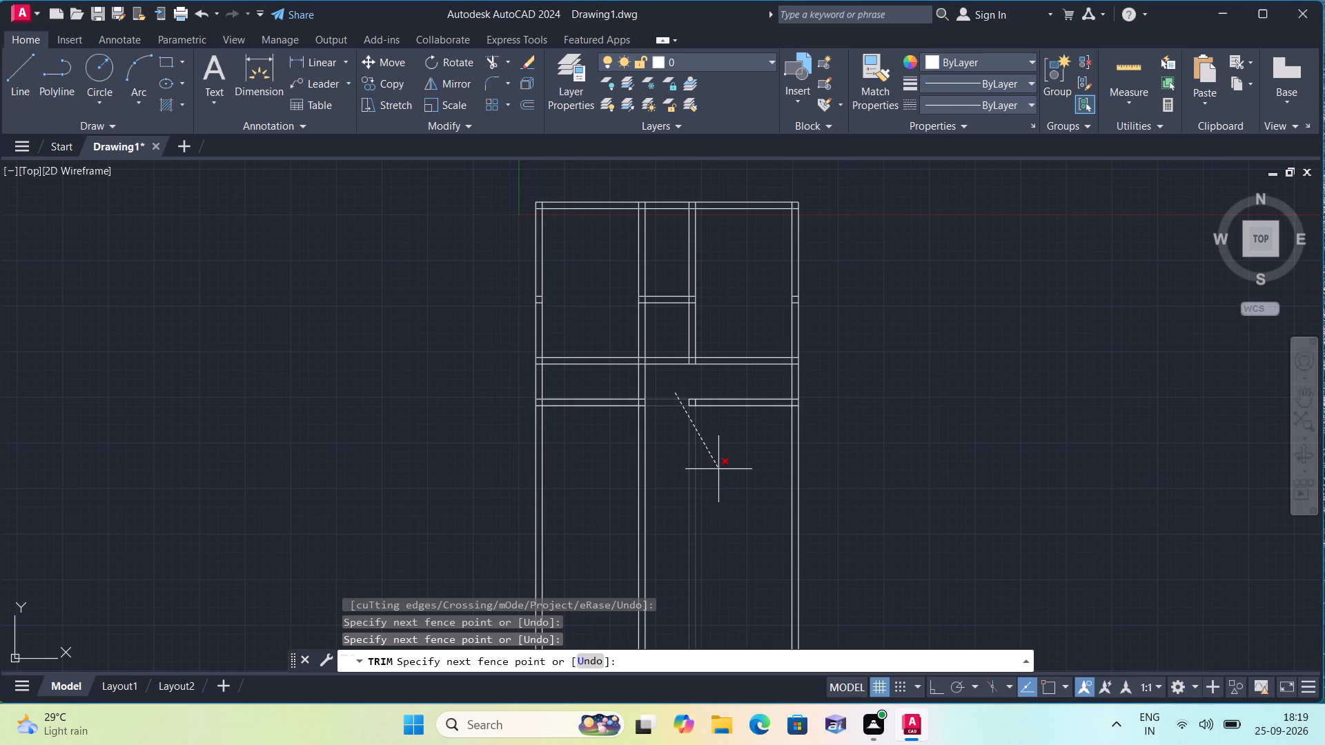
click(718, 469)
click(700, 391)
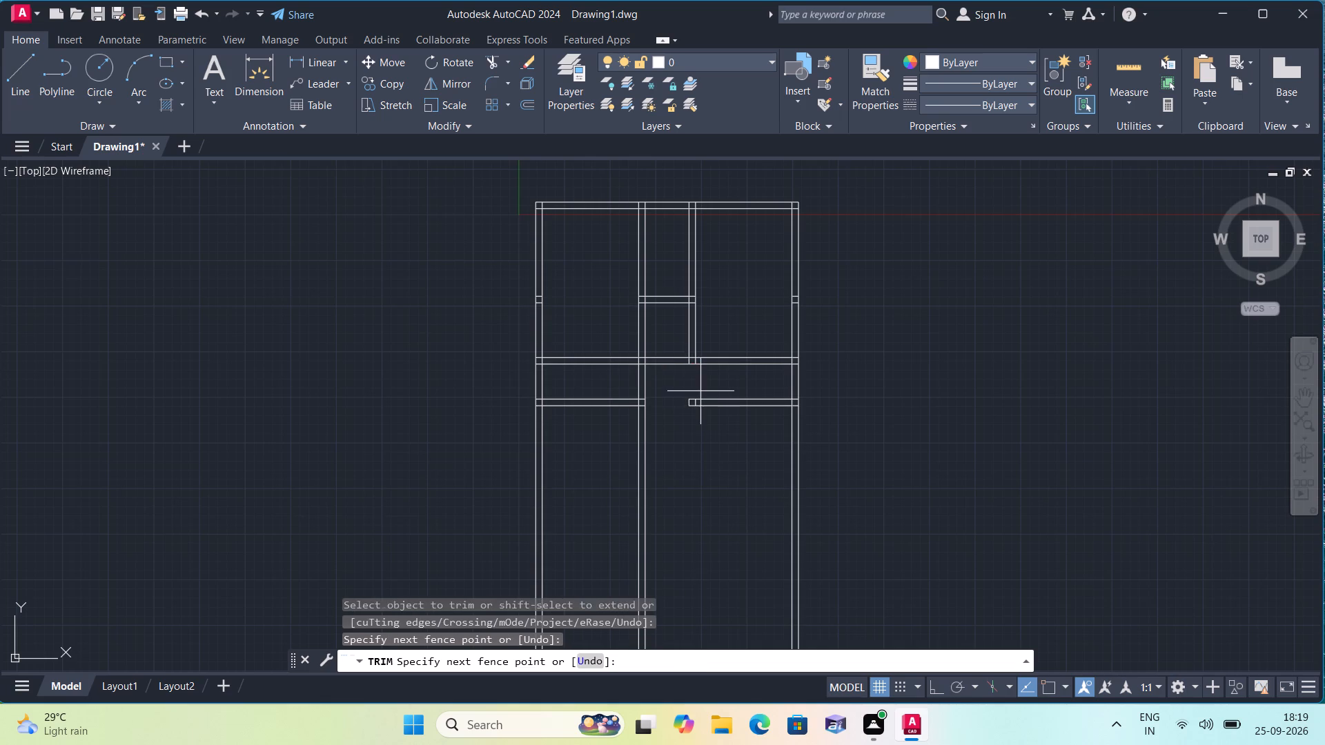
click(734, 445)
Trim the leftover line pieces where the right middle vertical wall crossed the third horizontal wall.
click(691, 403)
click(691, 405)
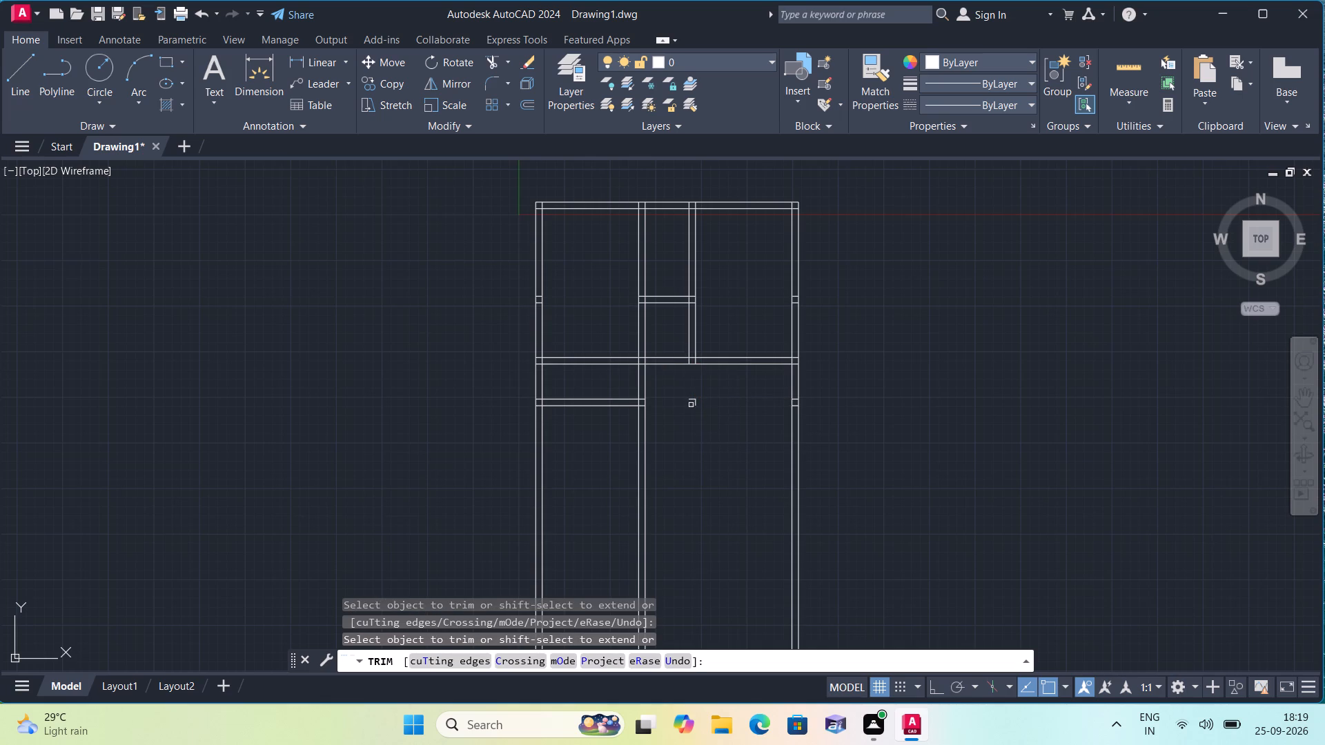
click(692, 399)
triple_click(692, 399)
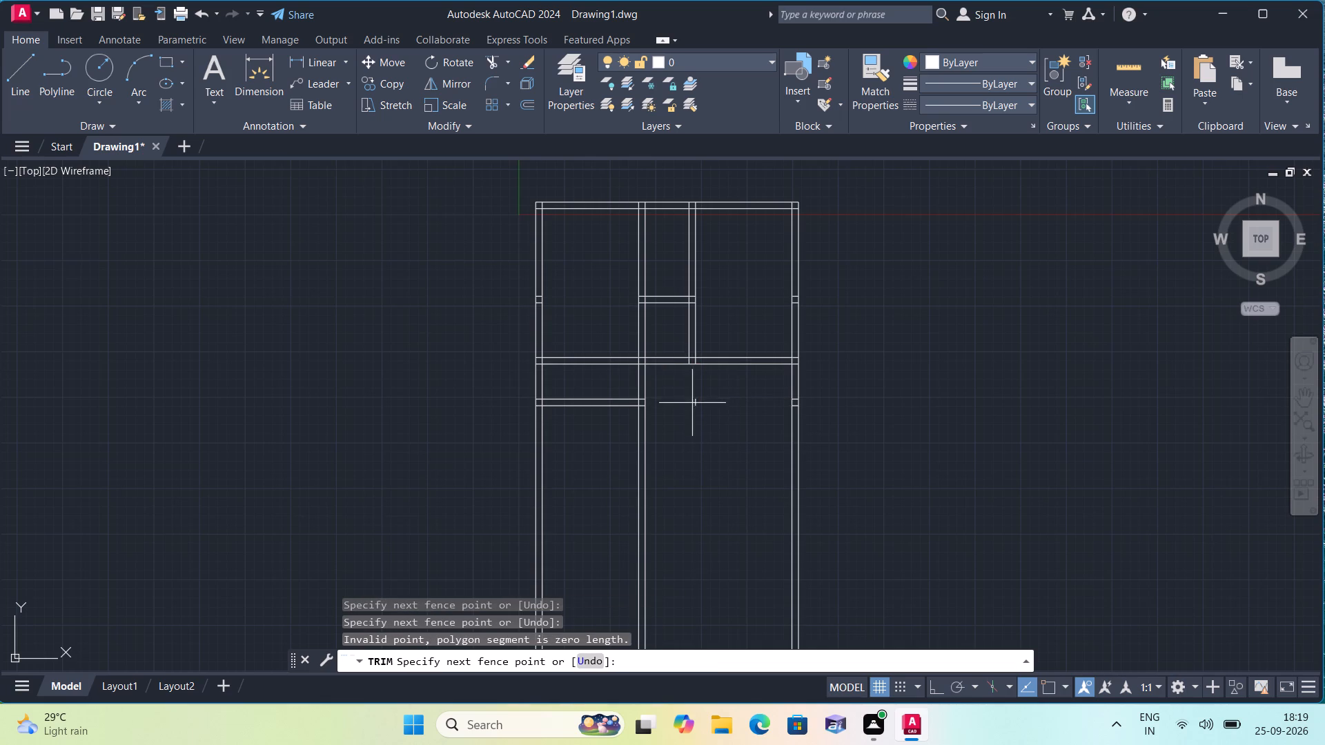
click(695, 405)
click(696, 405)
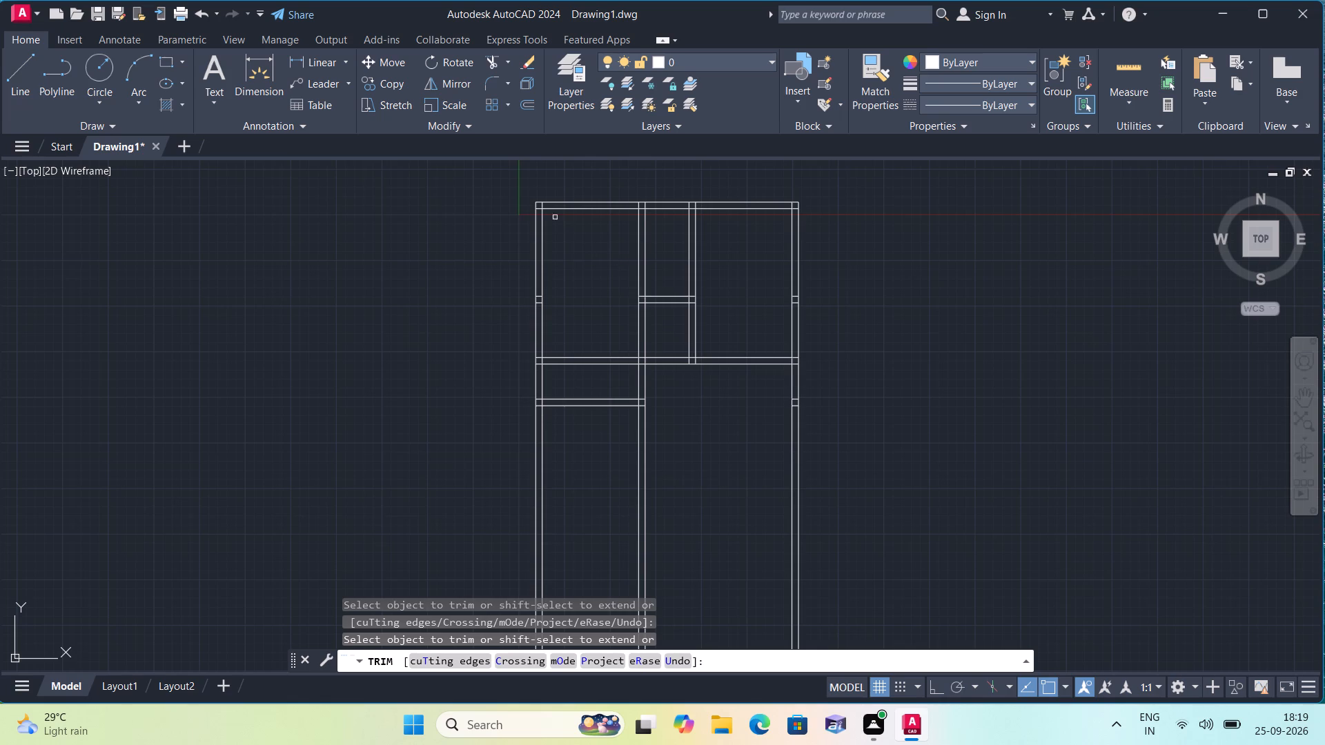
Trim the overlapping inner wall lines at the top-left corner of the outer walls.
scroll(541, 209, up, 4)
click(499, 210)
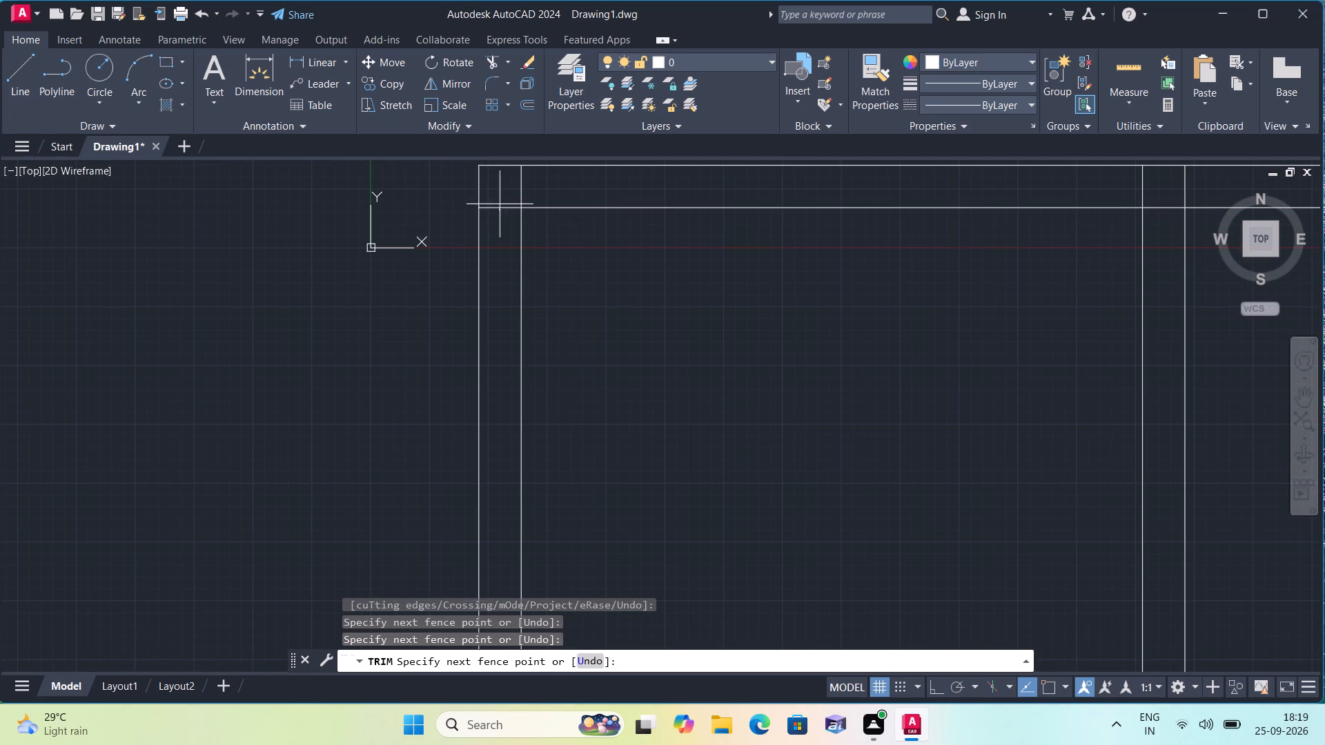
click(536, 189)
Trim the ends of both middle vertical walls' lines out of the thickness of the top outer wall.
scroll(559, 214, down, 1)
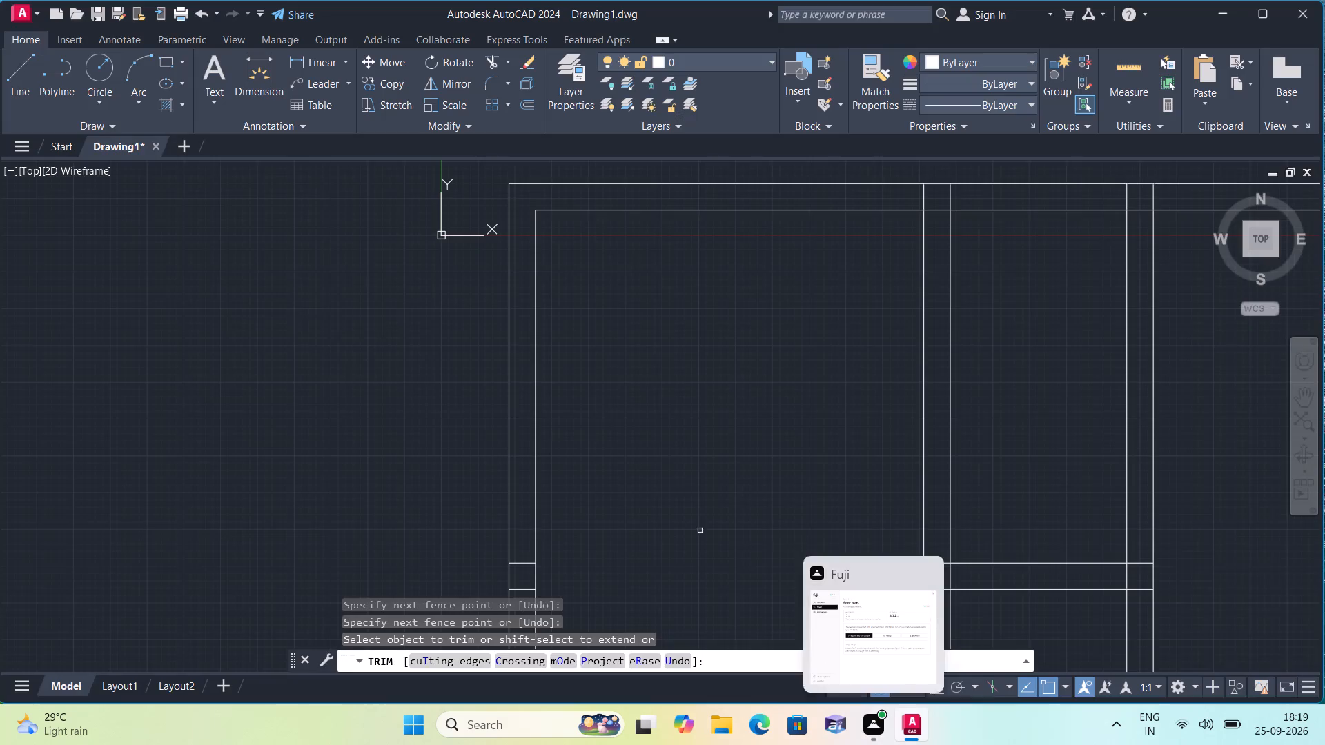
middle_drag(613, 301, 504, 454)
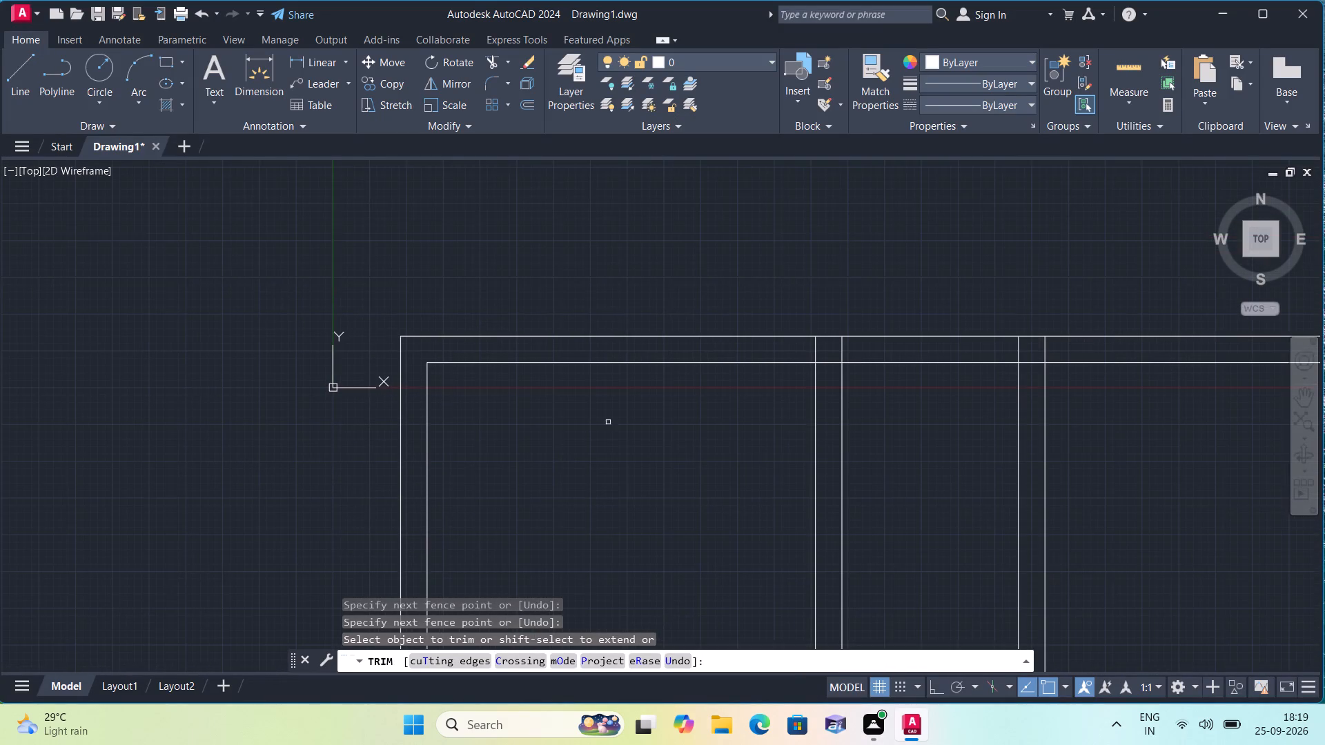
scroll(825, 368, up, 2)
click(923, 326)
click(707, 308)
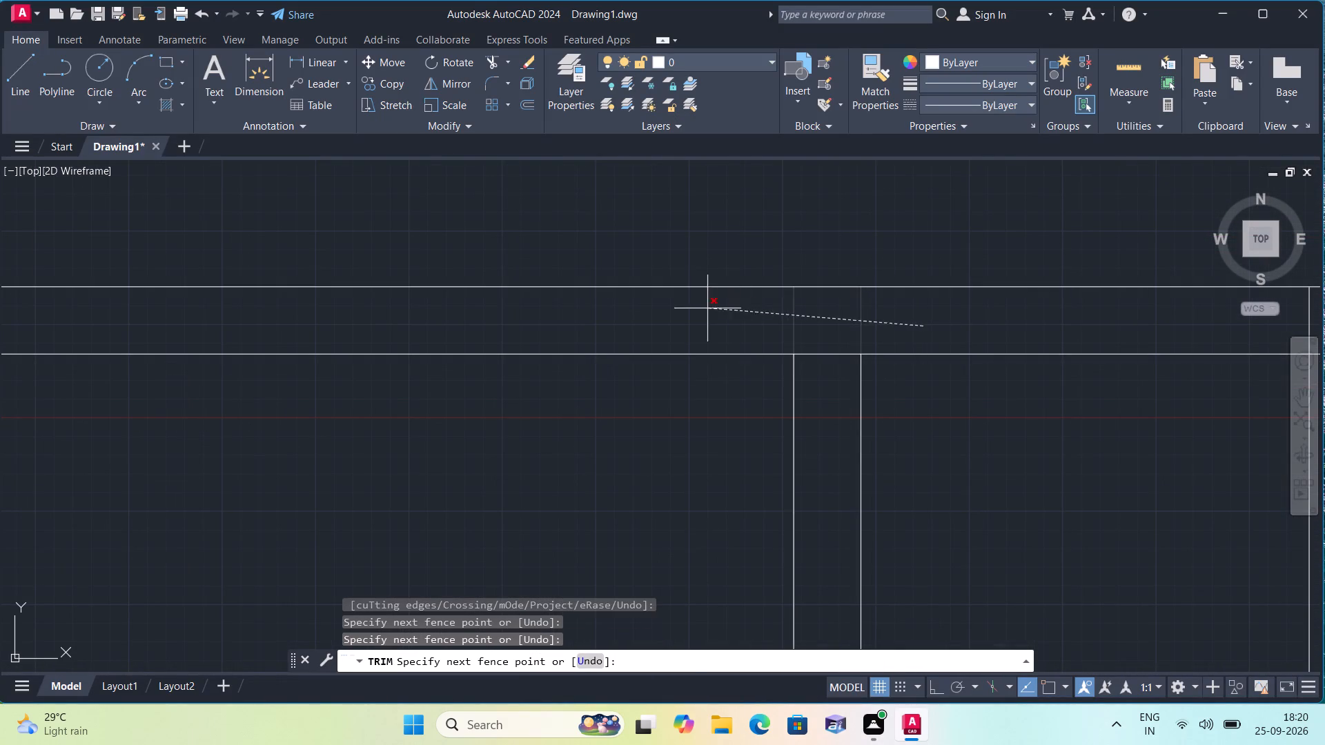
scroll(707, 308, down, 4)
scroll(866, 332, up, 2)
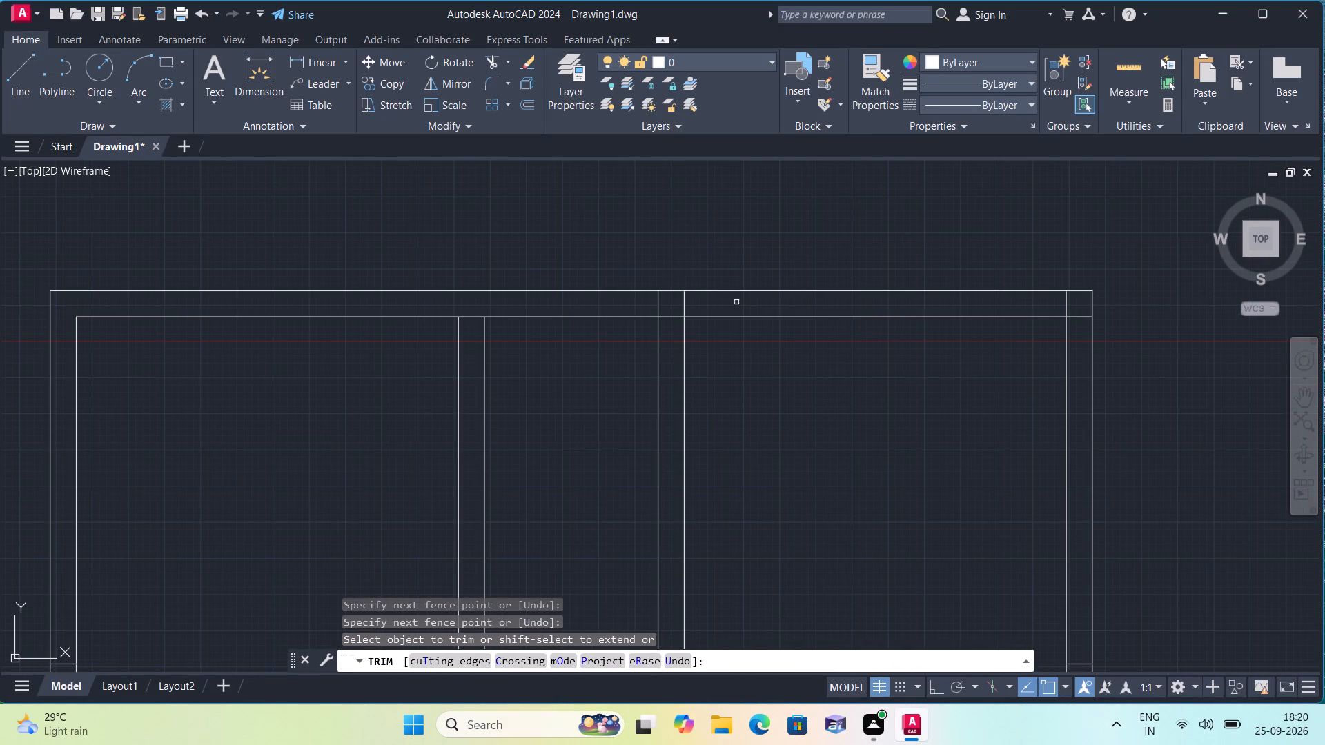
click(736, 302)
click(608, 304)
Trim the overlapping inner wall lines at the top-right corner of the outer walls.
scroll(608, 304, down, 1)
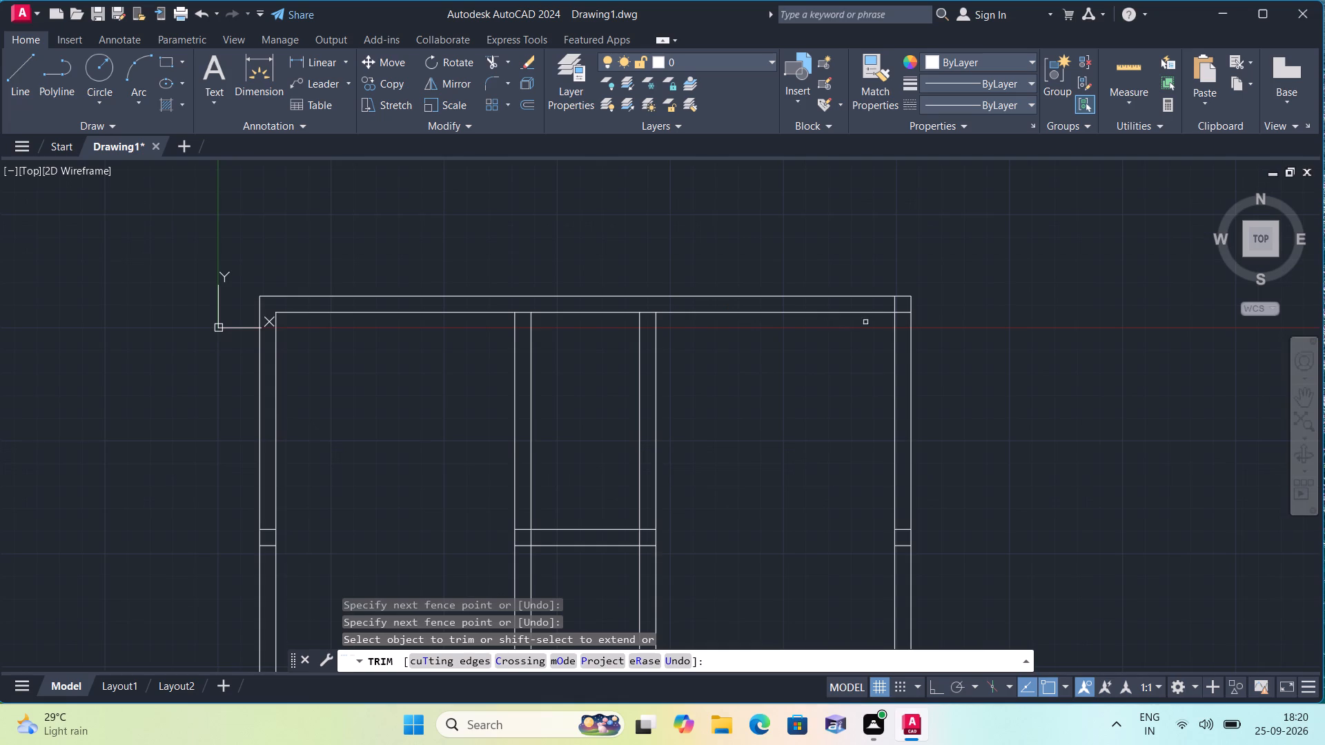
scroll(916, 319, up, 2)
click(875, 308)
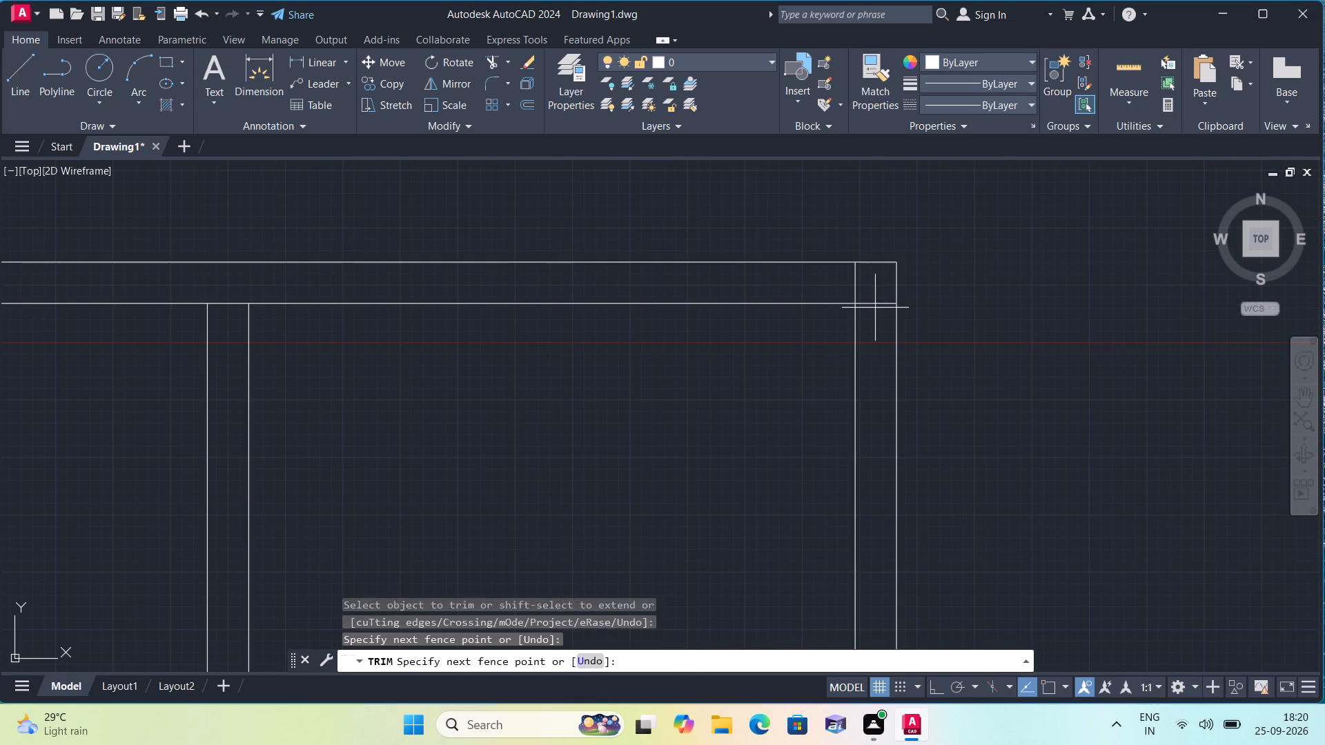
click(843, 275)
Trim the upper horizontal wall's leftover stubs out of the right and left outer walls.
scroll(843, 275, down, 3)
middle_drag(923, 361, 917, 356)
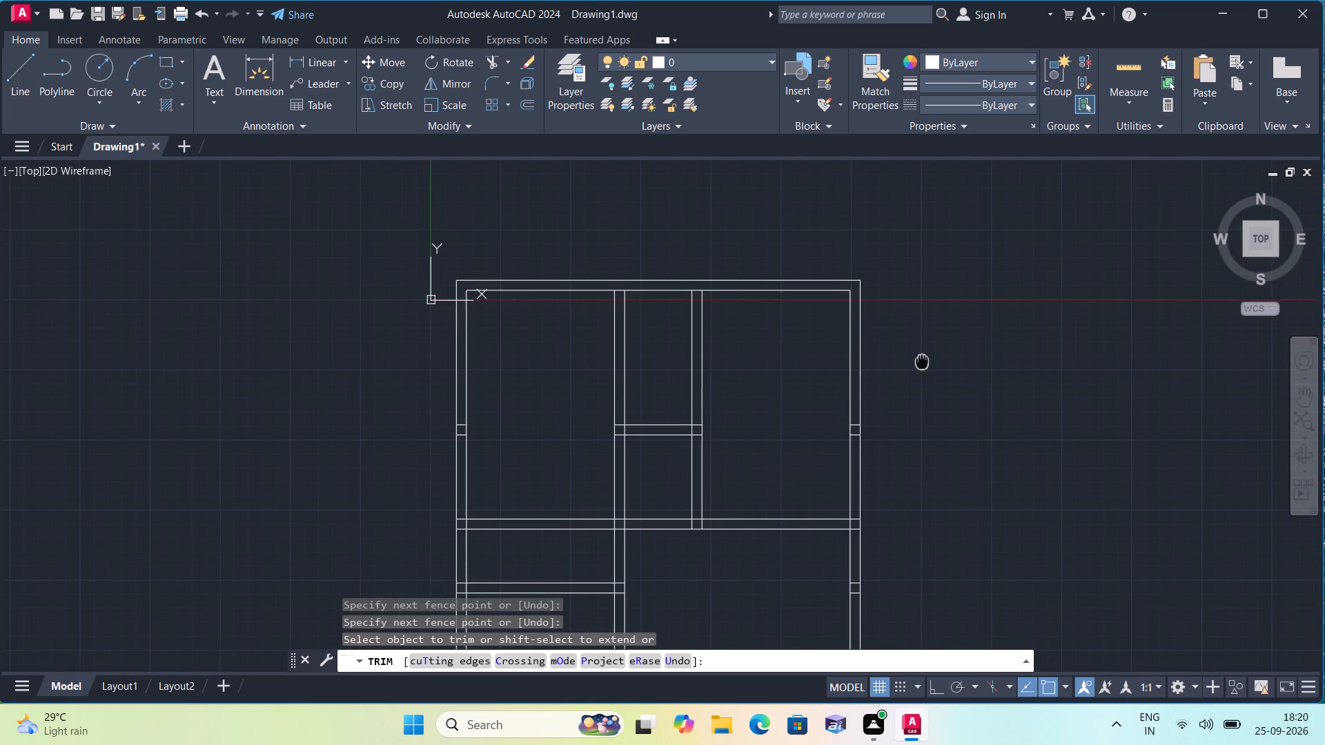
middle_drag(917, 356, 943, 271)
scroll(900, 341, up, 2)
scroll(849, 367, up, 1)
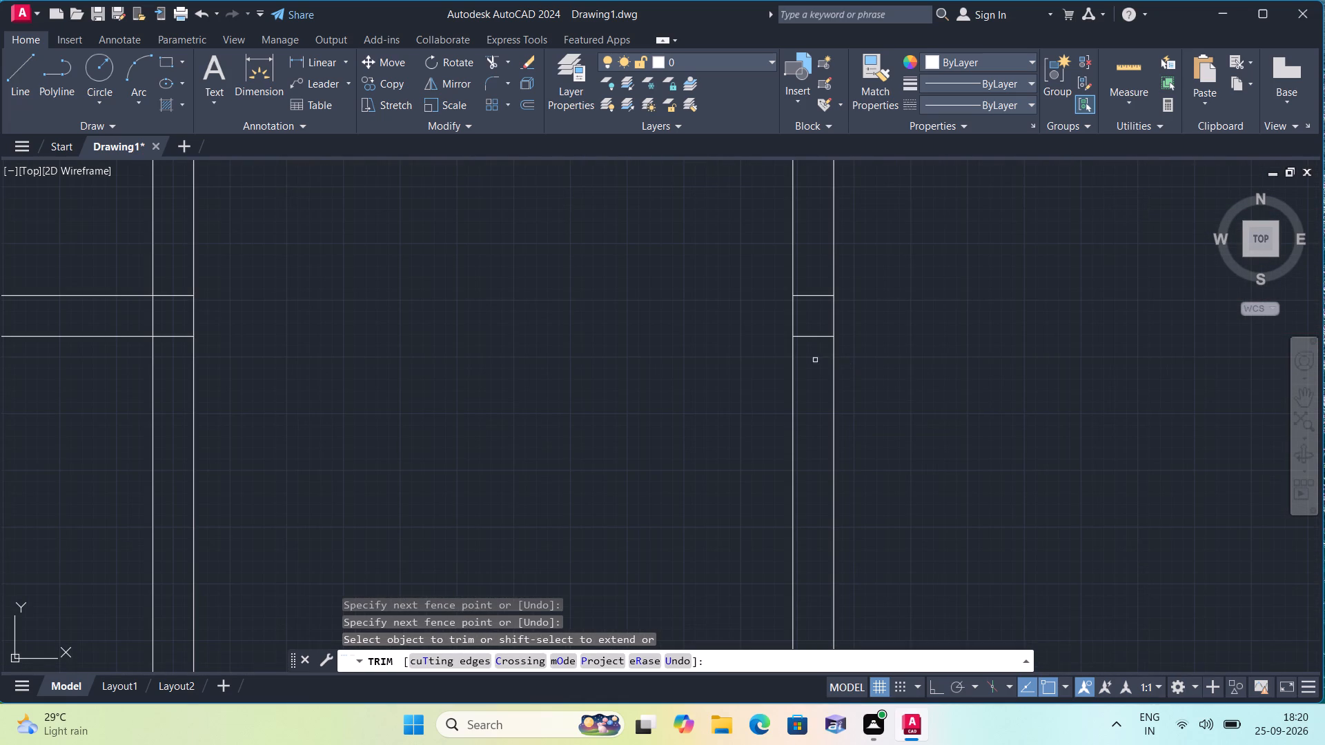
click(815, 360)
click(807, 256)
scroll(807, 256, down, 3)
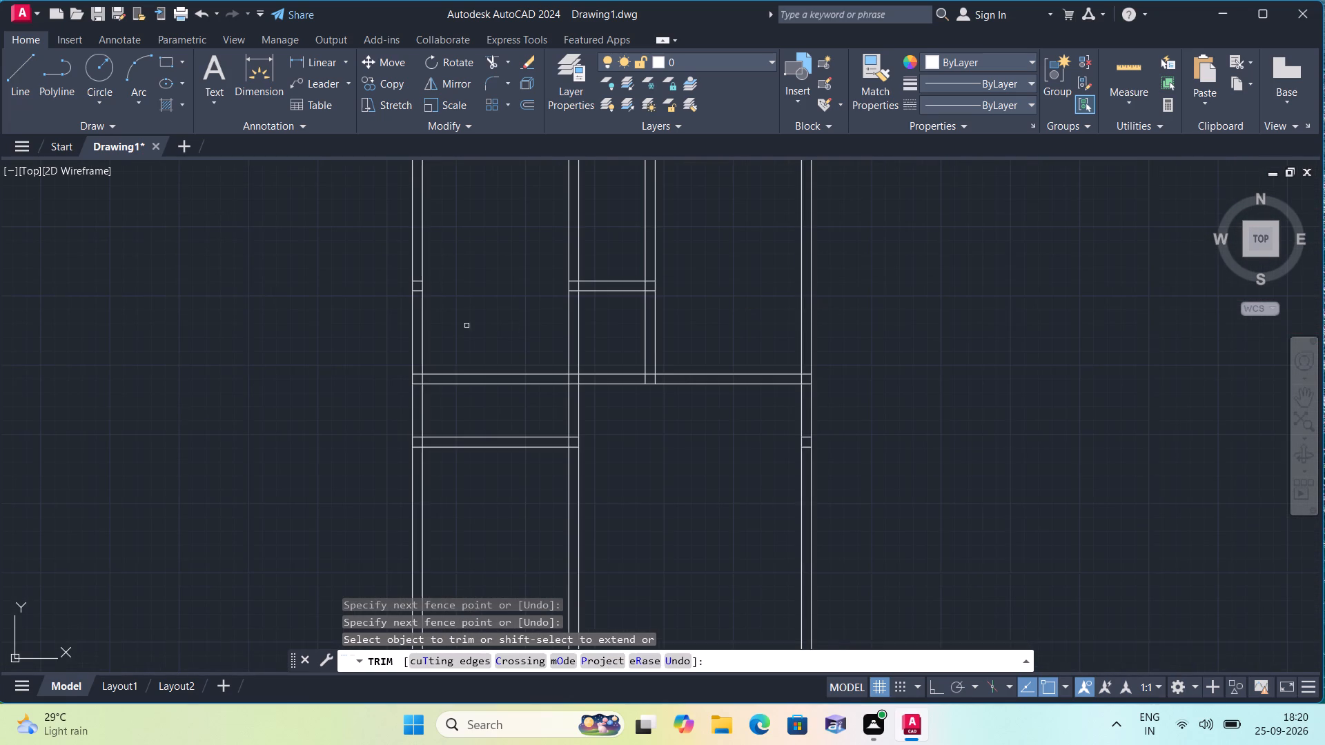
scroll(413, 305, up, 3)
click(413, 304)
click(431, 201)
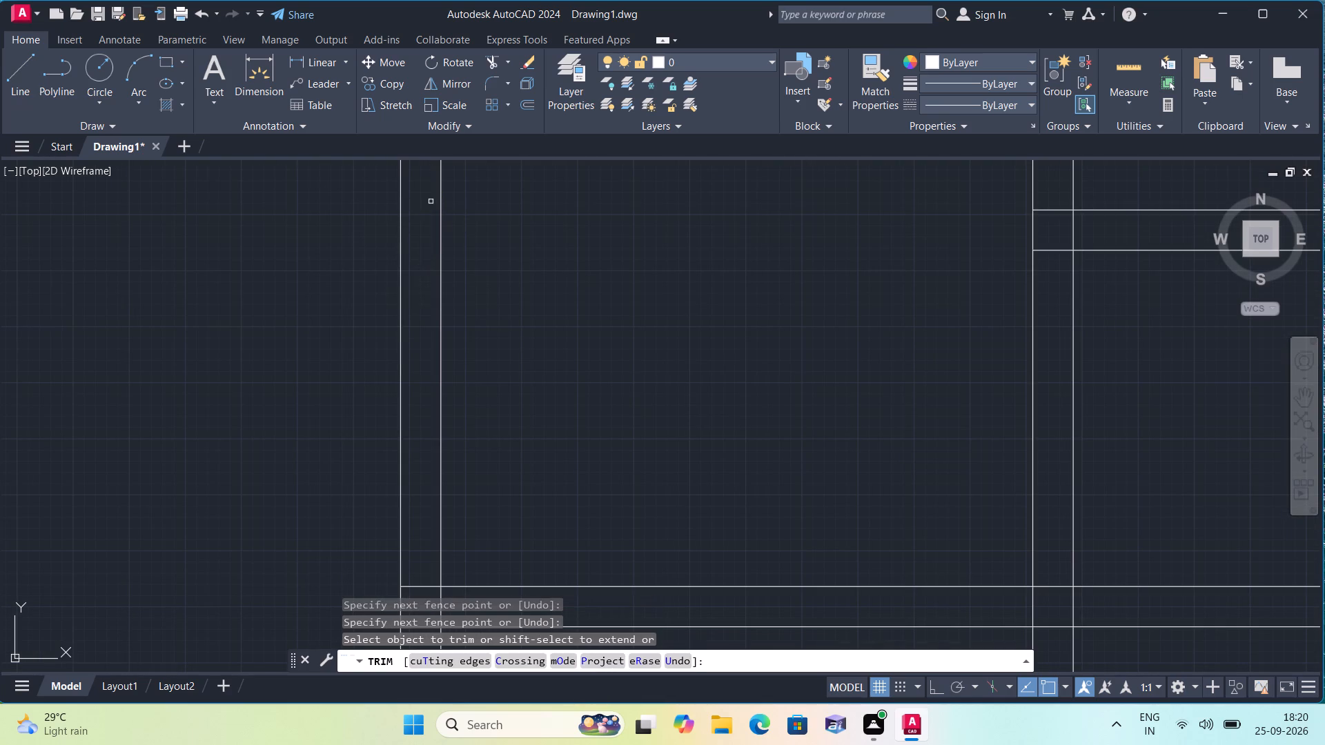
Trim the crossing lines where the second horizontal interior wall joins the left outer wall, opening the junction.
scroll(438, 242, down, 2)
middle_drag(480, 440, 500, 372)
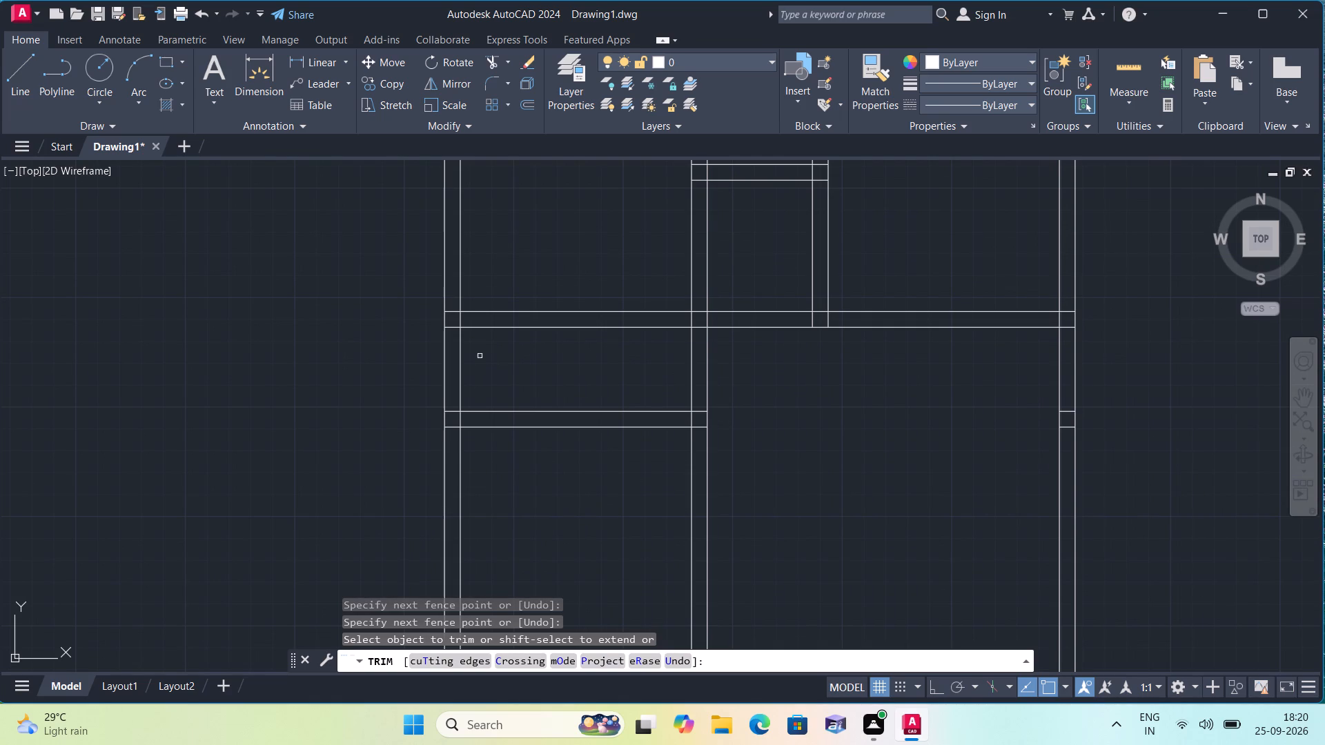
scroll(444, 297, up, 1)
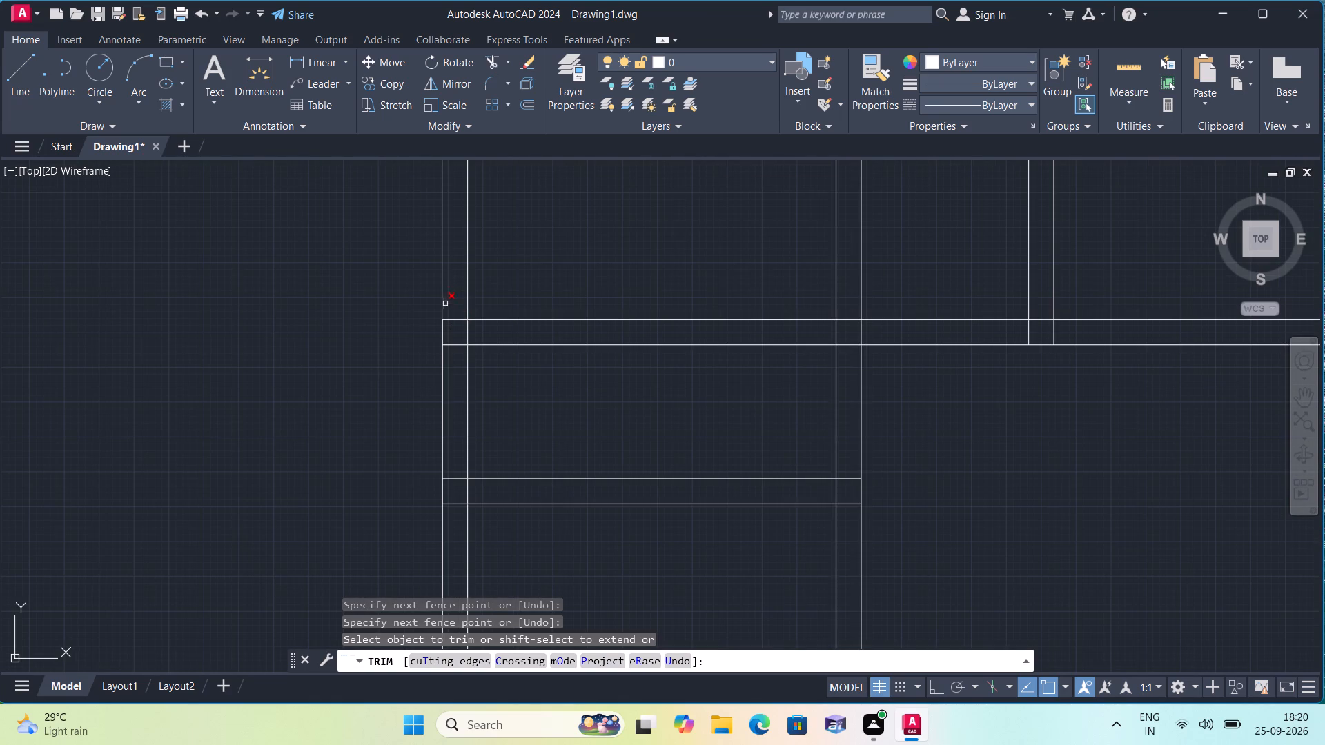
click(457, 316)
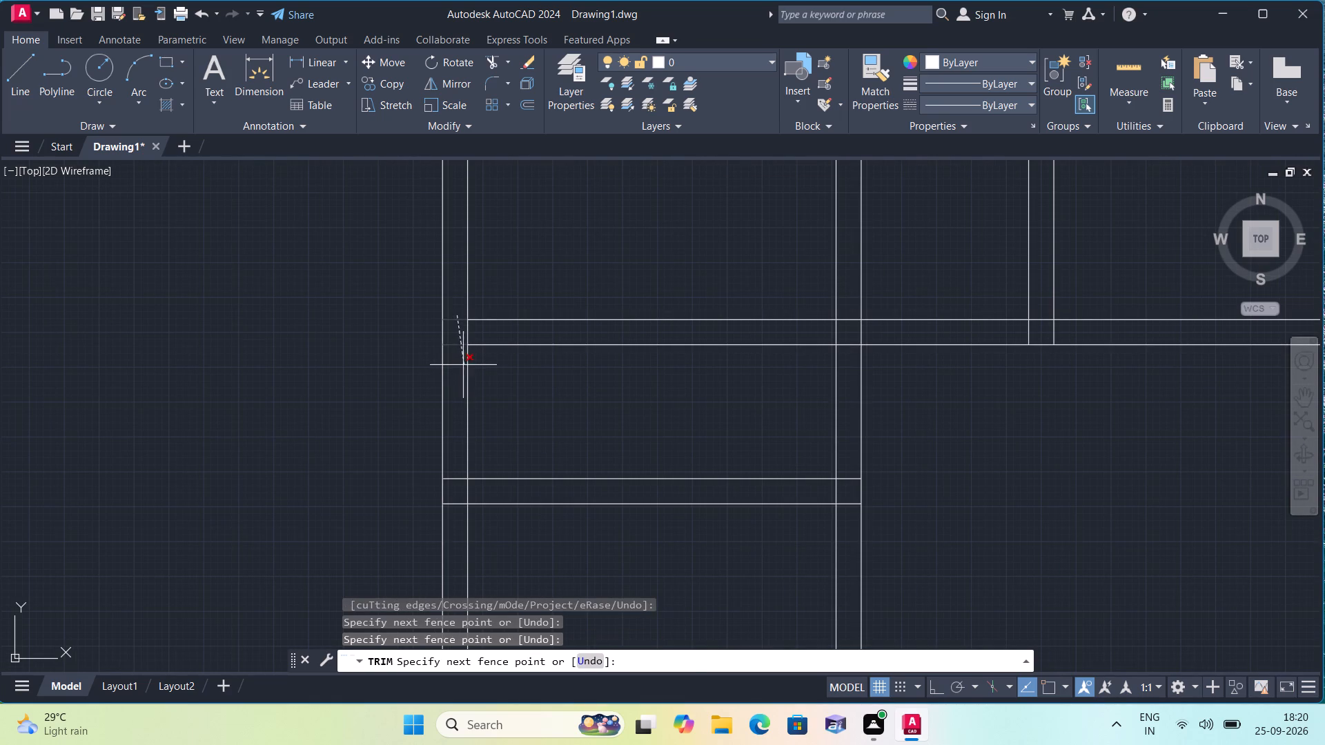
click(461, 355)
click(466, 335)
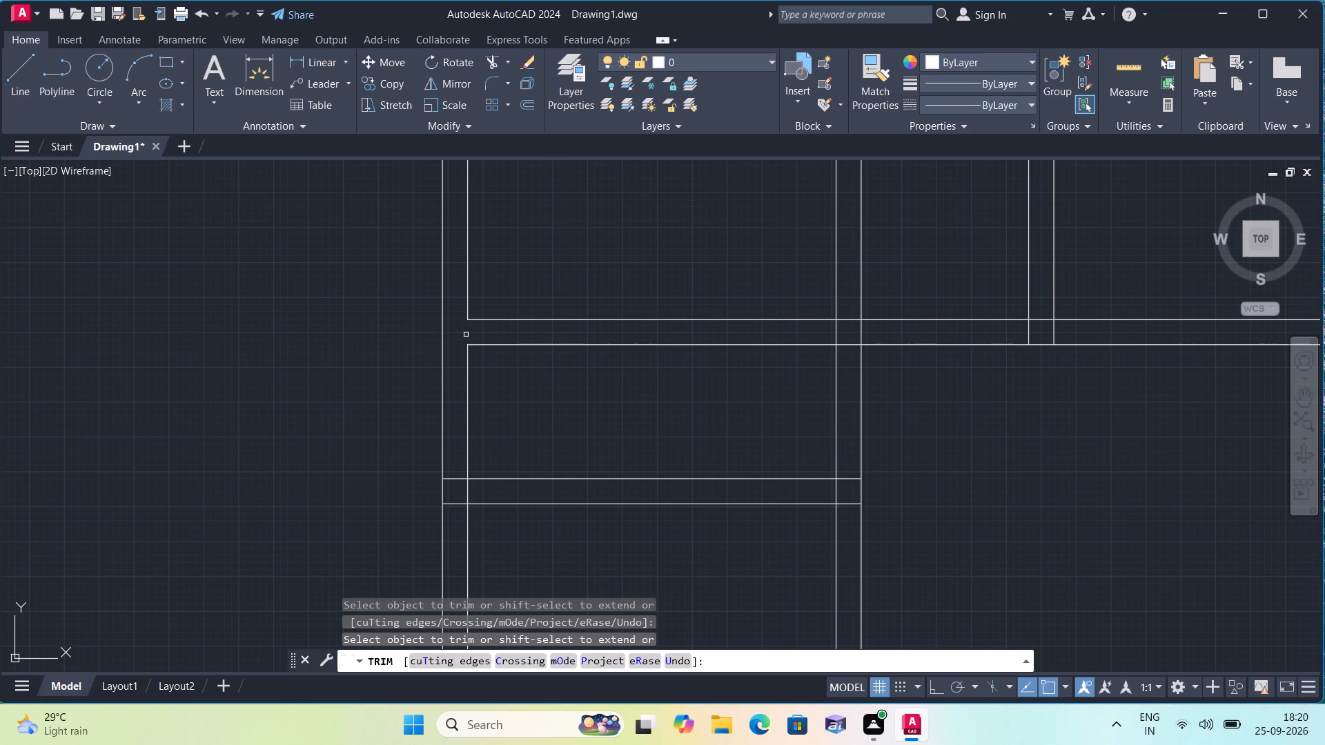
Trim the second horizontal wall's lines inside the left middle vertical wall, and that wall's left line between them.
scroll(466, 335, down, 1)
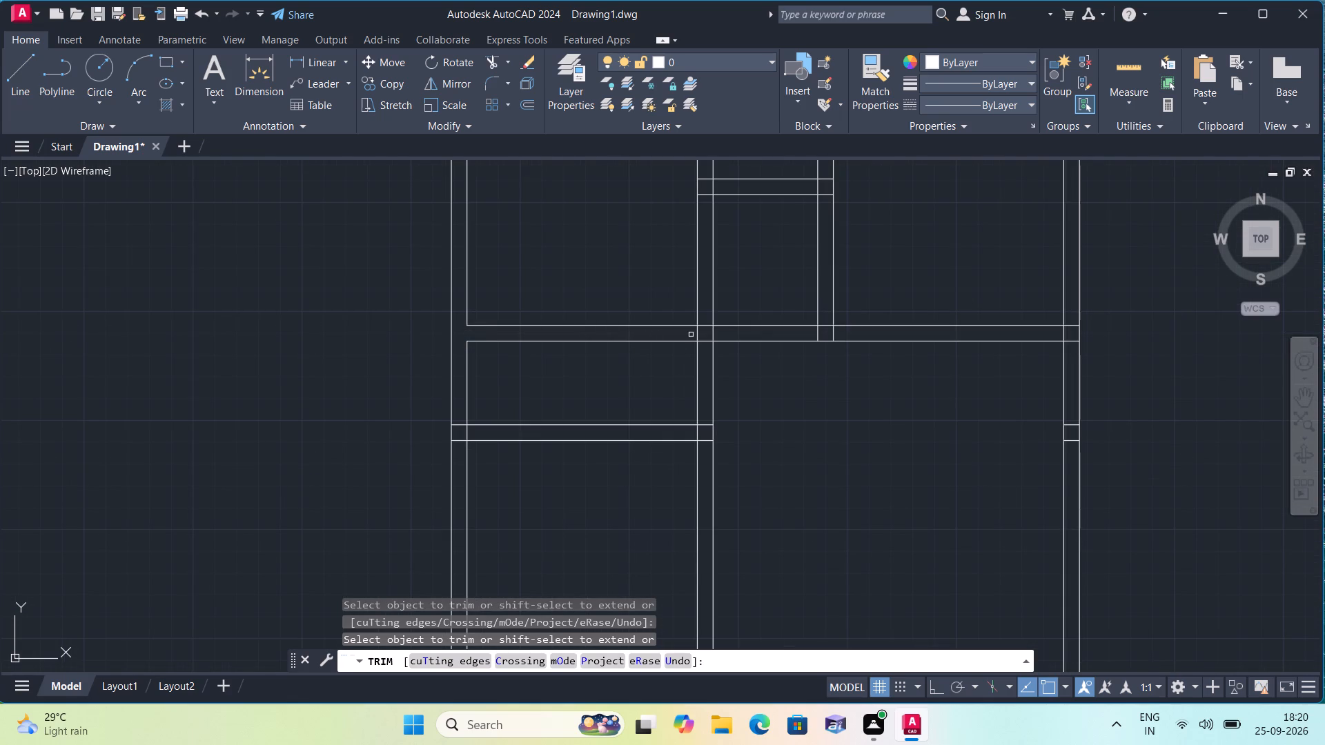
click(696, 335)
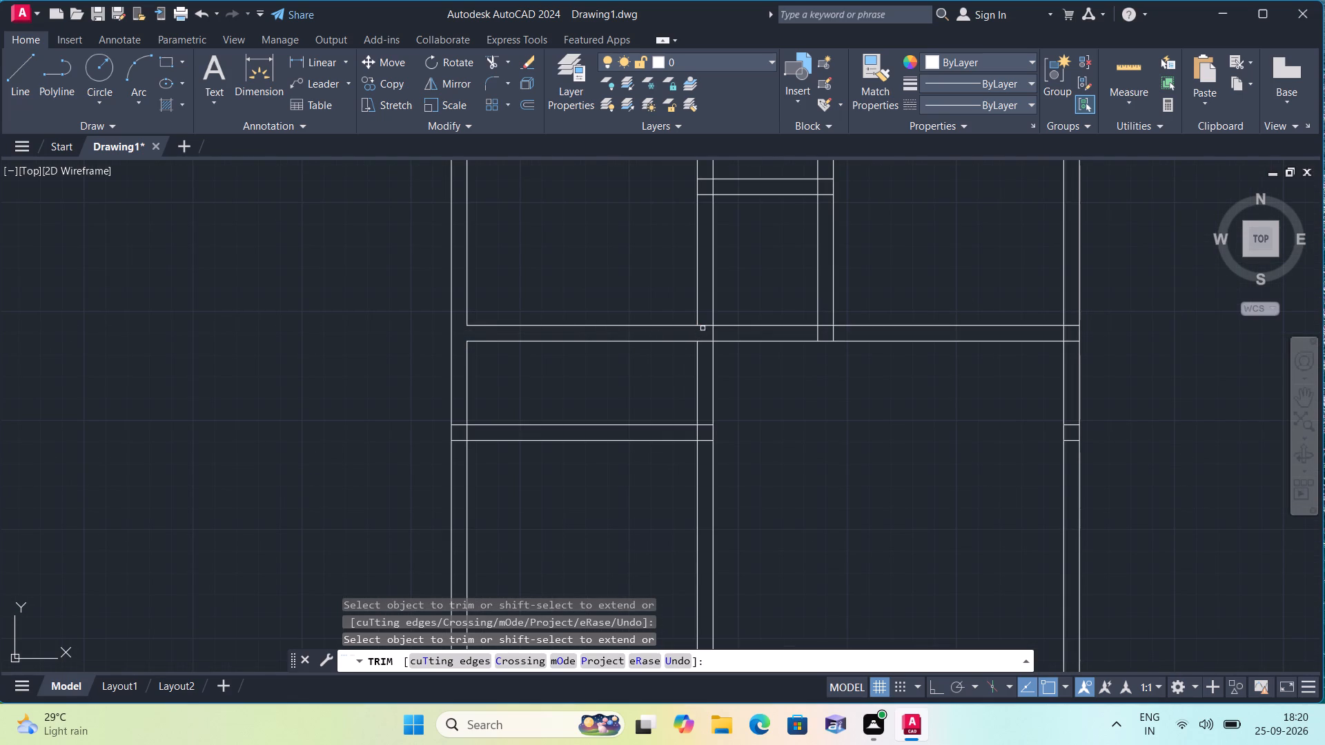
click(706, 323)
click(705, 344)
Trim the top outer wall's inner line inside both middle vertical walls, opening those two junctions.
scroll(705, 344, down, 1)
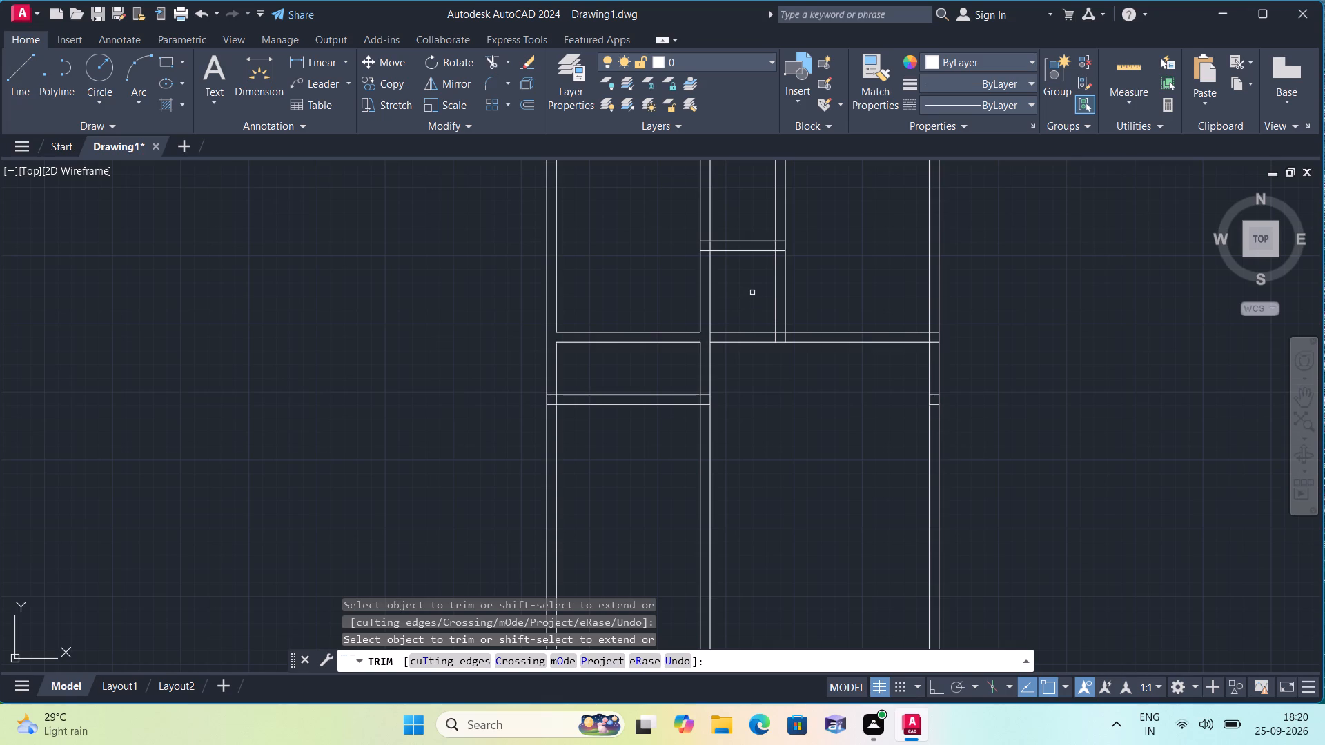
middle_drag(749, 291, 711, 384)
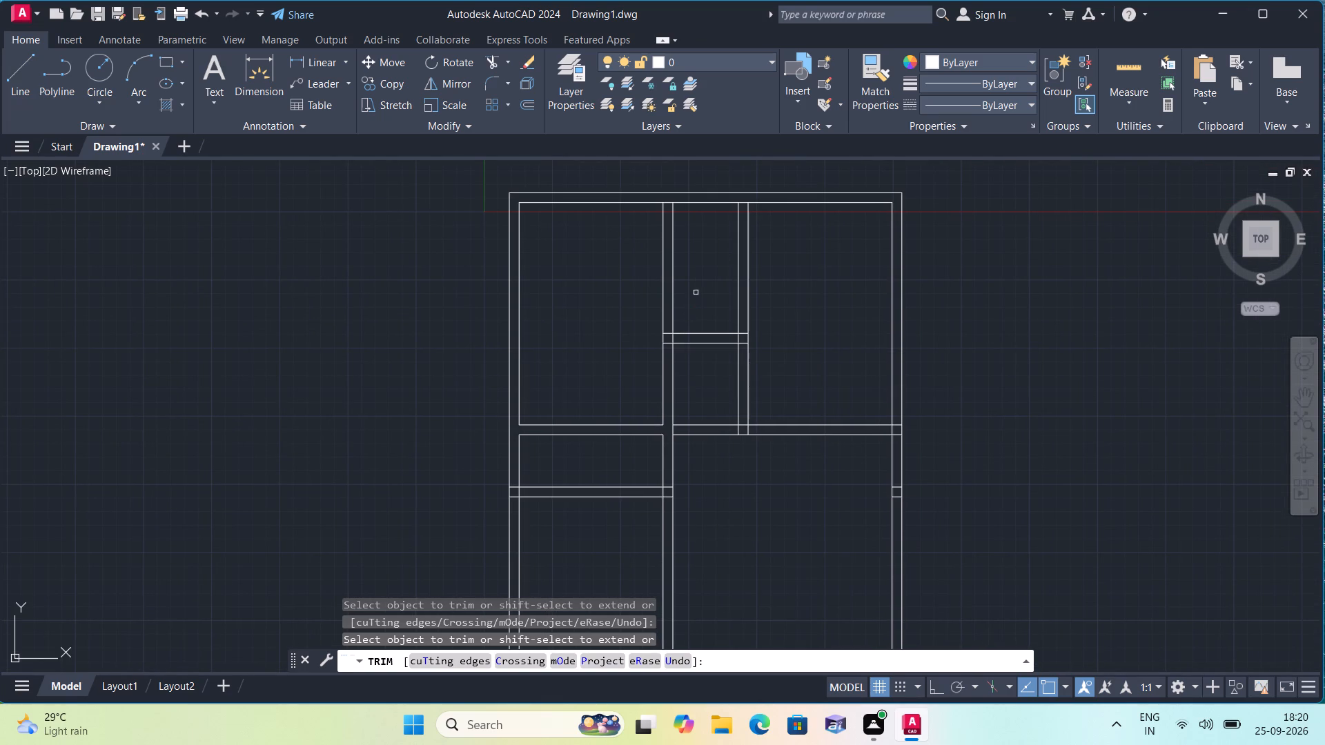
scroll(672, 212, up, 1)
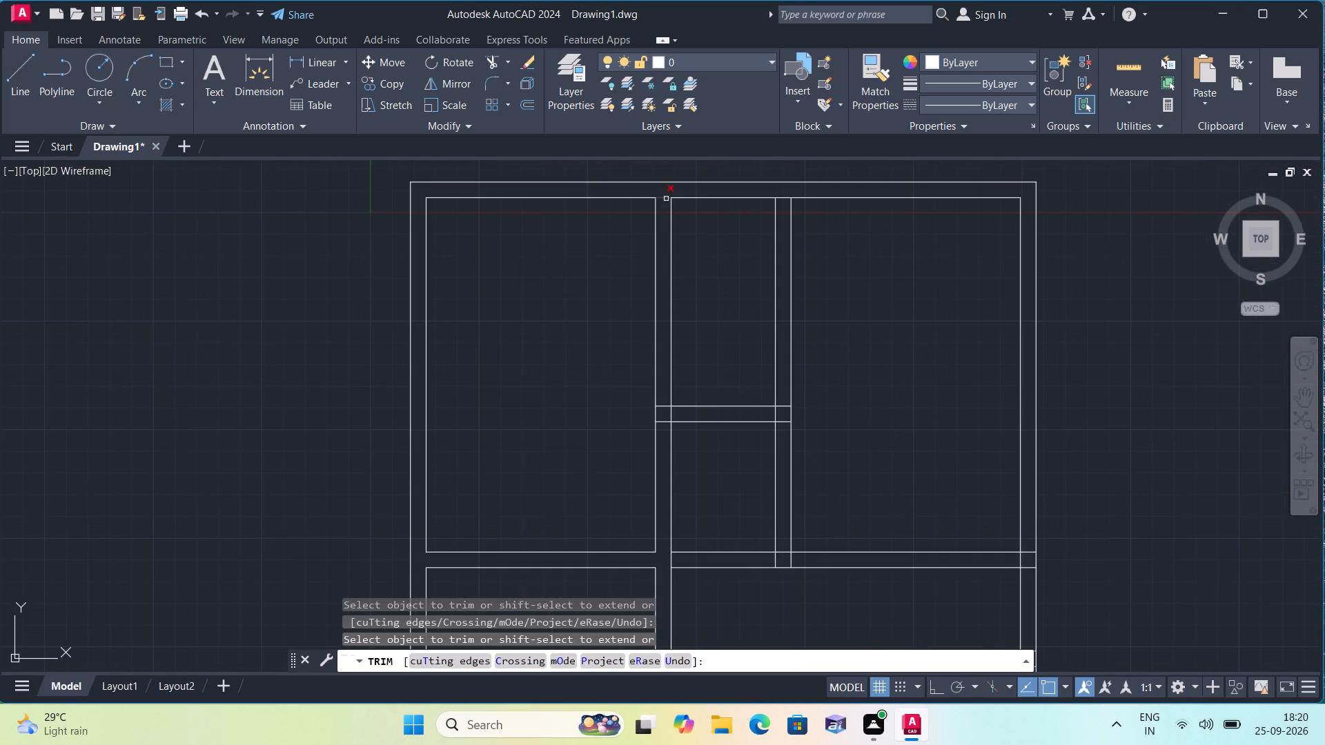
click(663, 196)
click(787, 199)
Trim the crossing lines at both ends of the short upper horizontal wall where it joins the two middle vertical walls.
scroll(660, 427, up, 2)
click(660, 427)
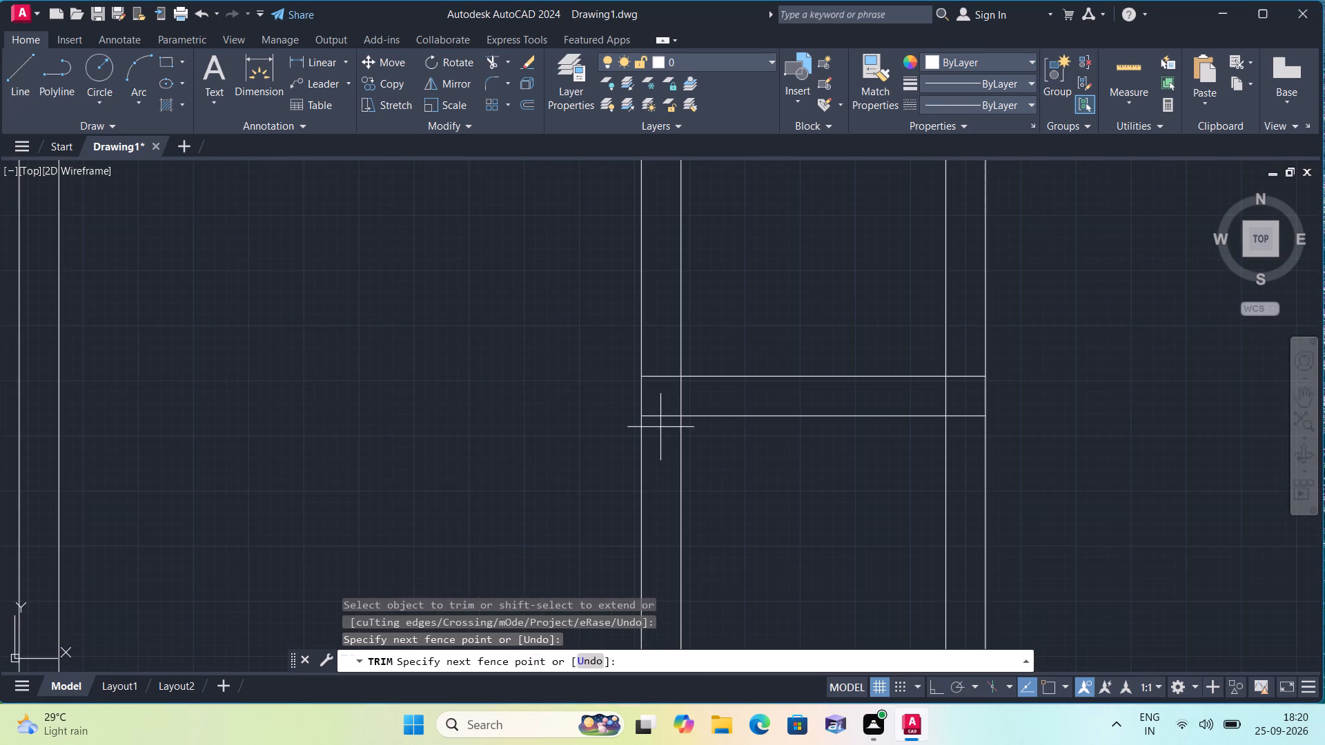
click(674, 325)
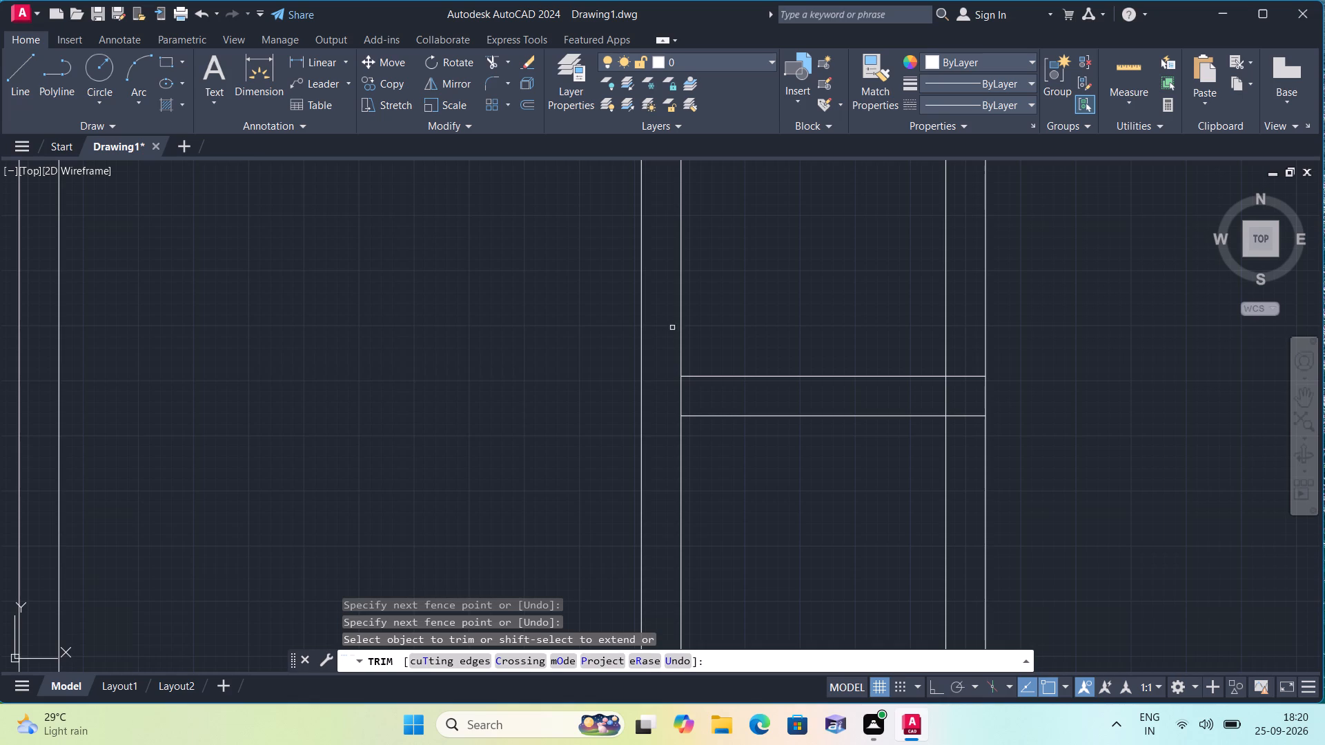
click(680, 386)
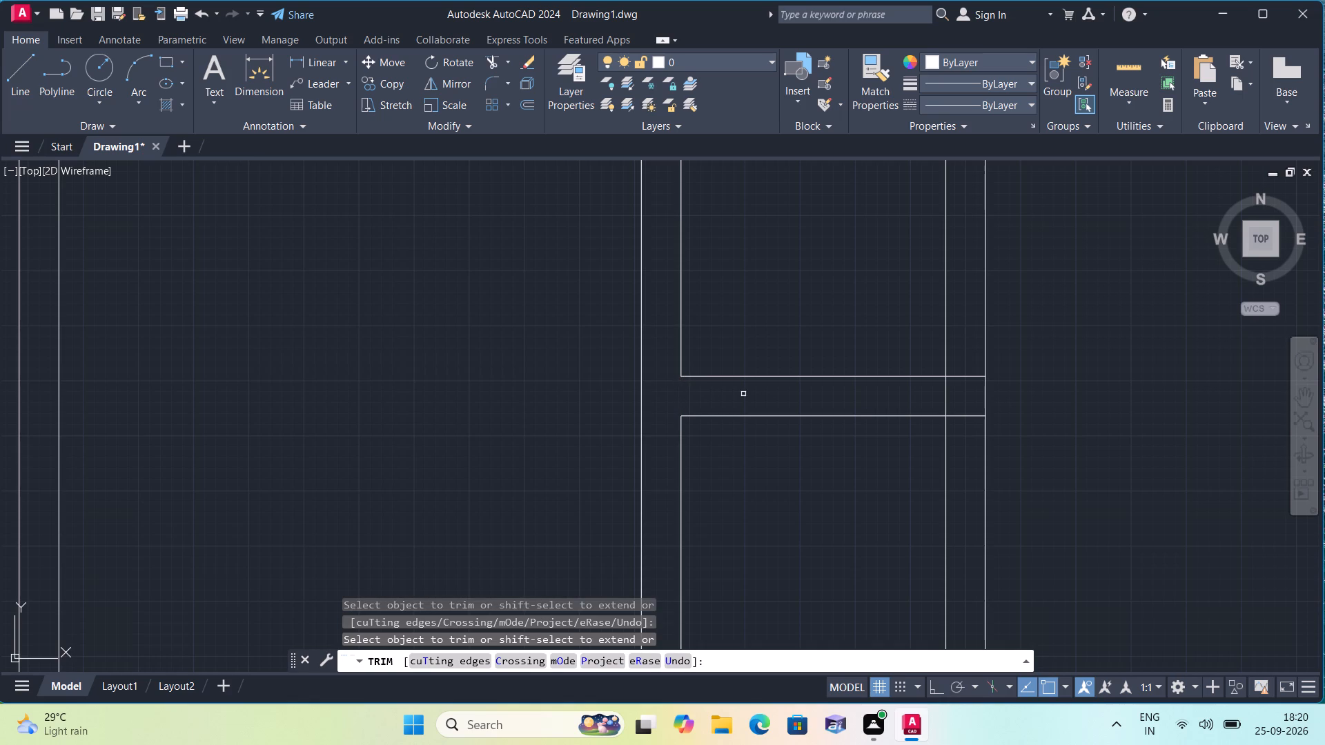
click(945, 393)
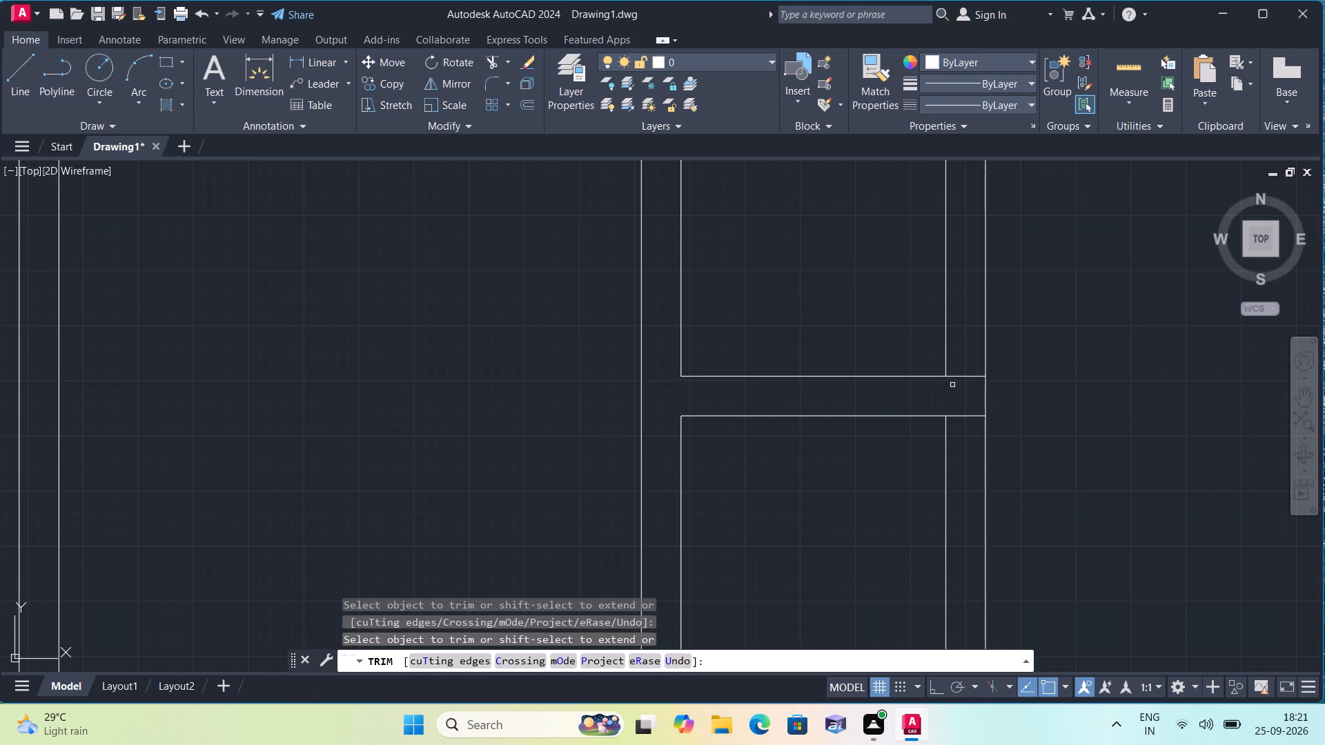
click(958, 375)
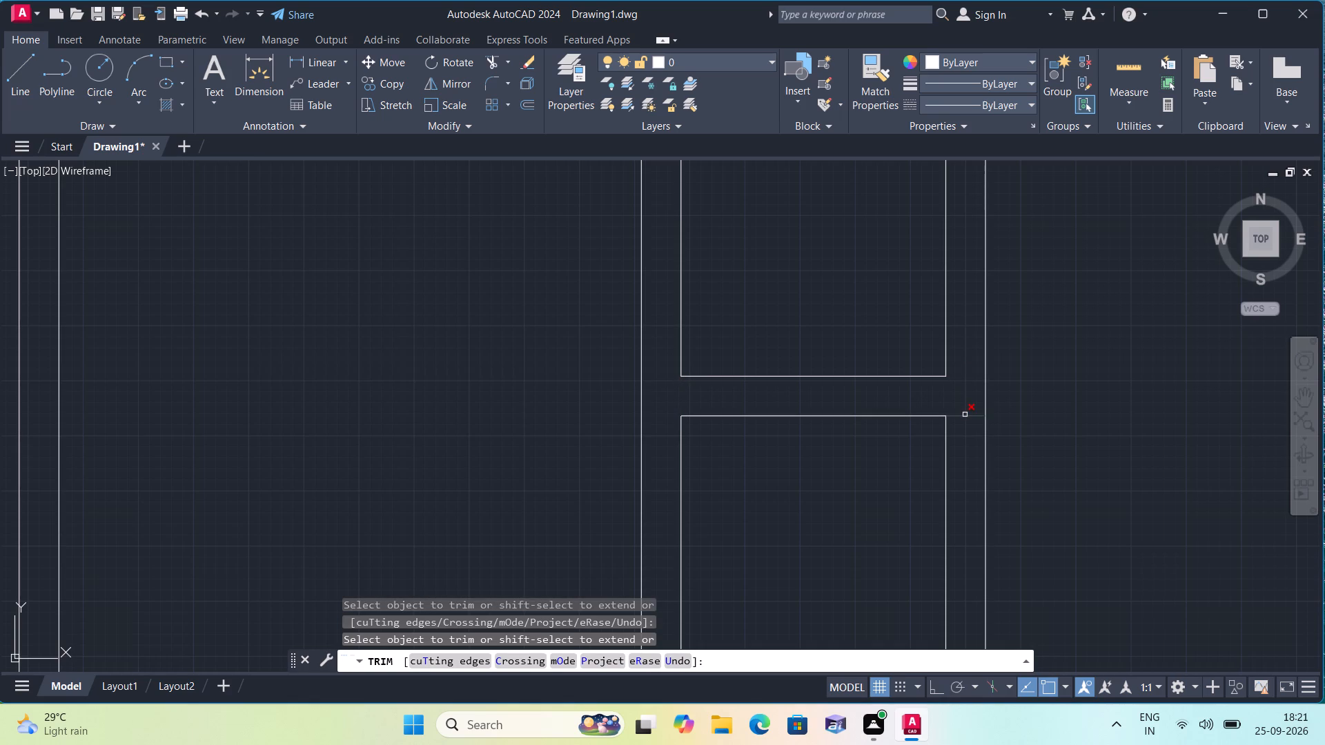
click(965, 415)
Trim away both lines of the second horizontal wall between the two middle vertical walls, opening a passage.
scroll(965, 415, down, 2)
middle_drag(1021, 436, 984, 387)
scroll(1016, 432, down, 1)
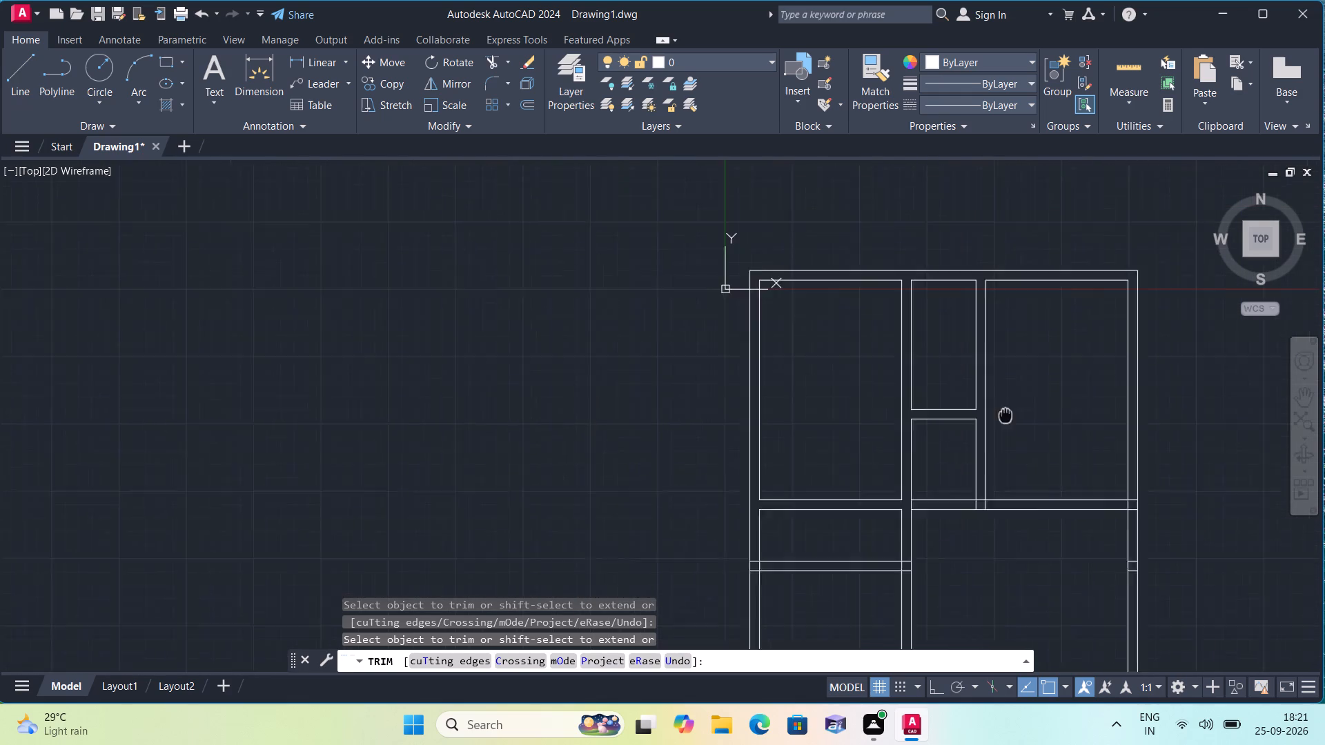
middle_drag(984, 387, 941, 287)
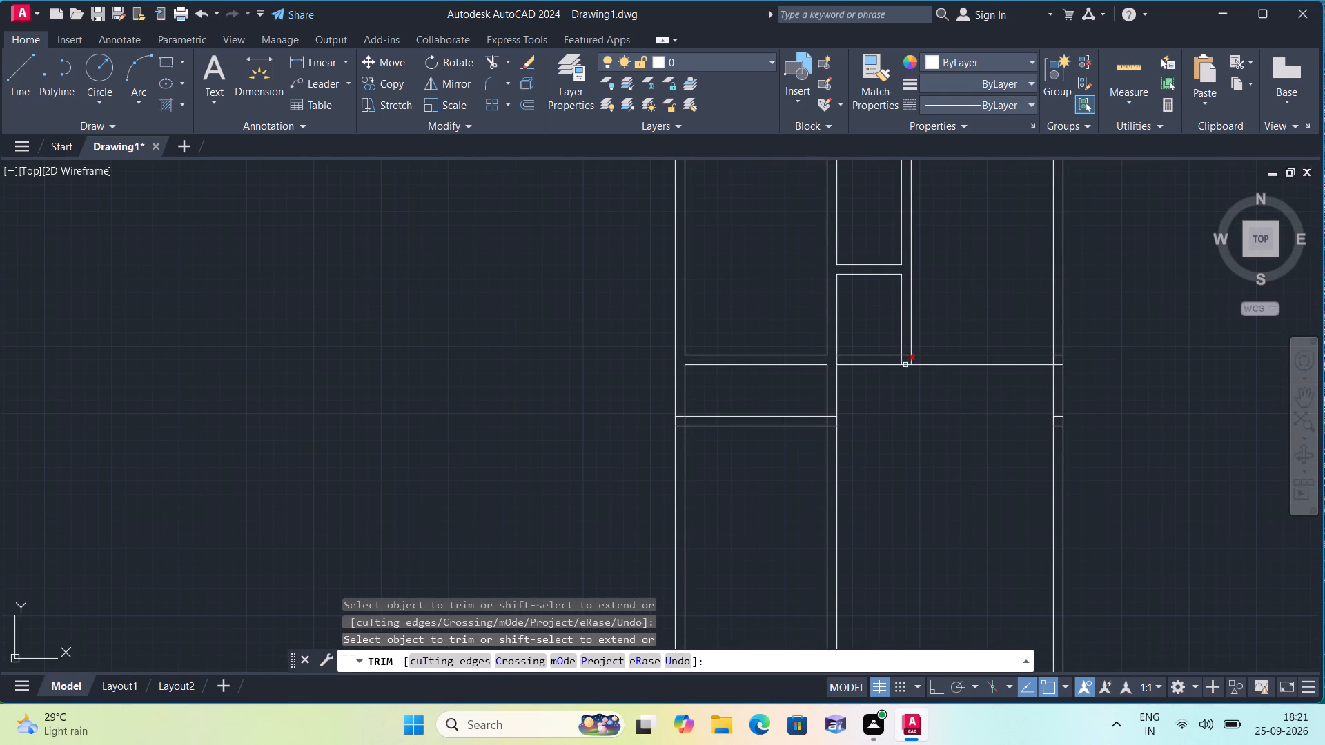
scroll(881, 397, down, 1)
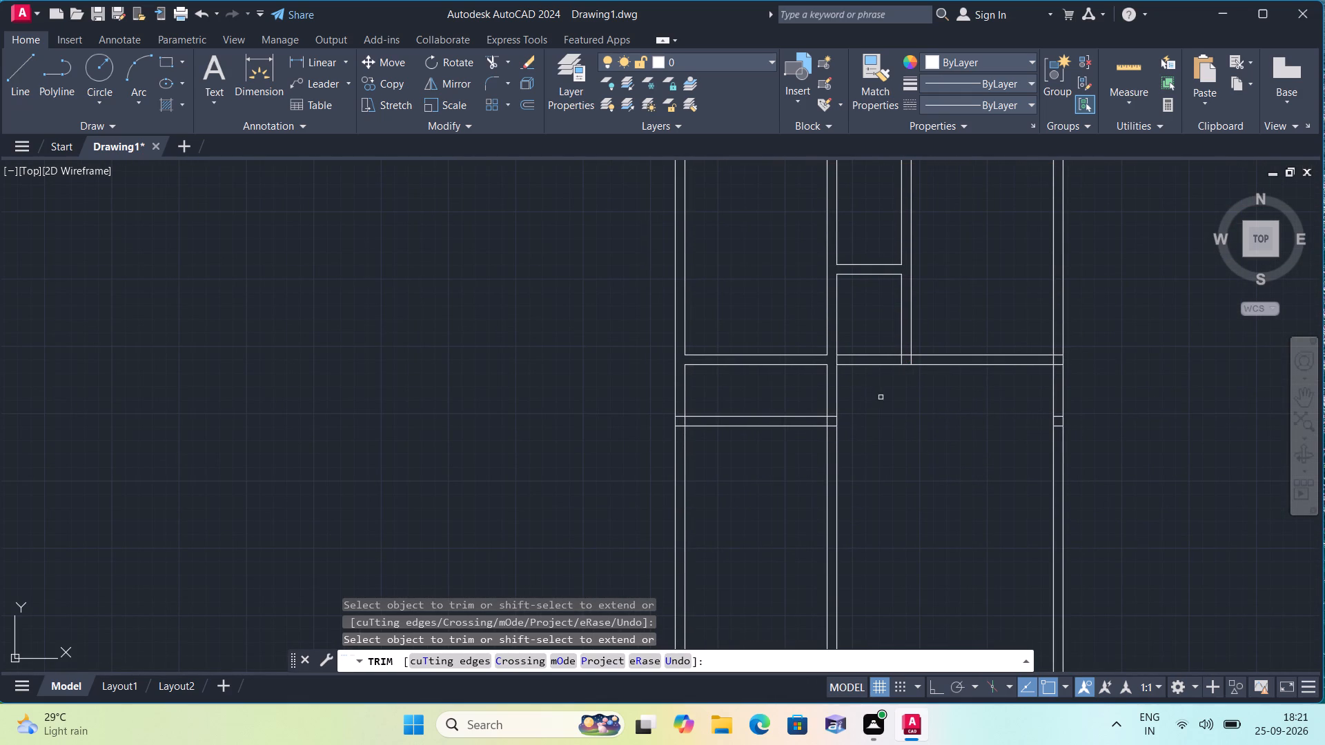
click(883, 396)
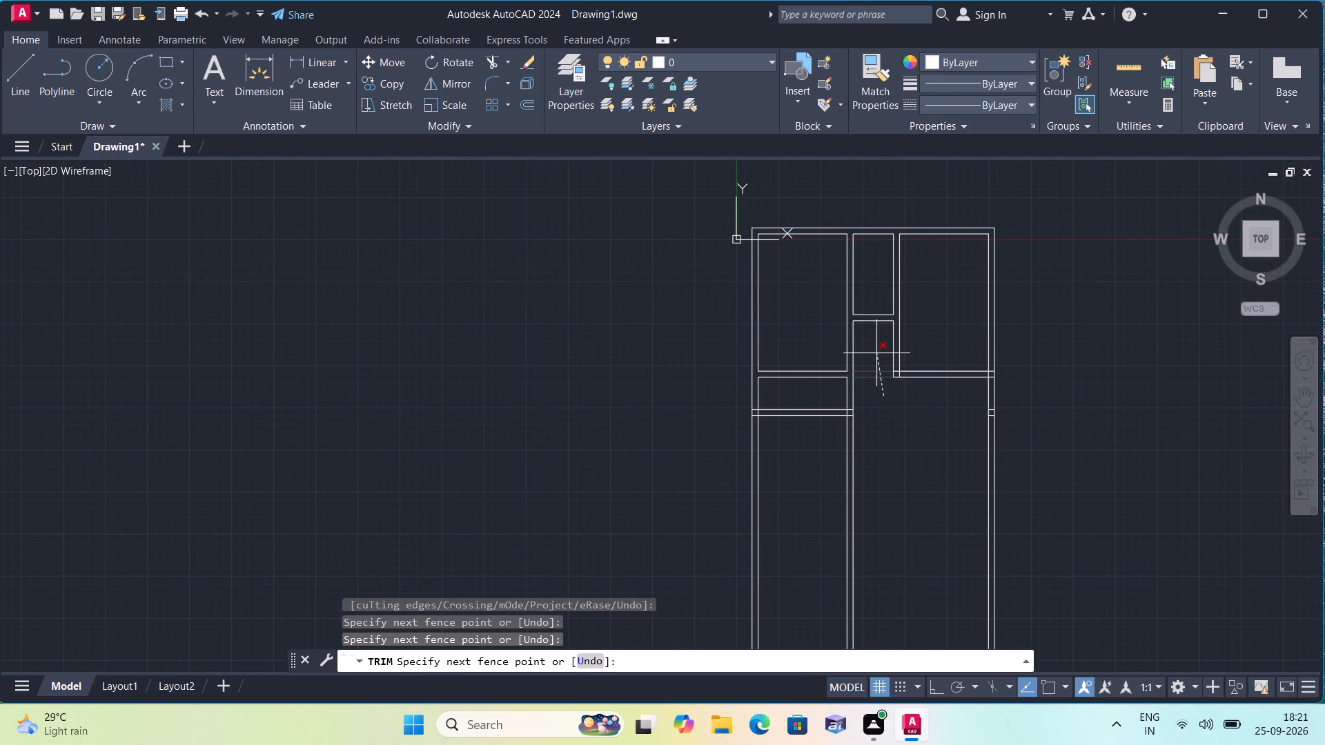
click(876, 353)
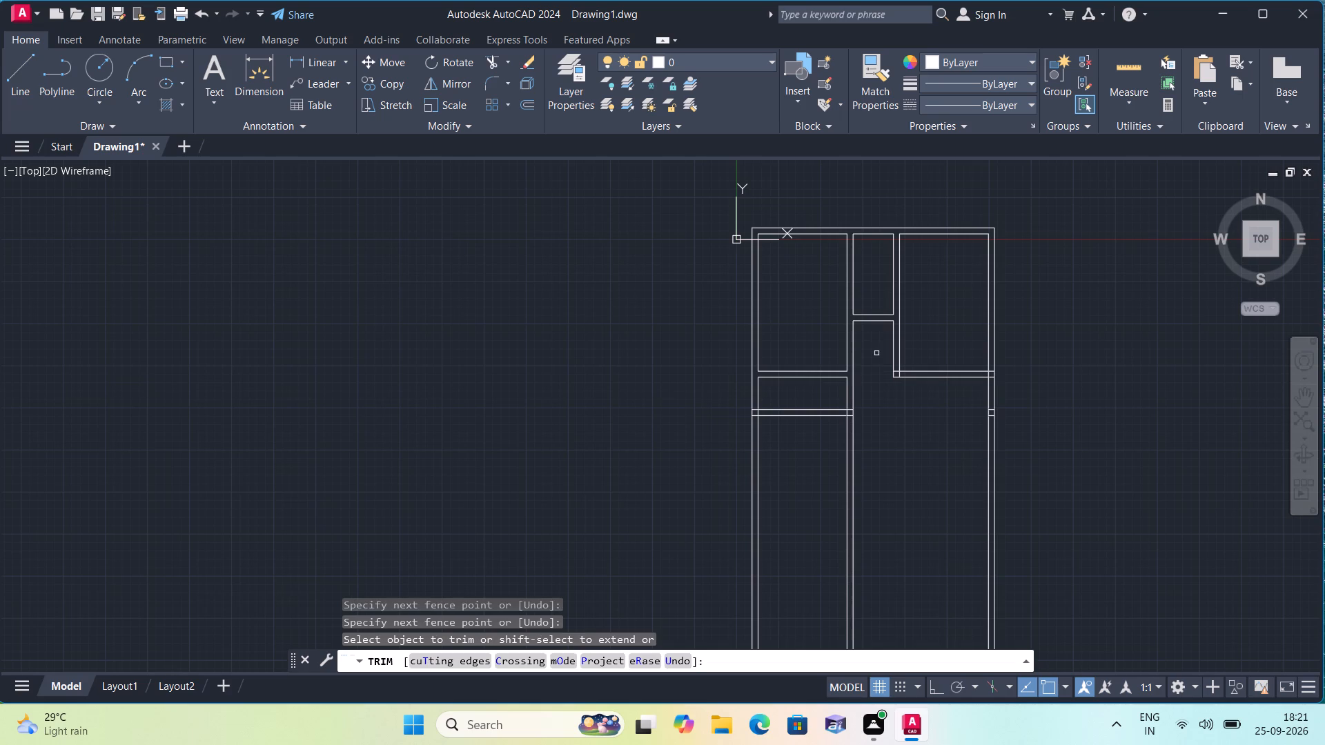
Trim the overlapping lines at the corner where the right middle vertical wall meets the second horizontal wall.
scroll(902, 368, up, 3)
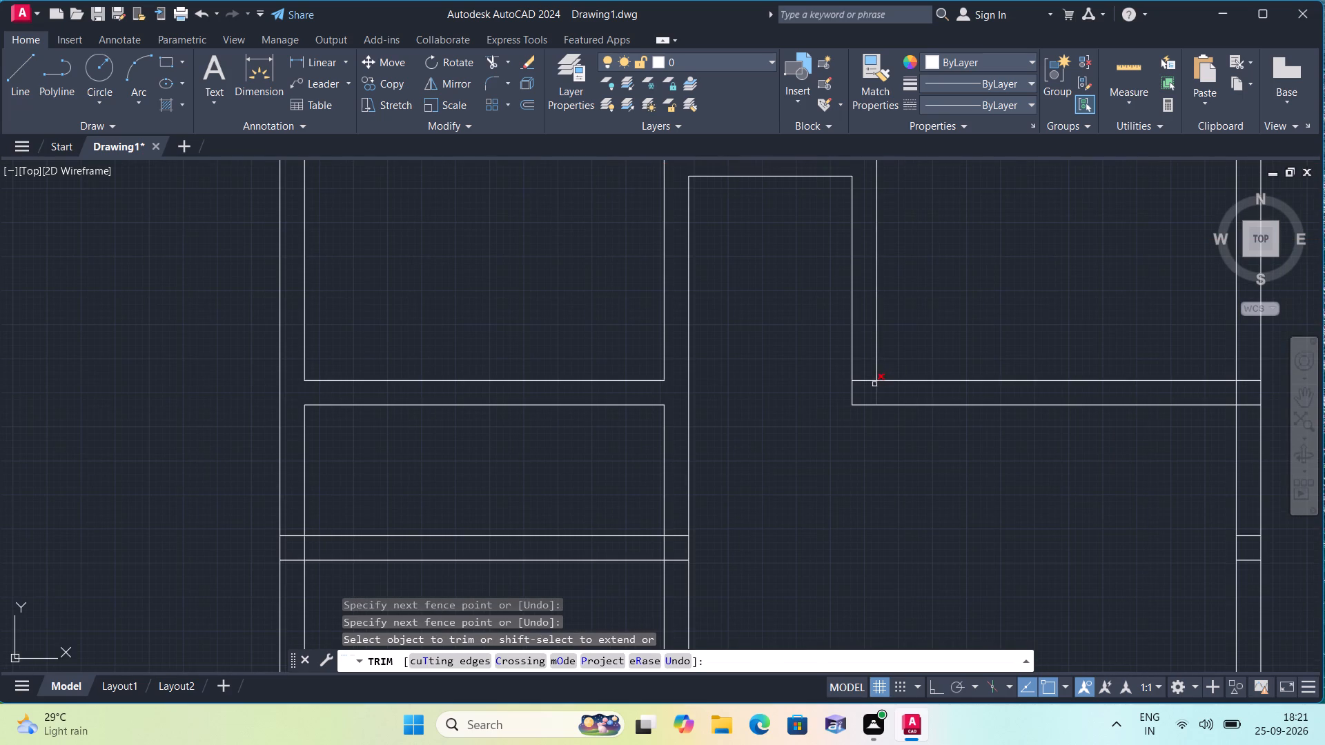
click(872, 382)
click(880, 389)
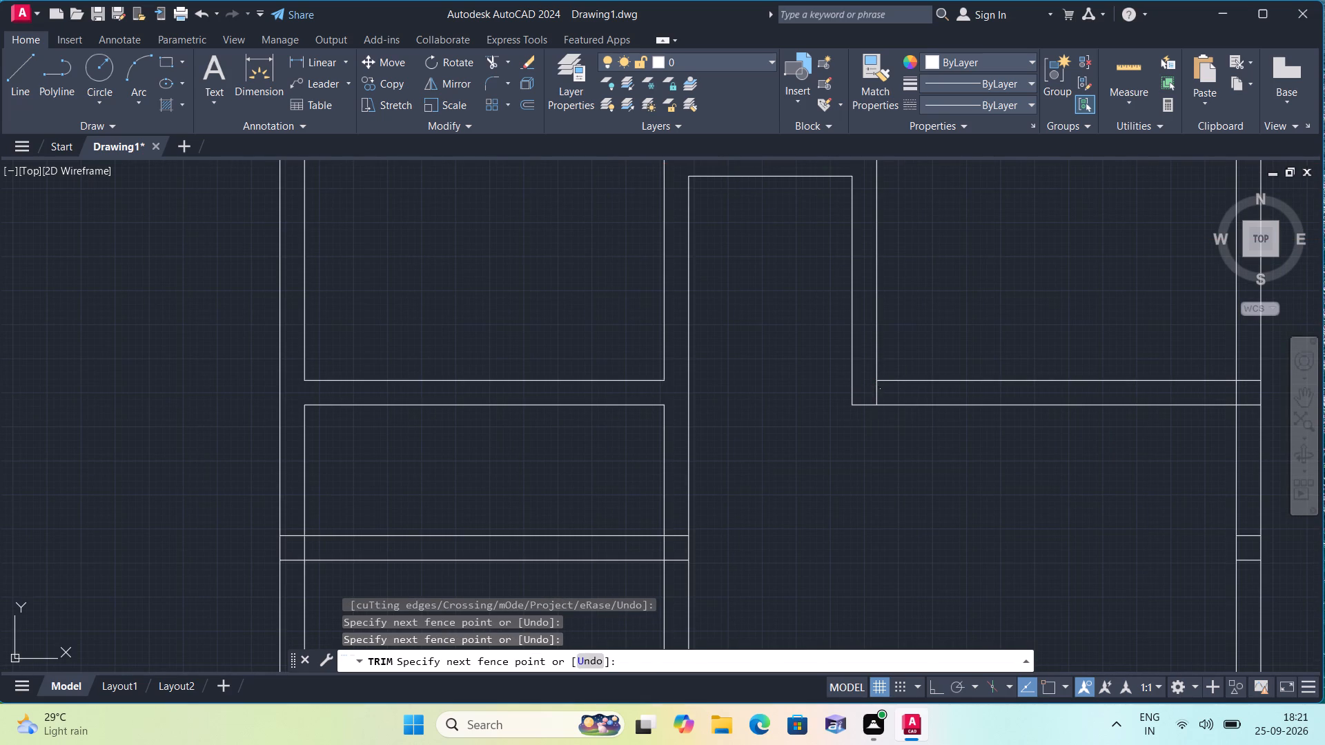
click(875, 390)
Trim the crossing lines where the second horizontal wall joins the right outer wall, opening the junction.
scroll(867, 390, down, 1)
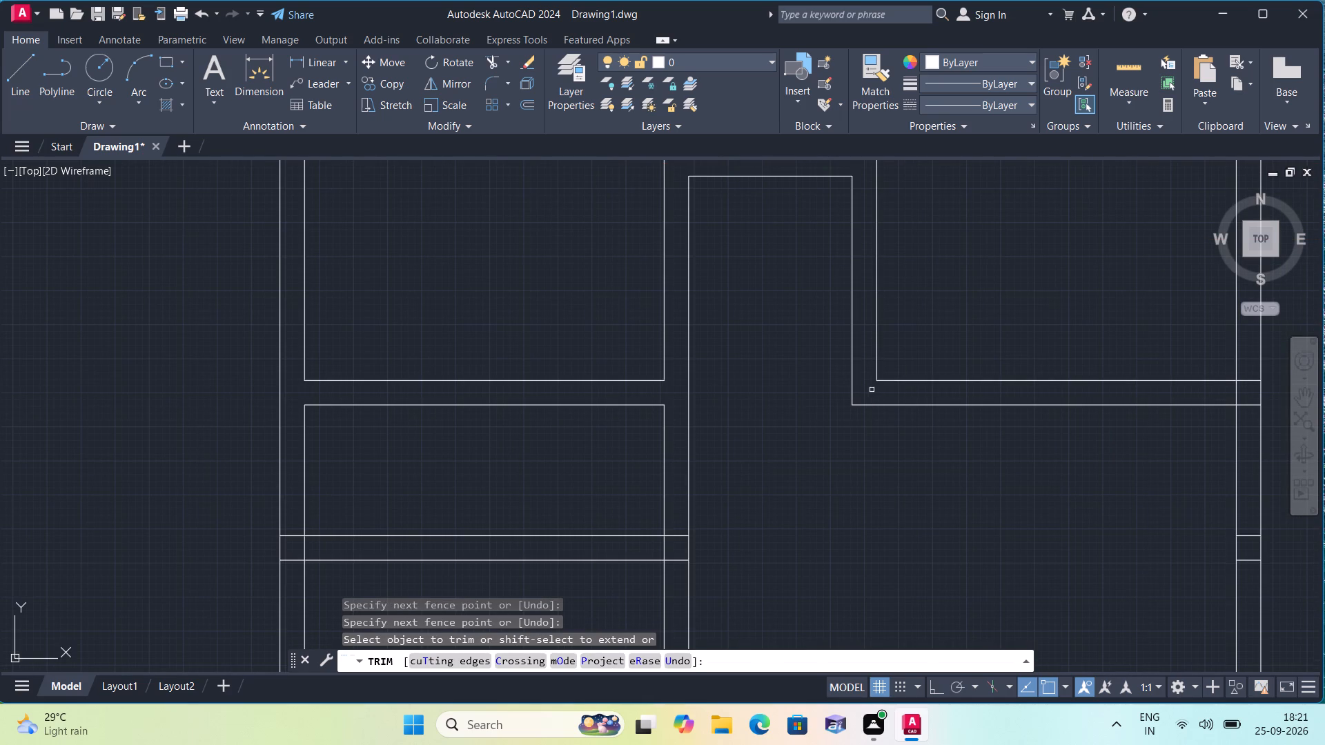
scroll(1086, 393, up, 2)
click(1107, 399)
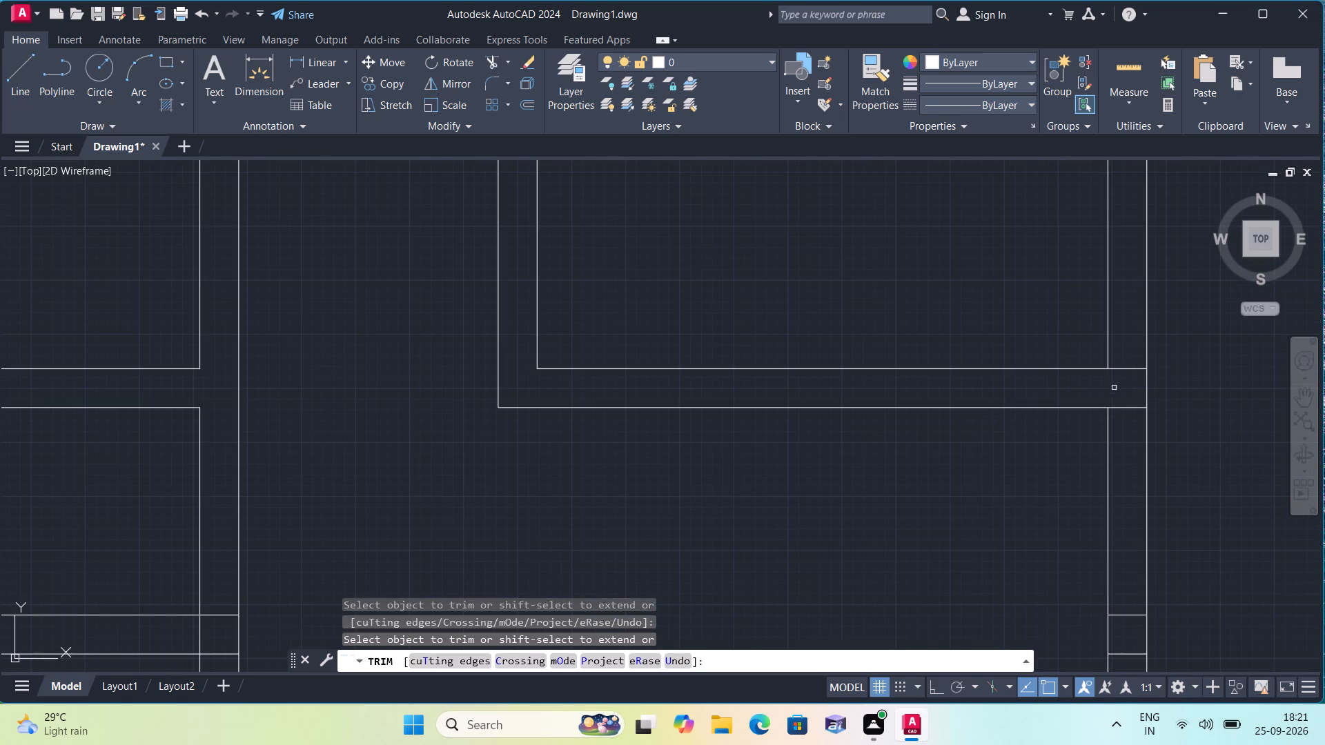
click(1123, 371)
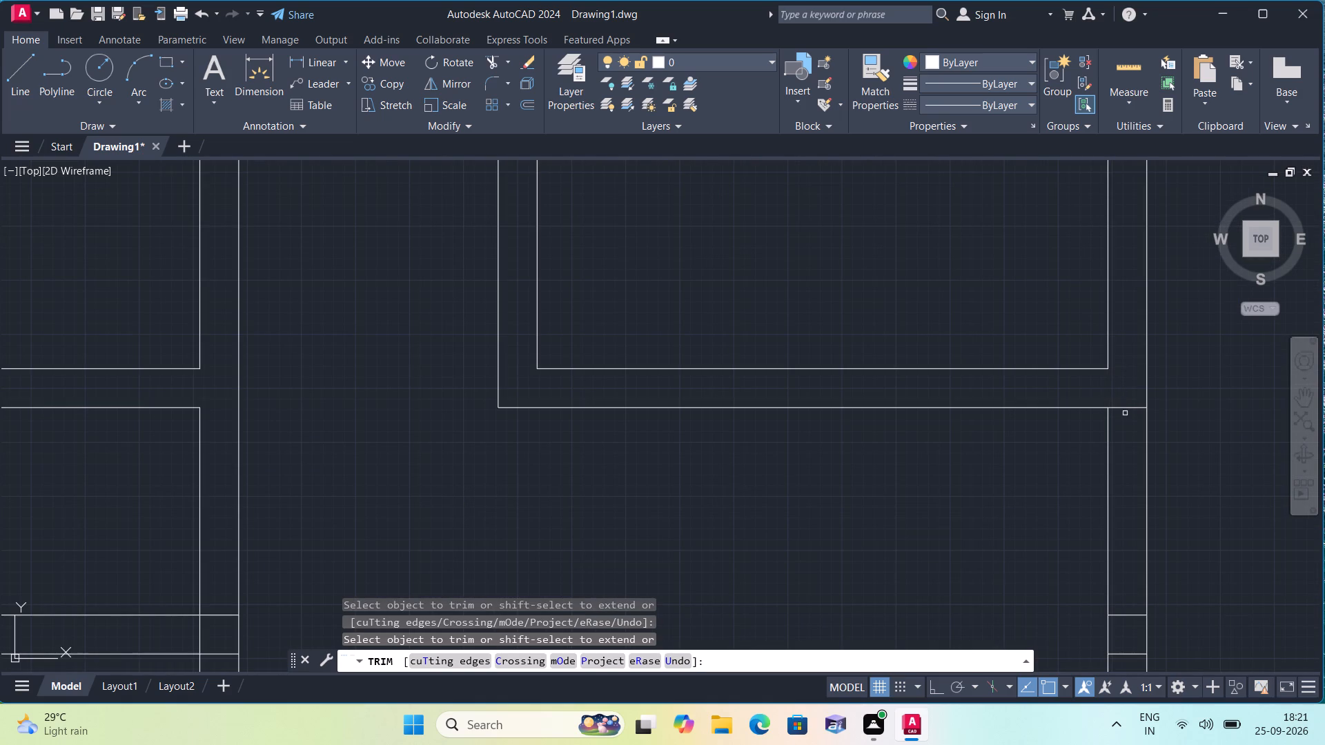
click(1124, 404)
click(1126, 417)
Trim the third horizontal wall's two leftover stubs out of the right outer wall.
scroll(1126, 417, down, 1)
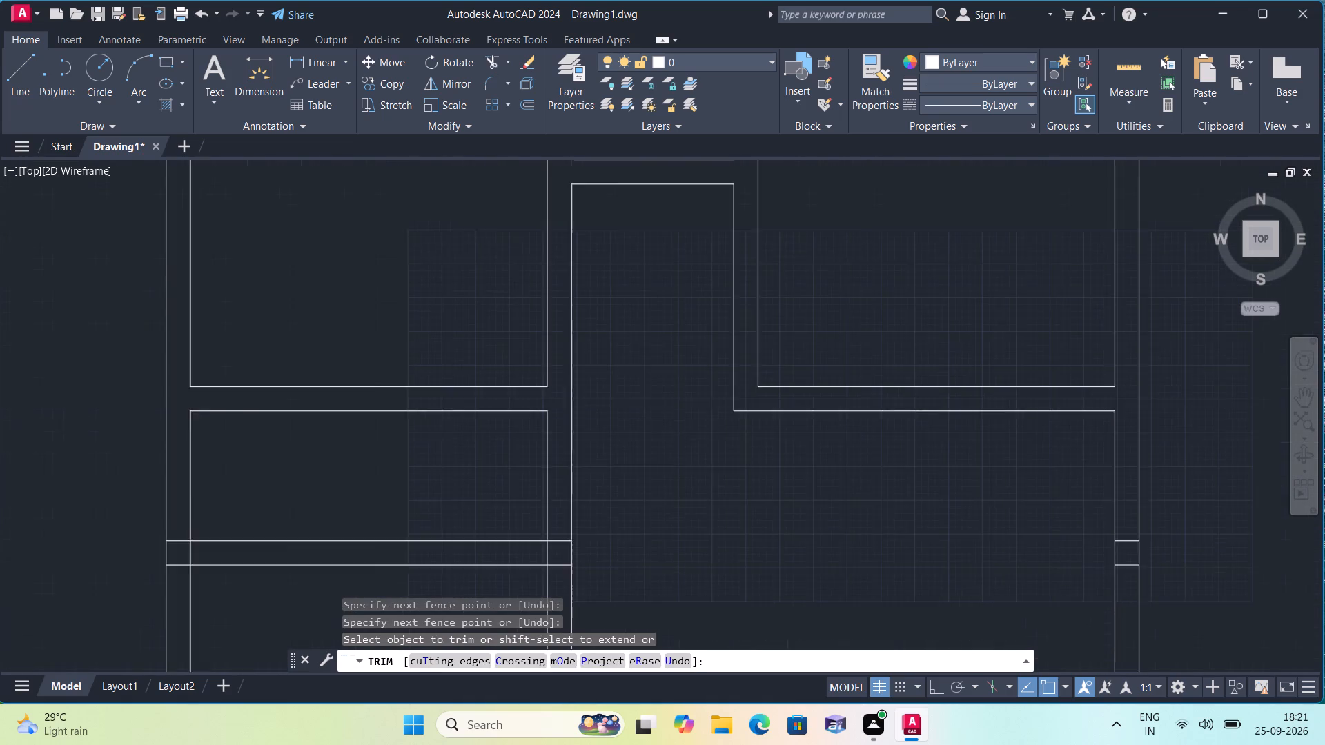
scroll(1126, 417, down, 1)
middle_drag(1161, 411, 1056, 264)
scroll(1157, 408, down, 1)
scroll(1050, 299, up, 2)
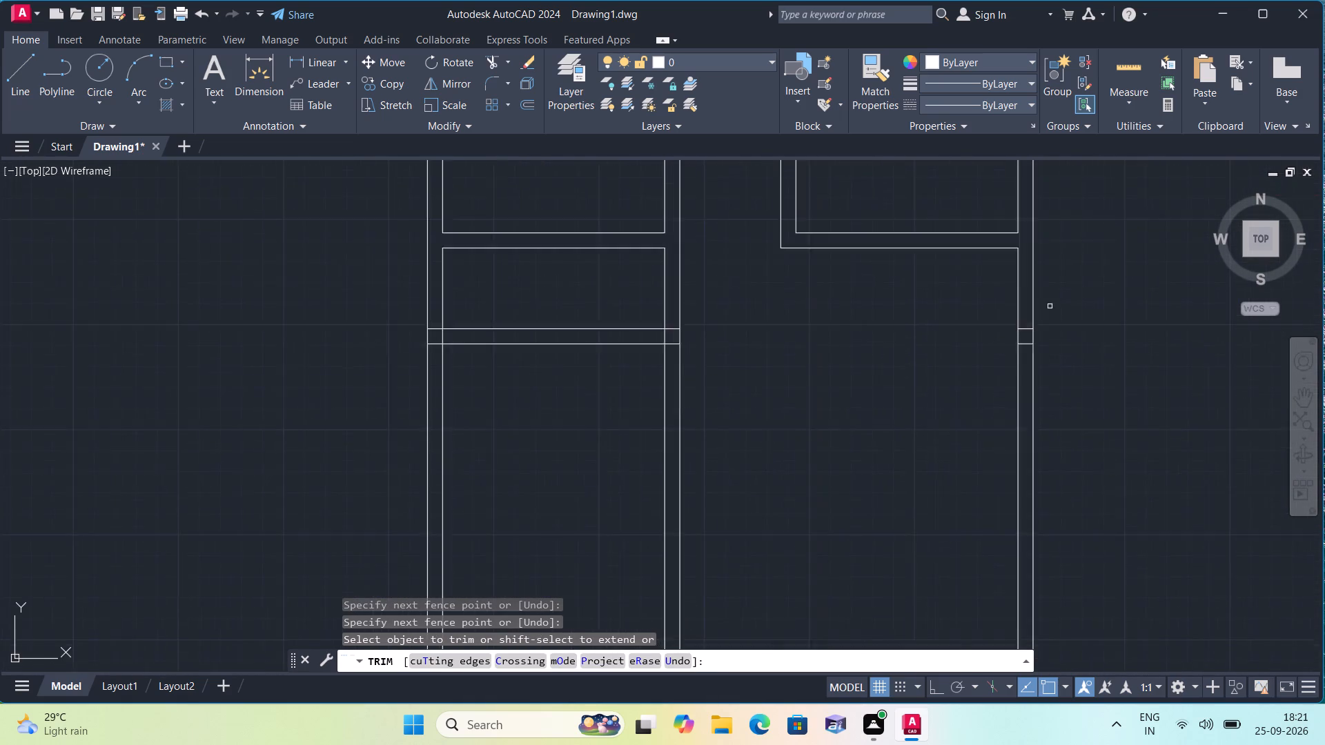
scroll(1049, 311, up, 1)
scroll(1010, 381, up, 2)
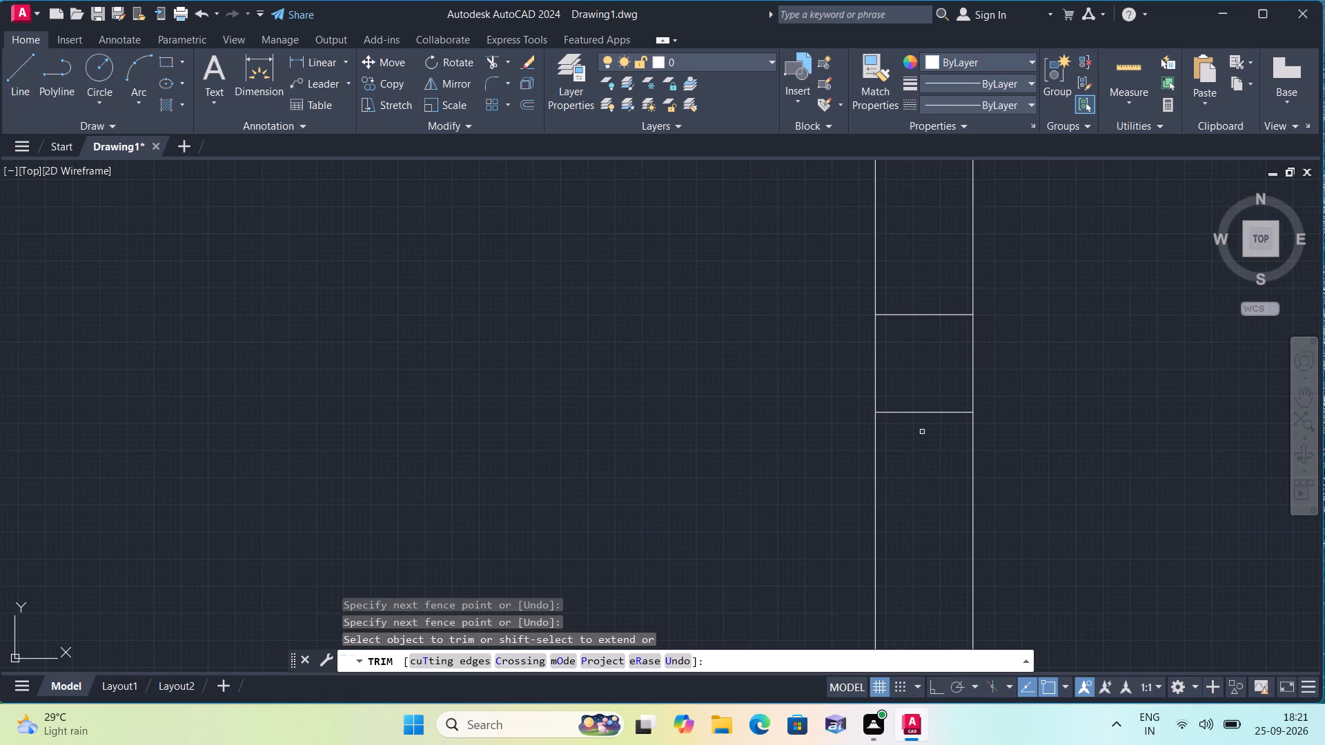
click(922, 432)
click(911, 290)
Trim the crossing lines where the third horizontal wall joins the left outer wall, opening the junction.
scroll(911, 290, down, 2)
scroll(656, 332, down, 2)
middle_drag(487, 386, 638, 359)
scroll(513, 385, down, 1)
scroll(638, 360, up, 1)
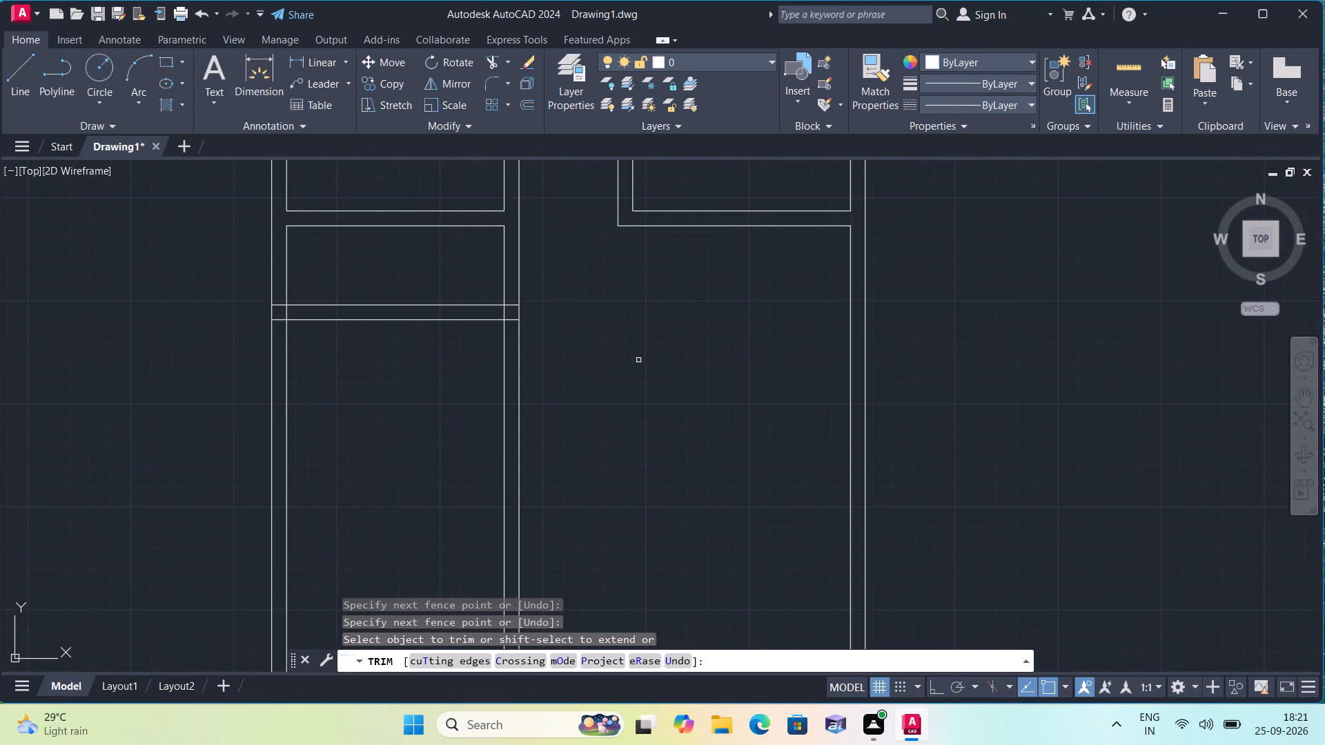
middle_drag(560, 350, 808, 474)
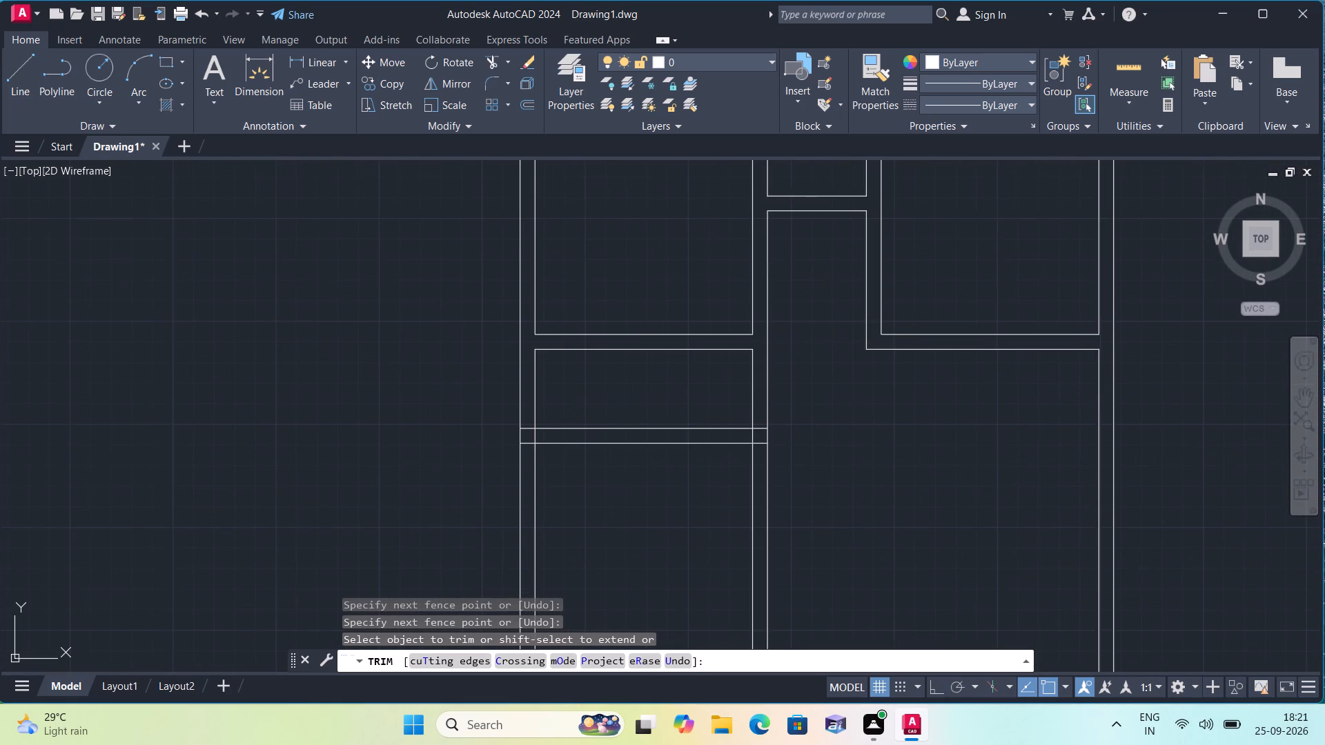
scroll(808, 474, down, 1)
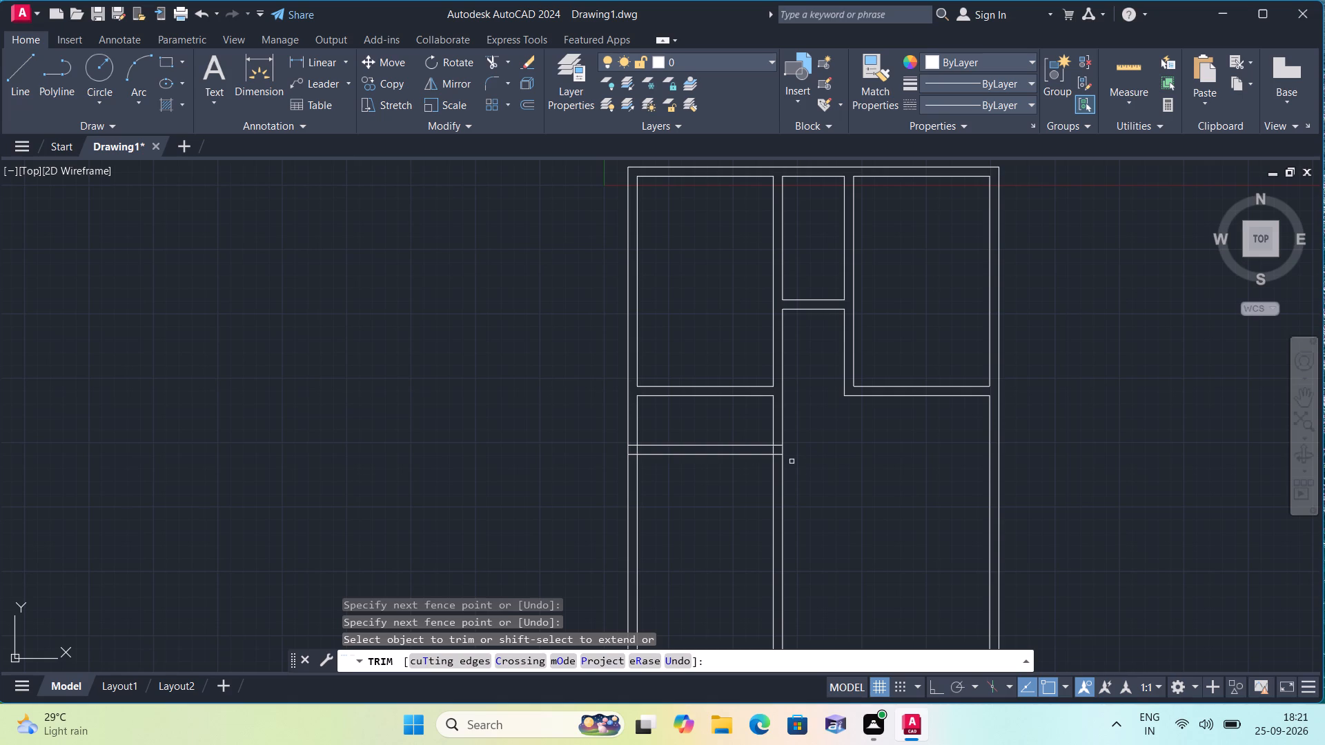
scroll(692, 450, up, 4)
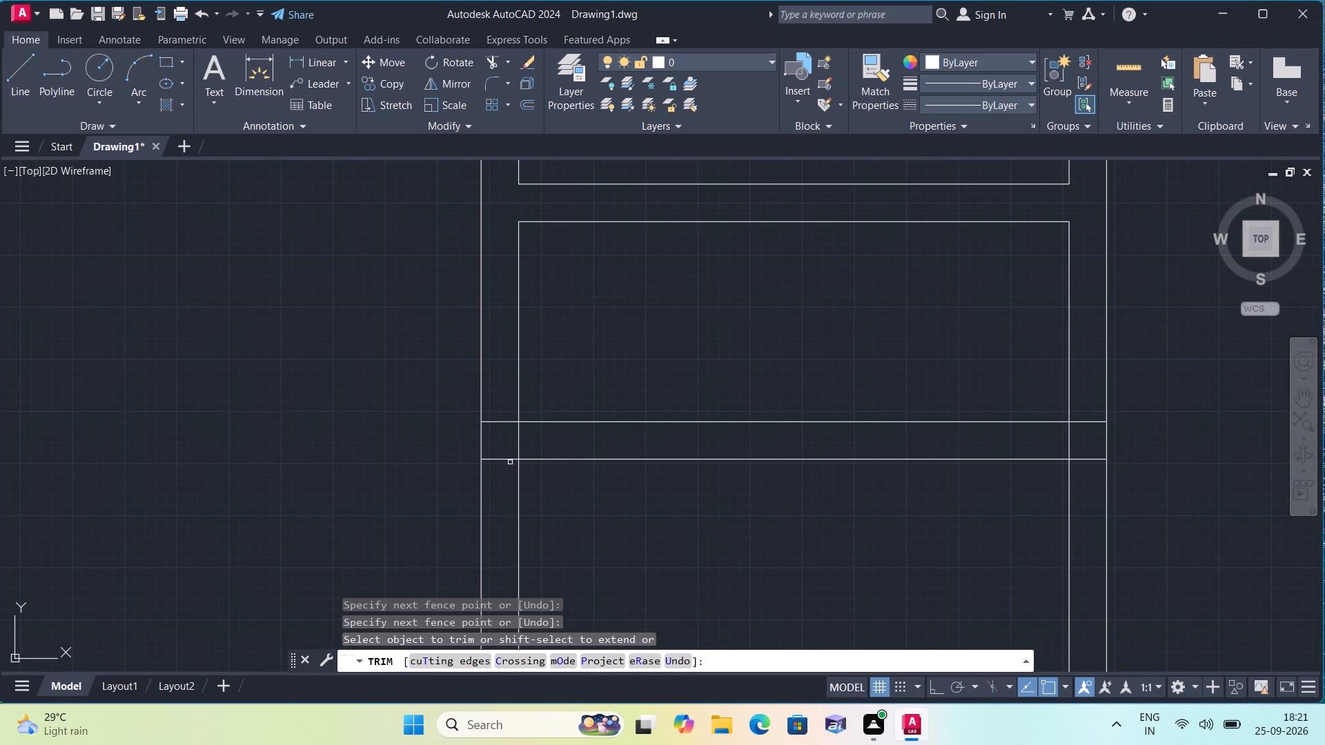
click(510, 462)
click(507, 408)
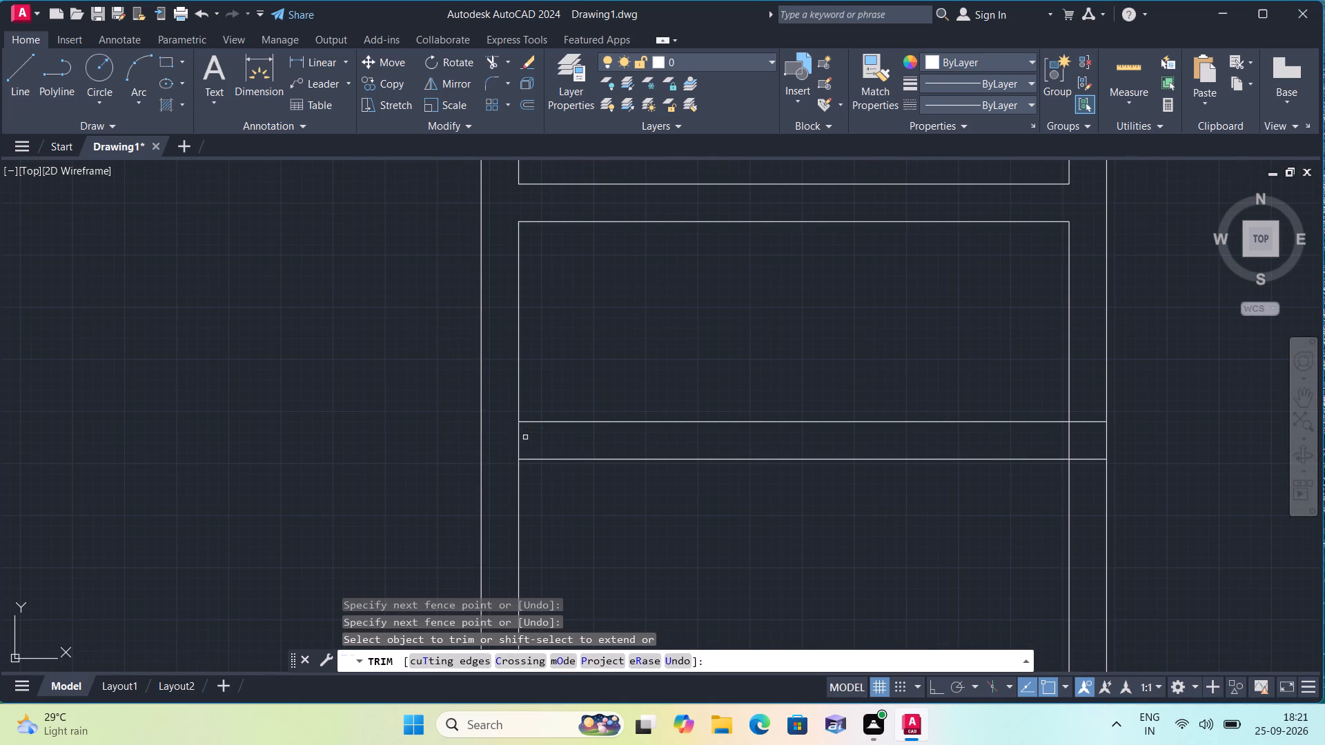
click(525, 437)
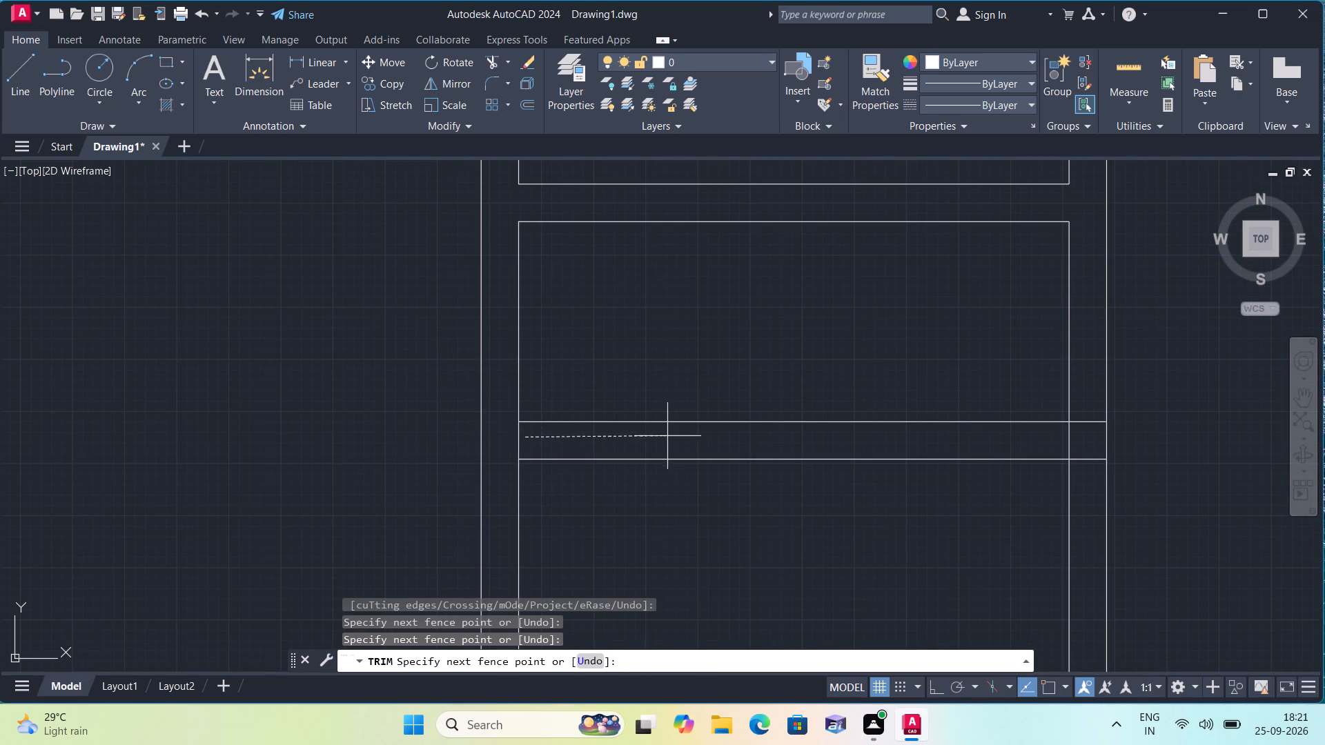
click(495, 442)
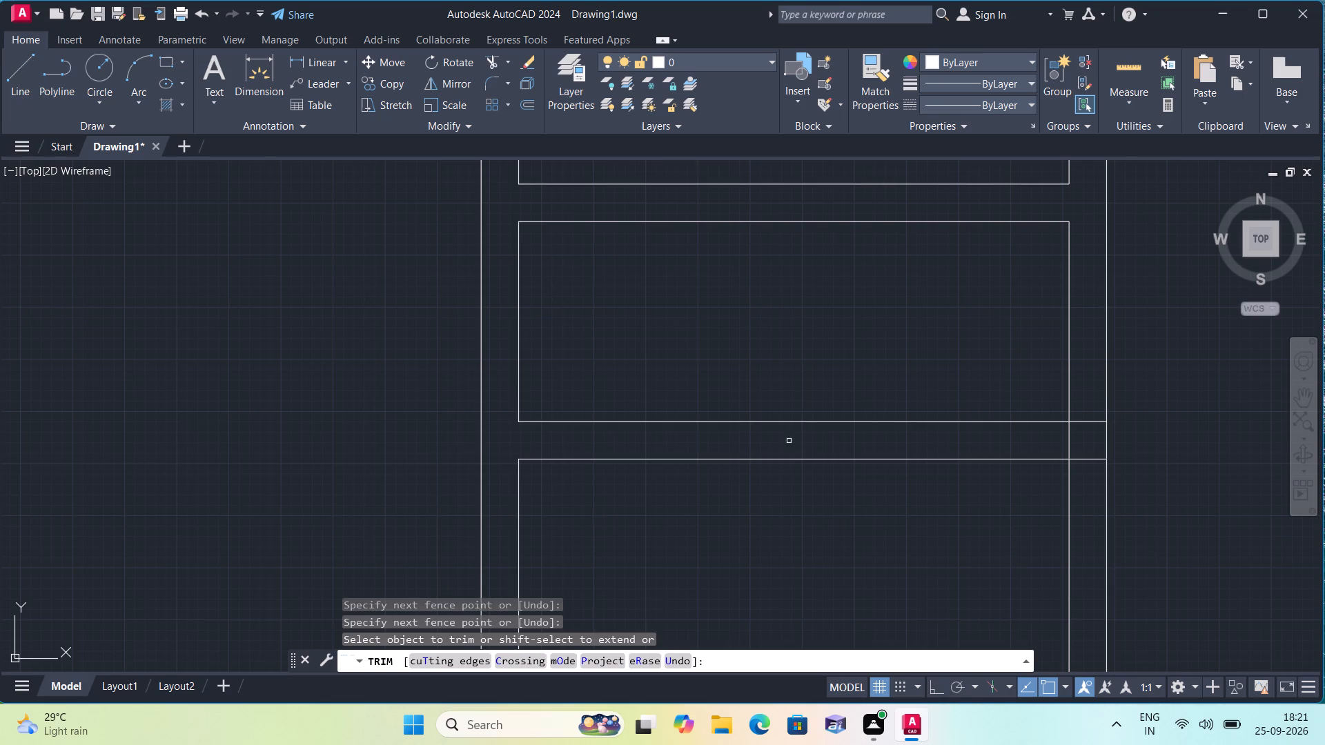
Trim the crossing lines where the third horizontal wall joins the left middle vertical wall, and finish trimming.
click(1070, 434)
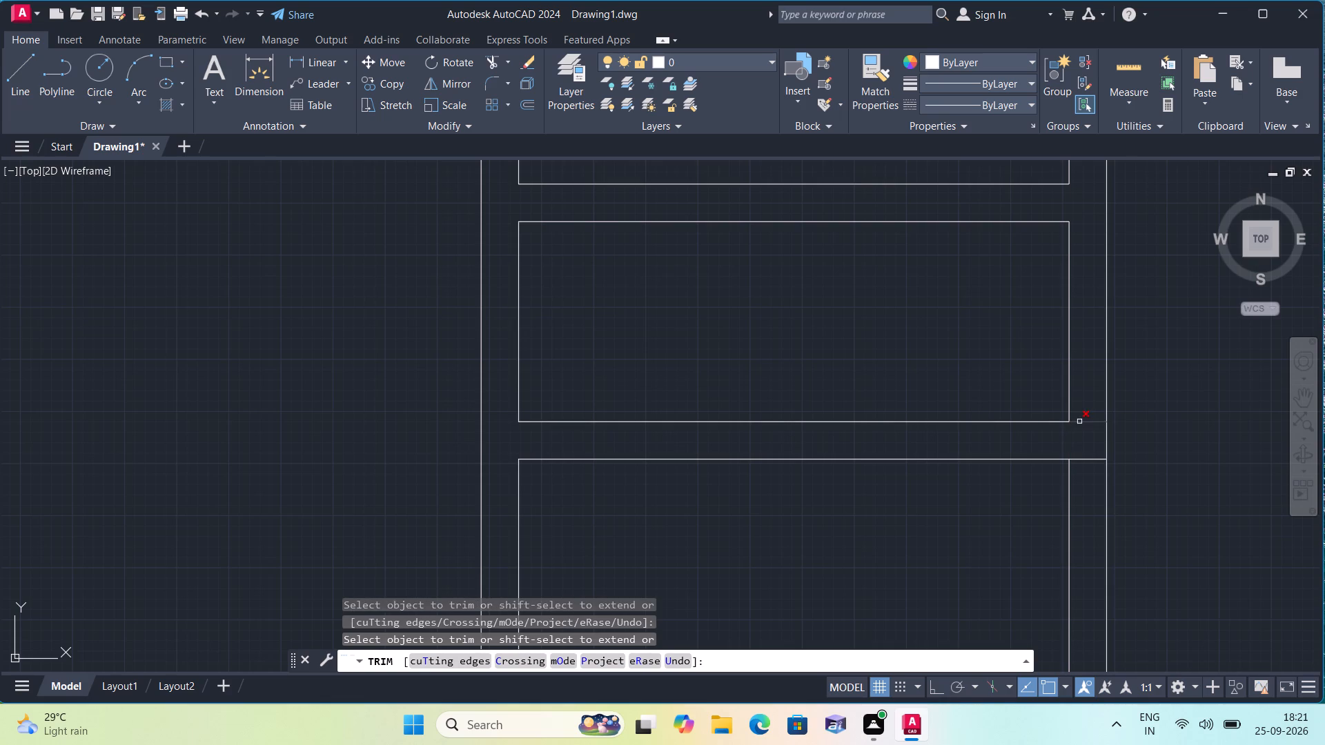
click(1080, 420)
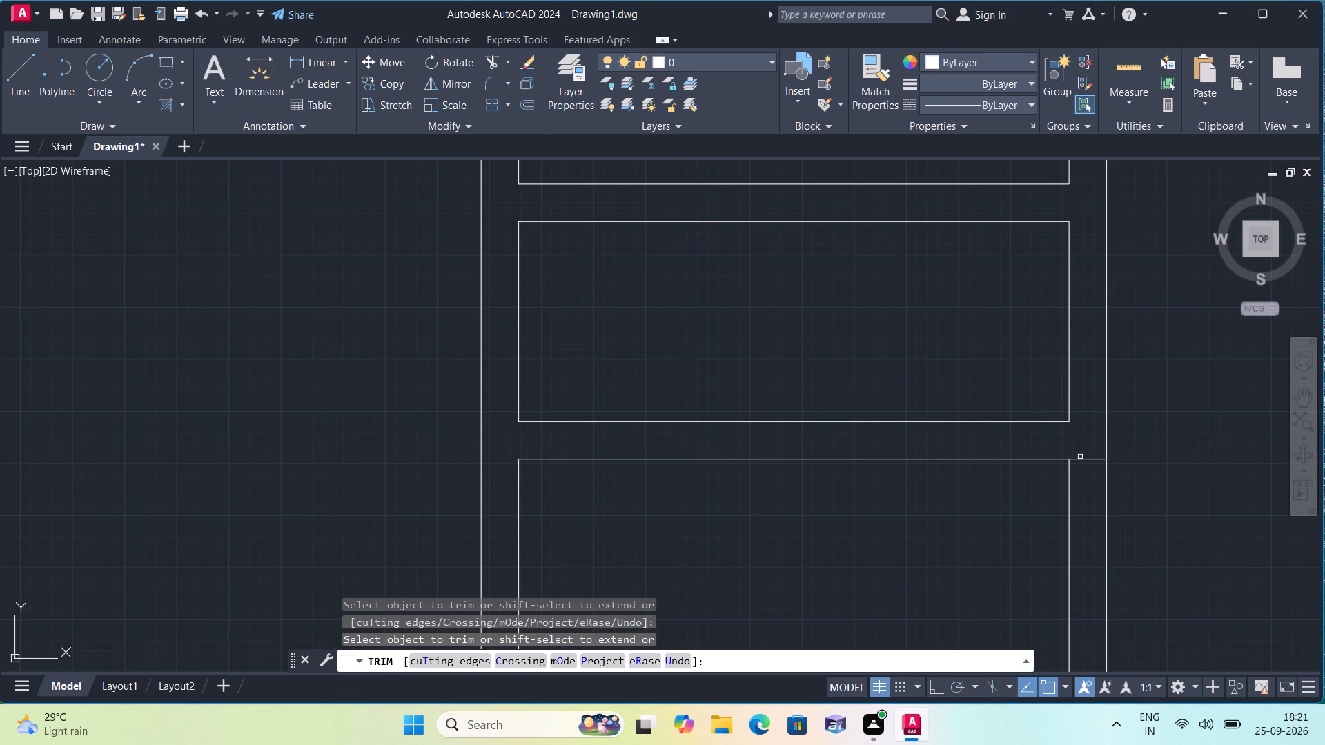
click(1080, 459)
scroll(1079, 450, down, 2)
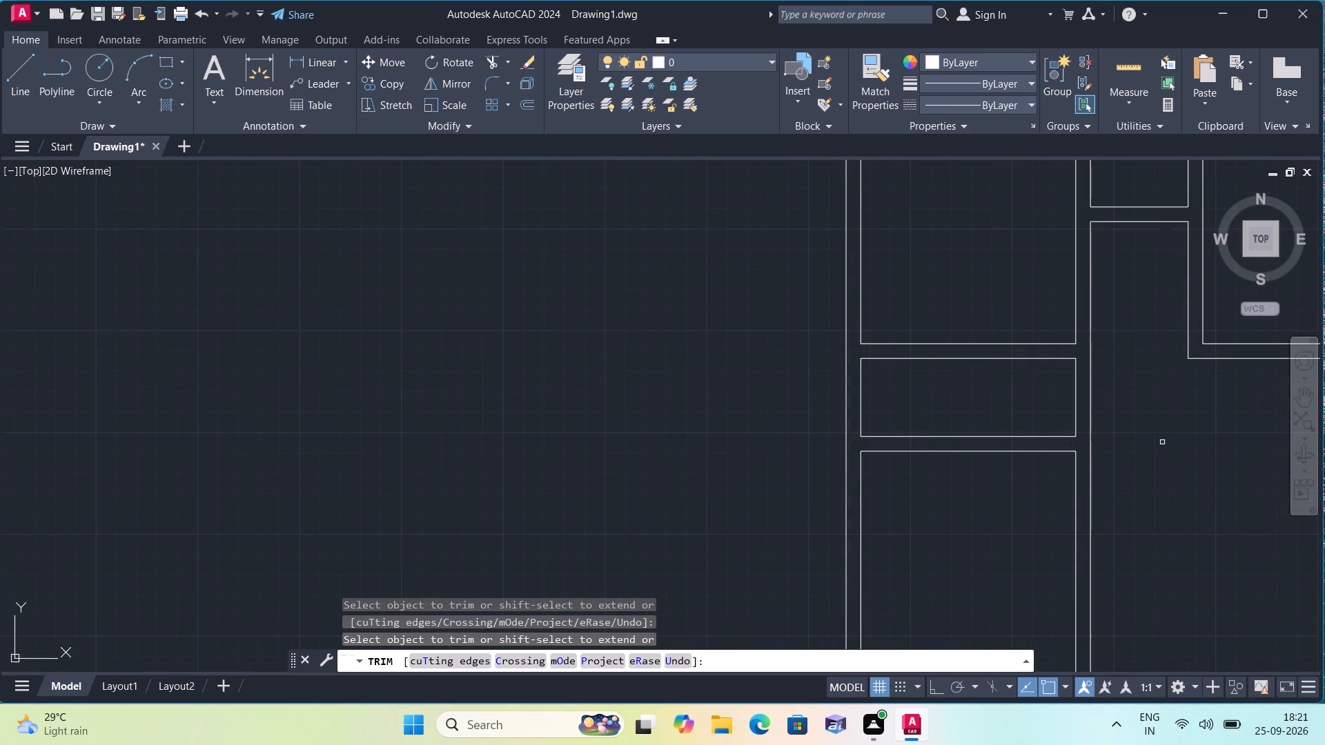
key(space)
Offset the lower line of the left-hand strip's third horizontal wall 8' downward.
text(offset)
key(space)
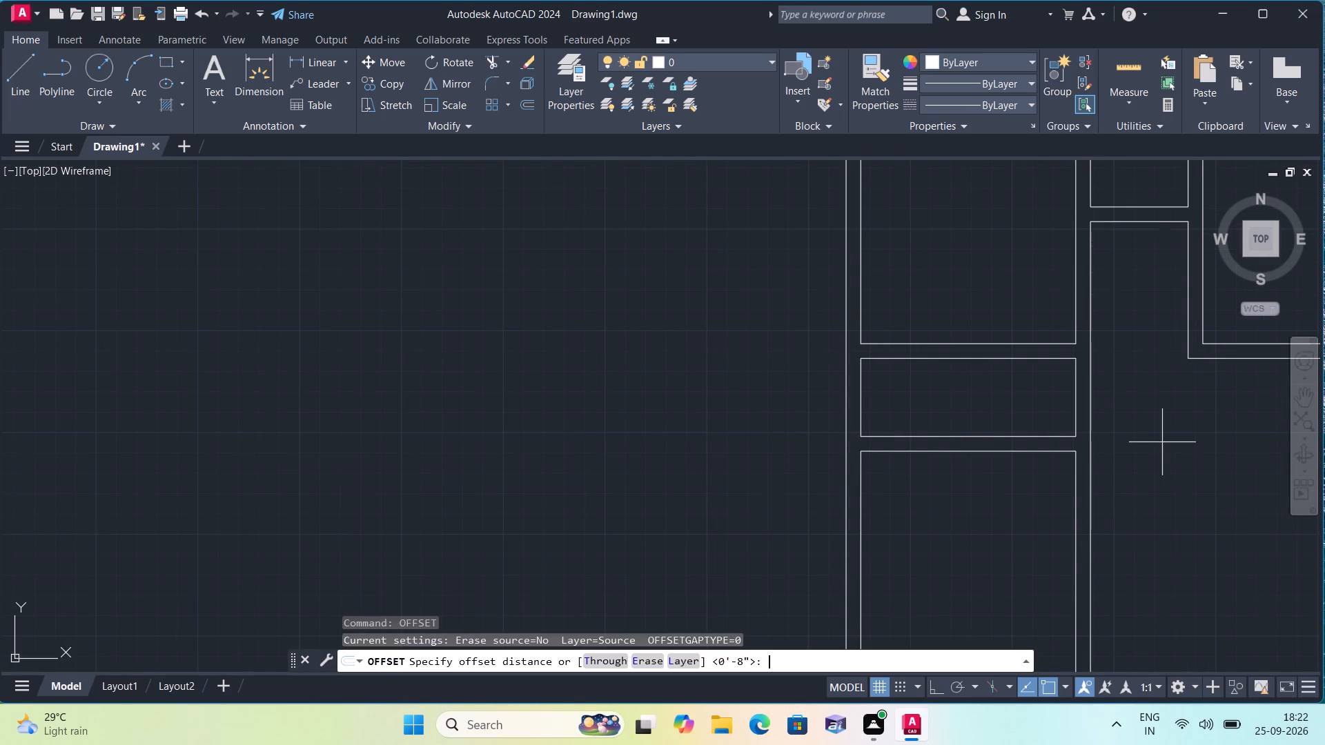
text(8')
key(space)
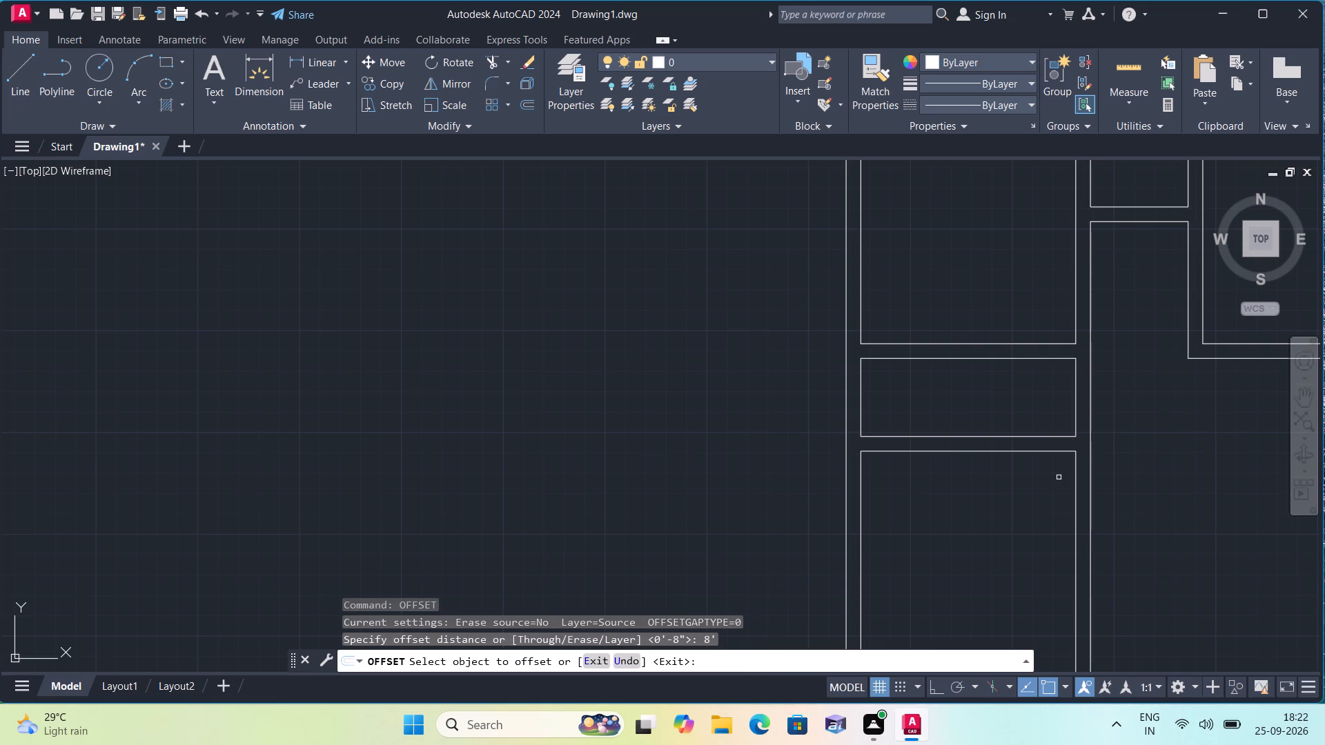
click(1056, 450)
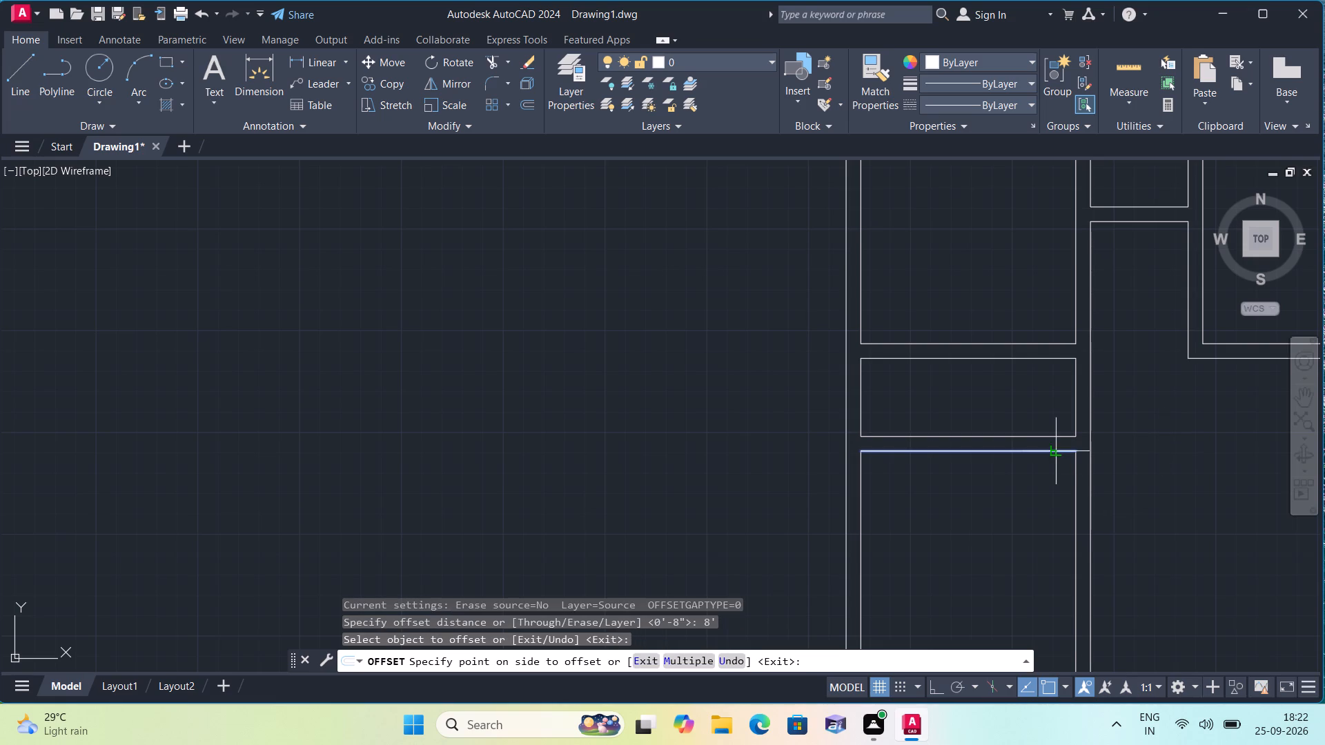
click(1031, 516)
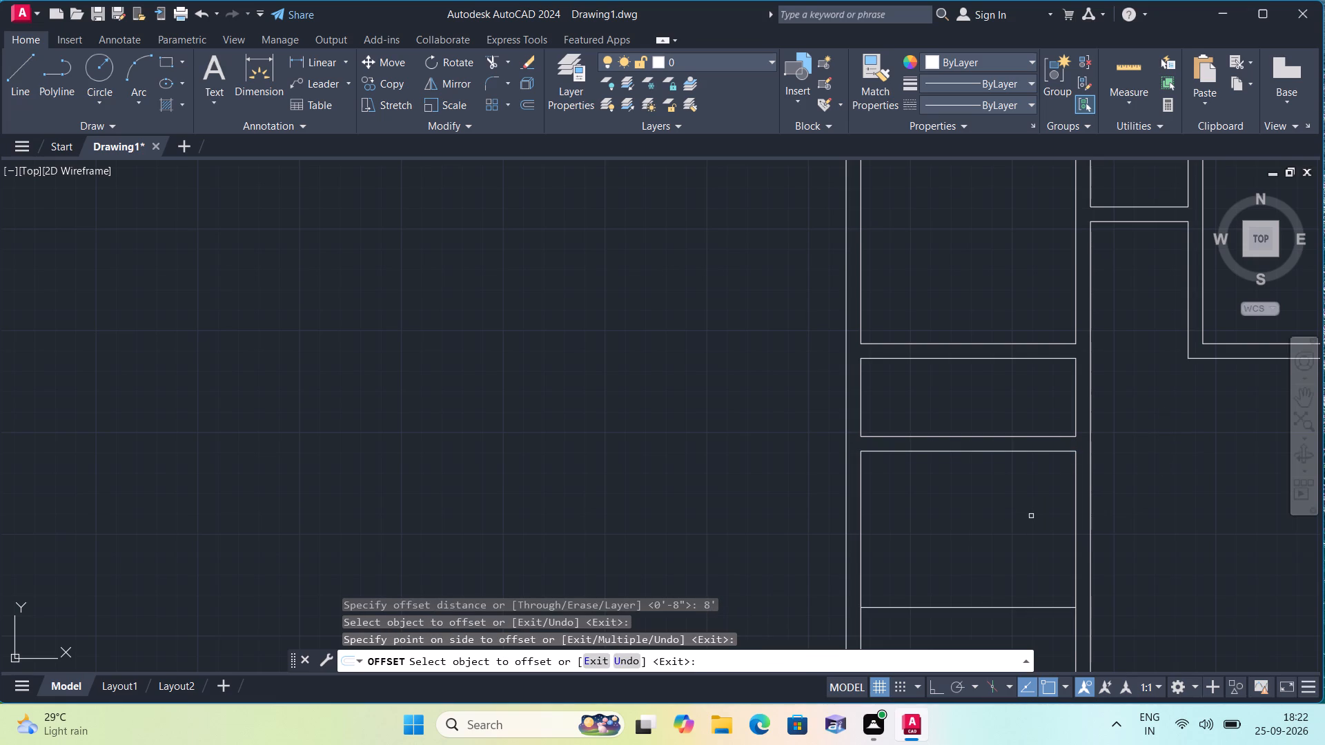
Offset the new horizontal line 9" downward to give the fourth horizontal wall its thickness.
key(space)
key(space)
text(9")
key(space)
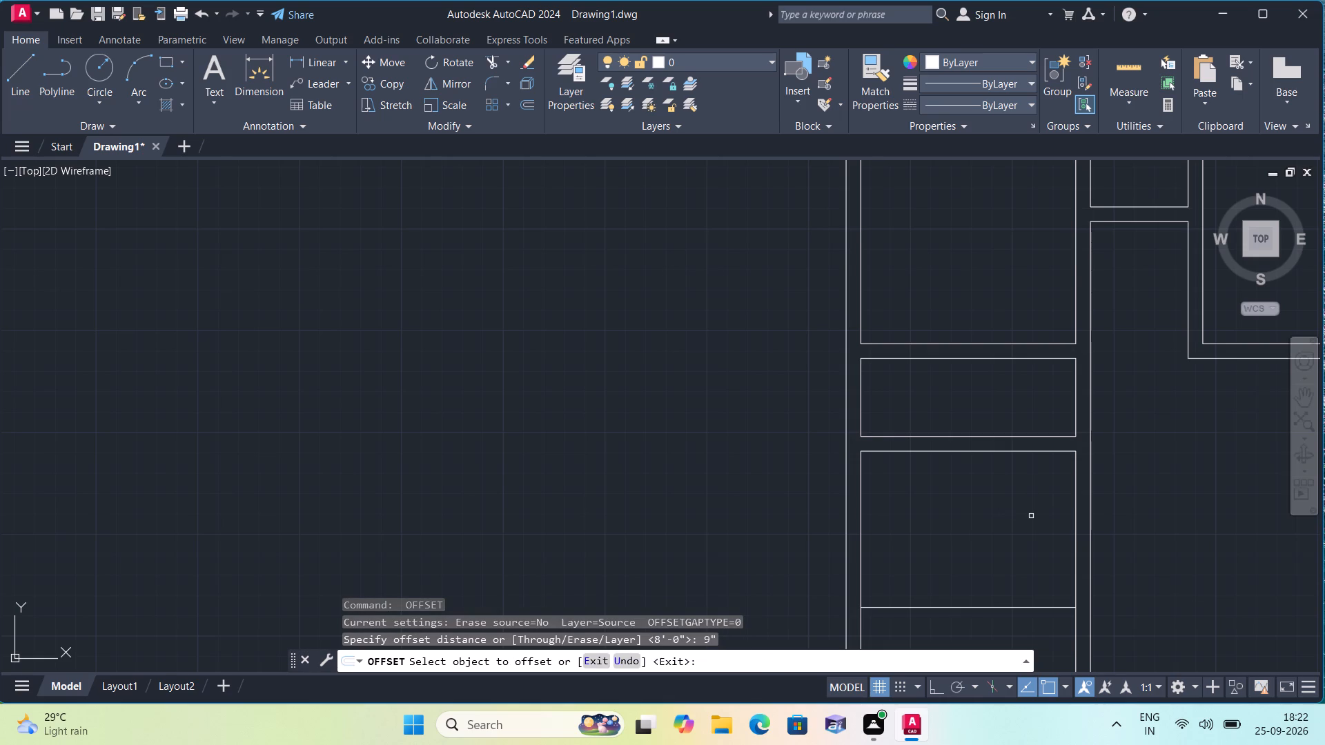
middle_drag(1019, 531, 983, 421)
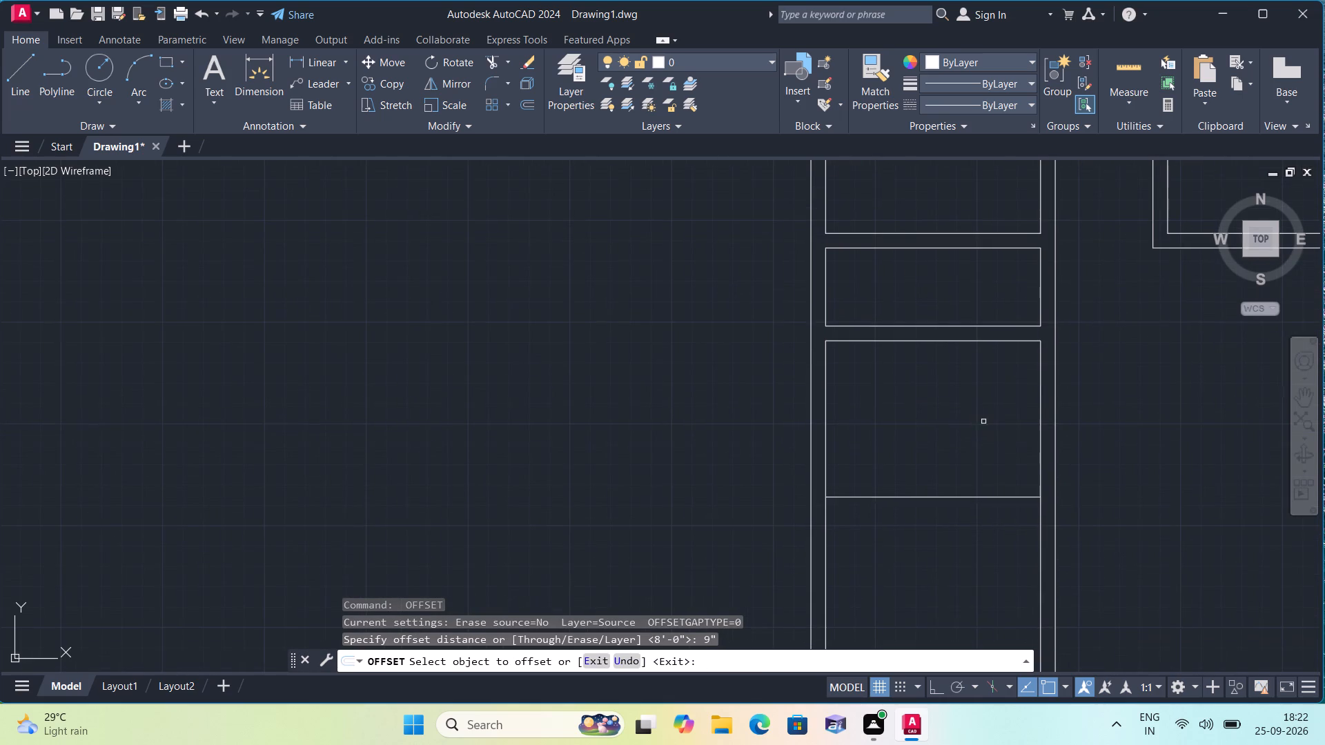
click(954, 497)
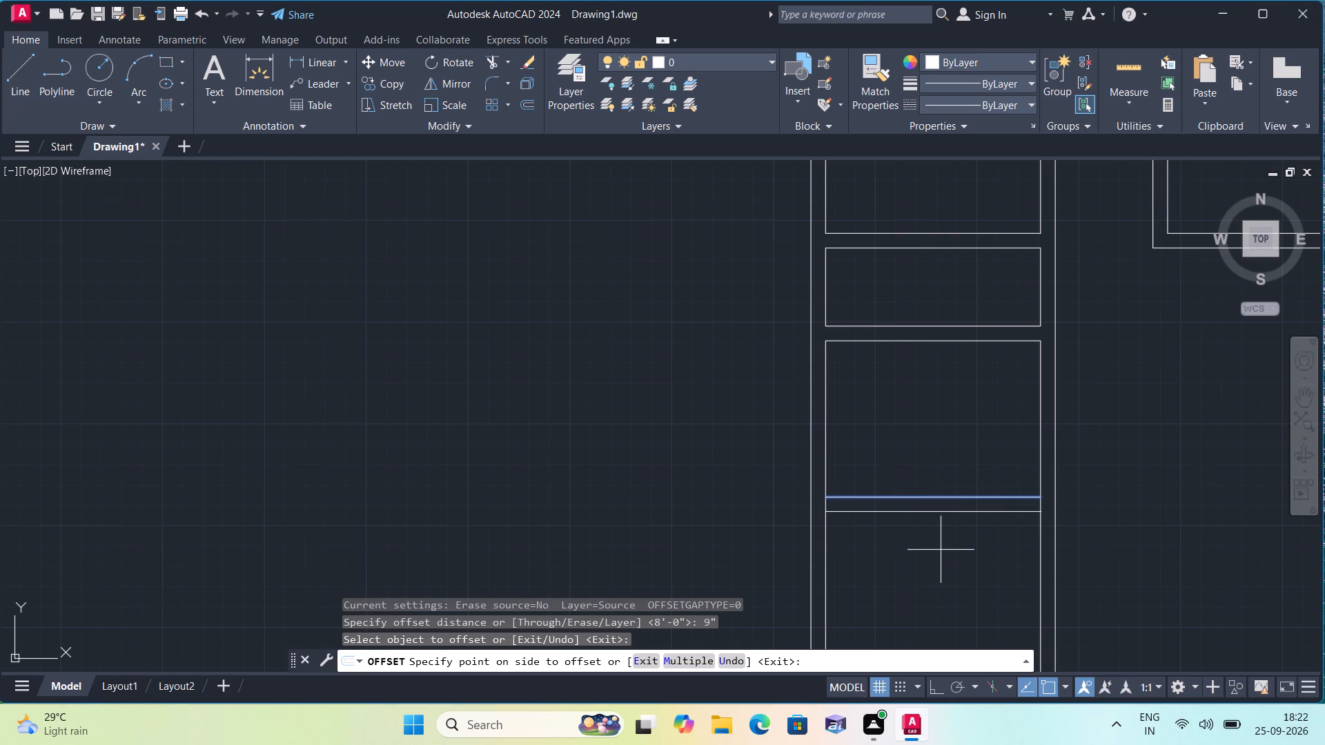
click(941, 549)
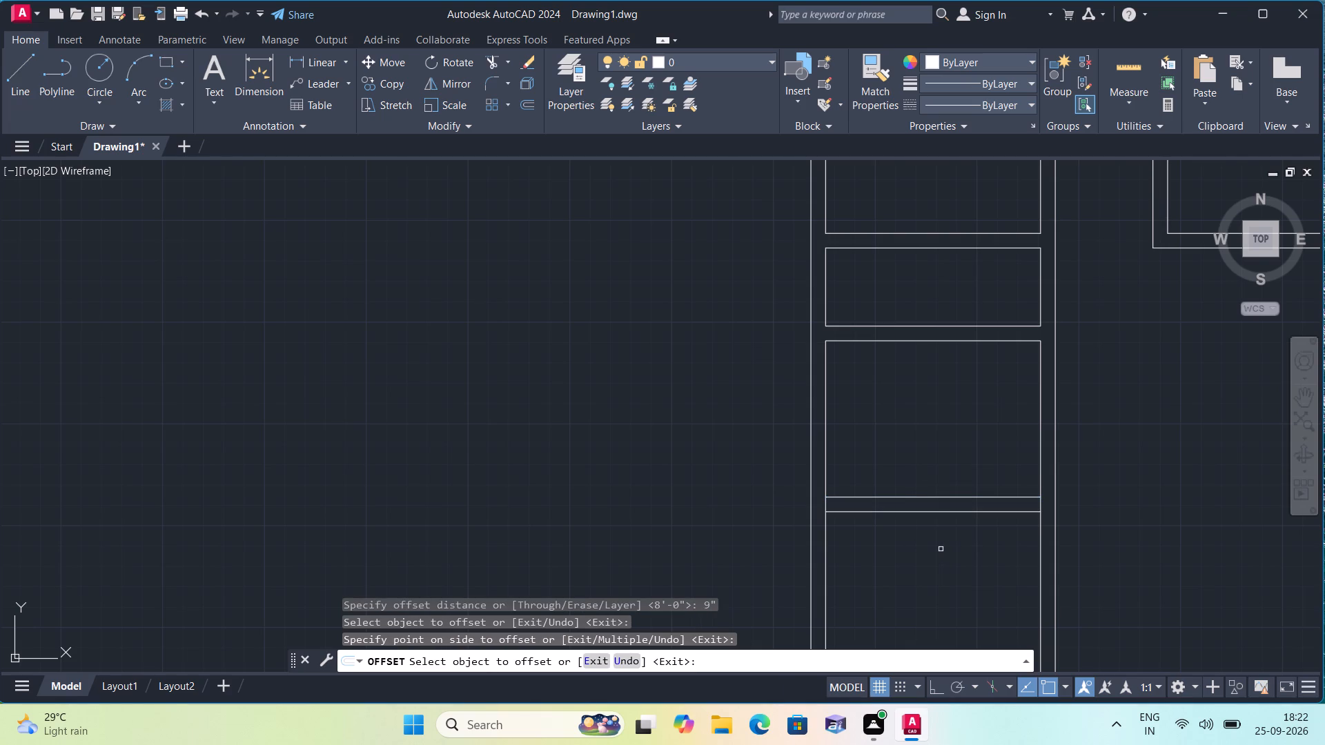
Offset the fourth horizontal wall's lower line 7'6" downward.
key(space)
key(space)
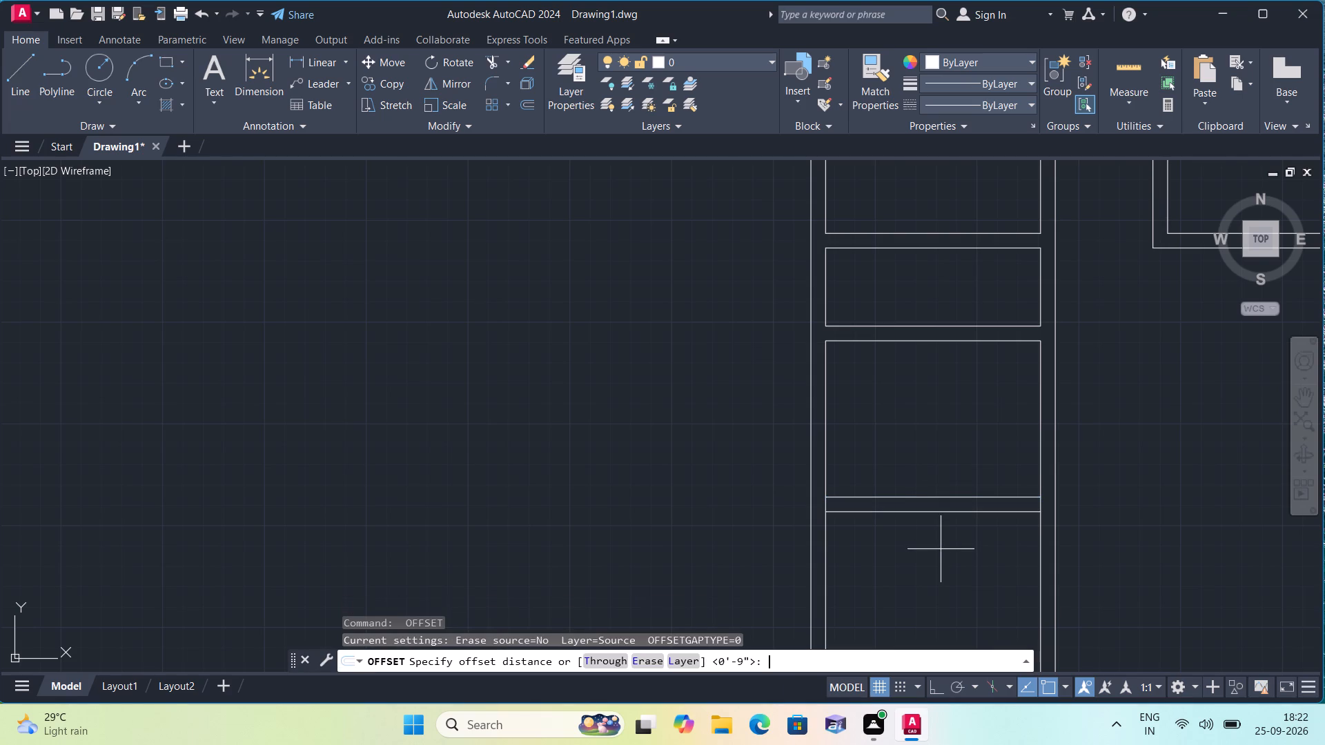
text(7')
text(6")
key(space)
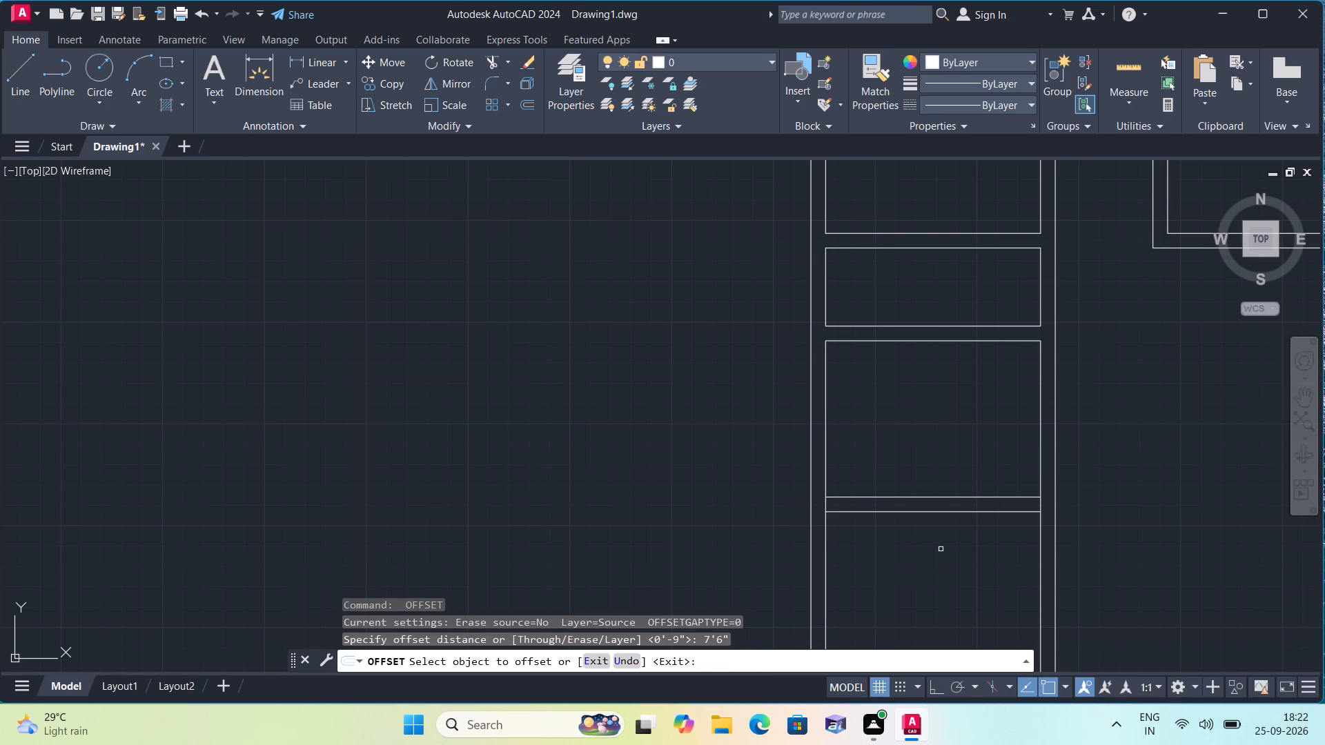
click(950, 512)
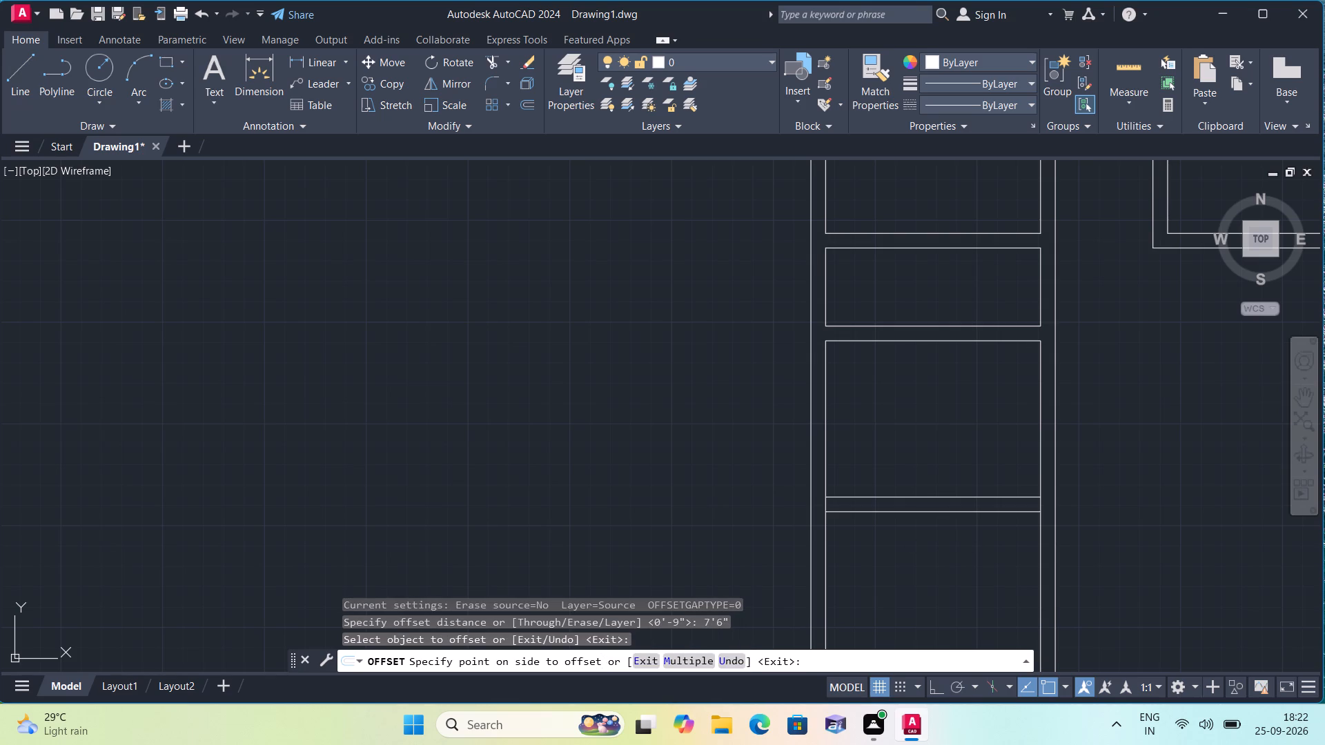
click(950, 567)
Extend the lowest horizontal line across the full plan width to the outermost lines of the left and right outer walls.
scroll(952, 568, down, 1)
middle_drag(948, 568, 888, 458)
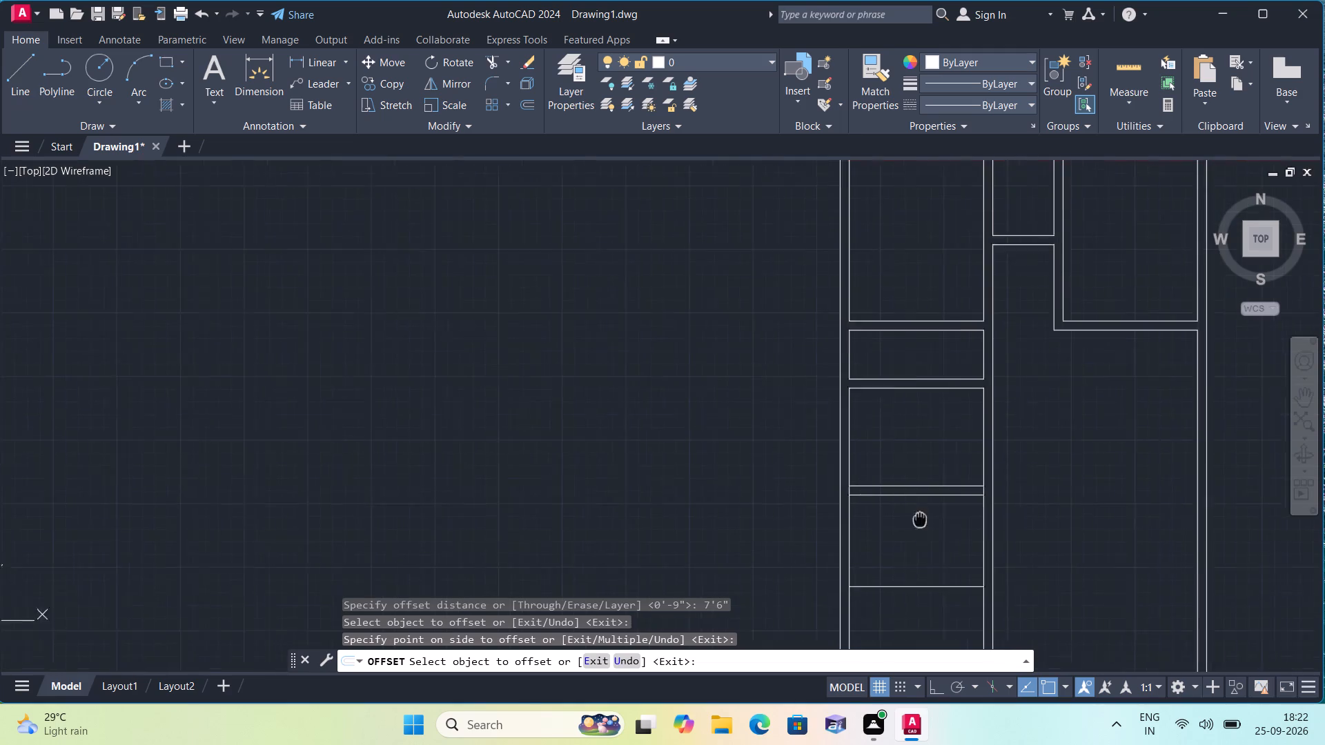
middle_drag(888, 458, 888, 457)
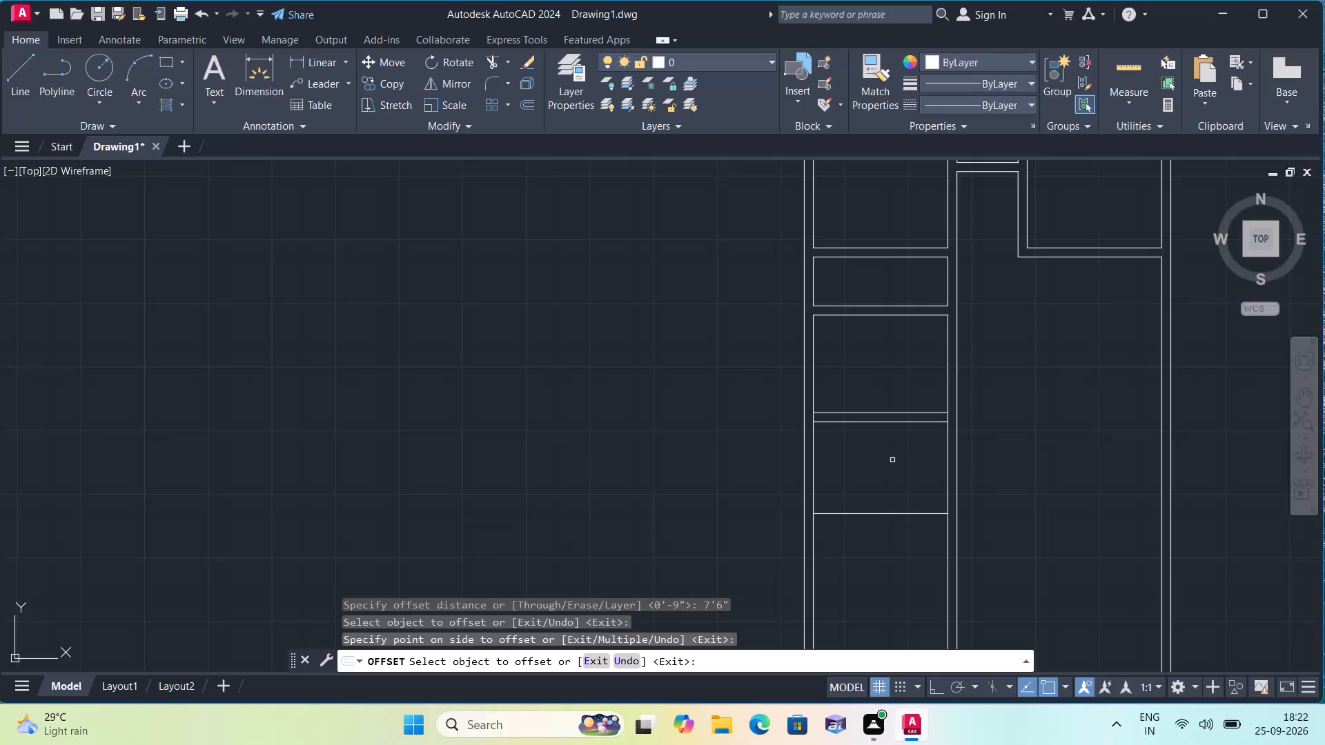
text(extend)
key(Escape)
text(extend)
key(space)
click(885, 481)
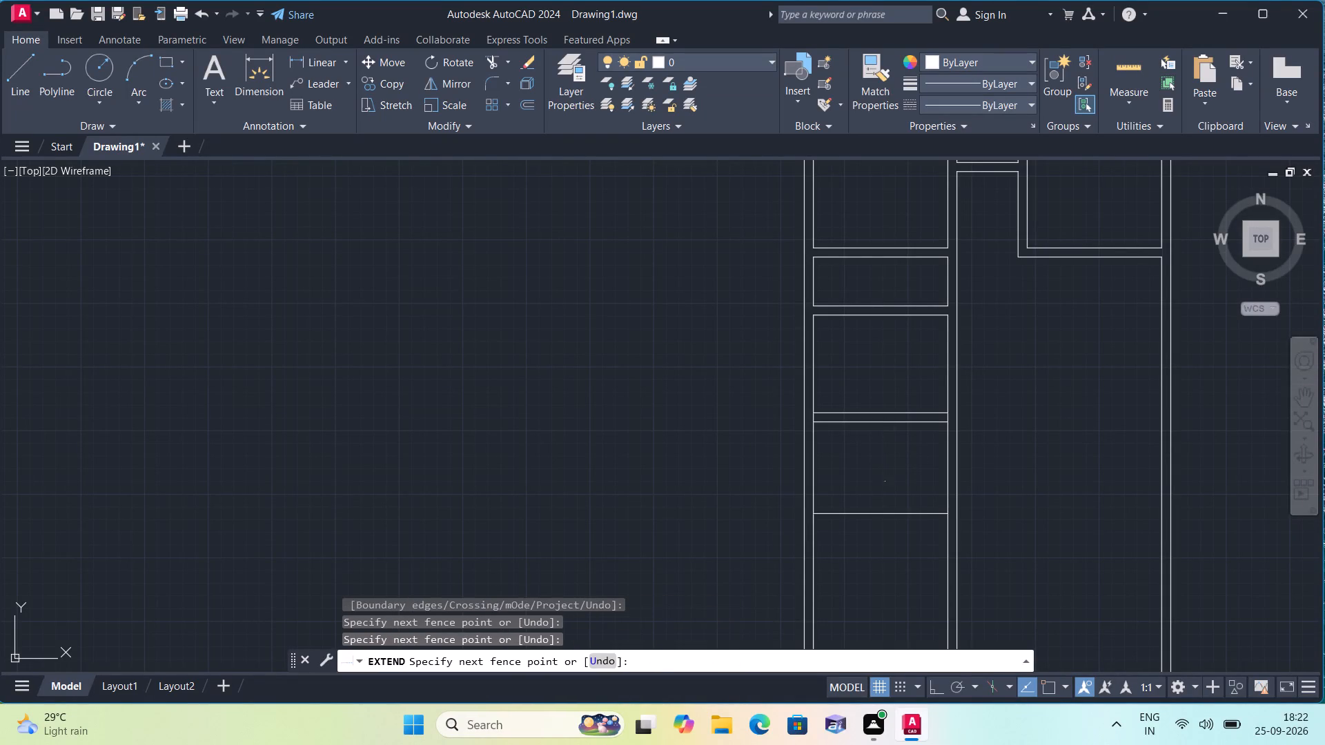
click(871, 565)
click(876, 495)
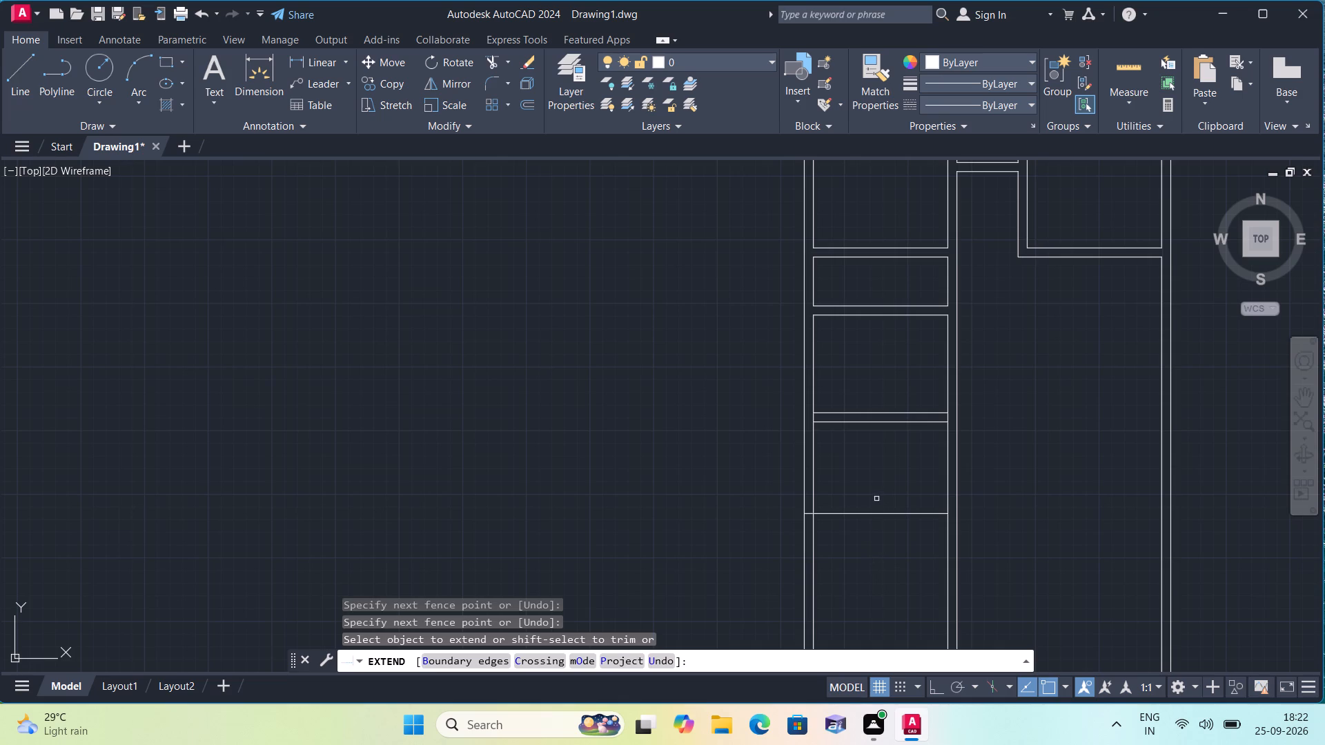
click(925, 541)
click(891, 499)
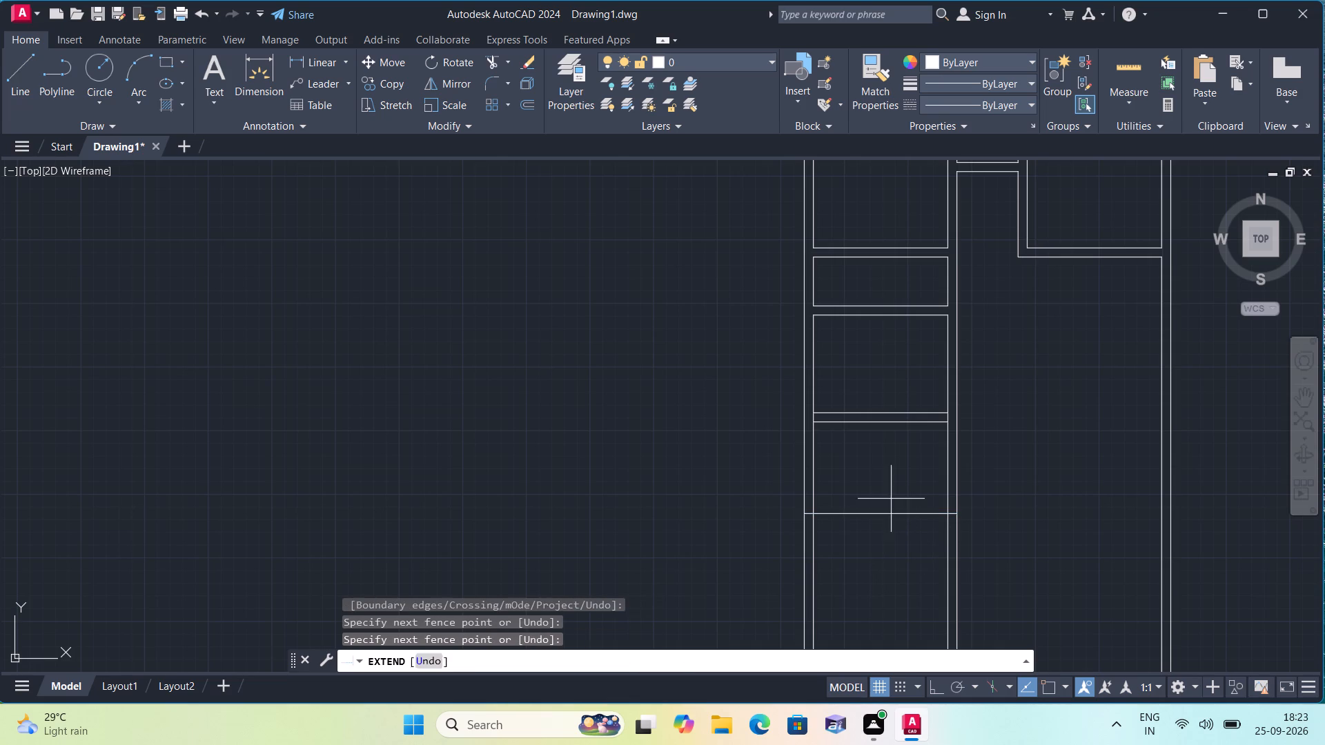
click(906, 547)
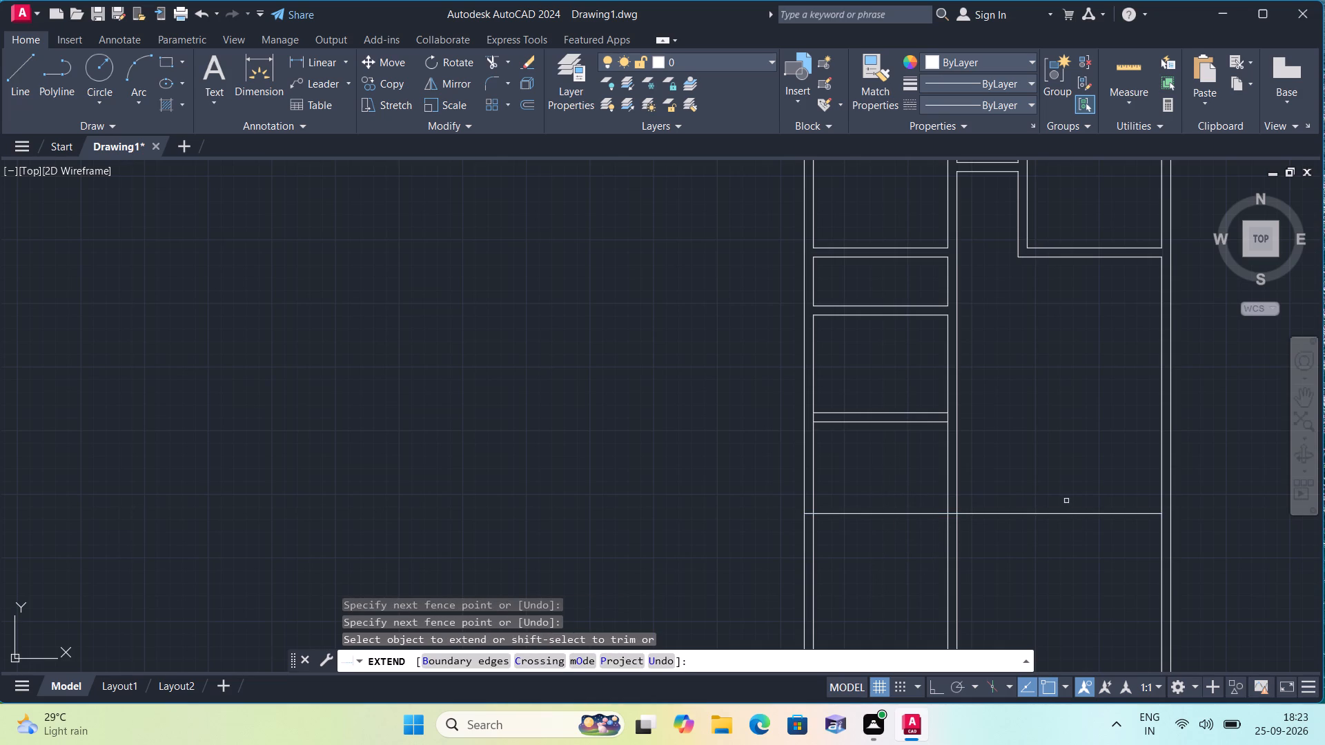
click(1062, 499)
click(1084, 545)
key(Escape)
Trim all the vertical wall lines that run below the plan's bottom line.
text(trim)
key(space)
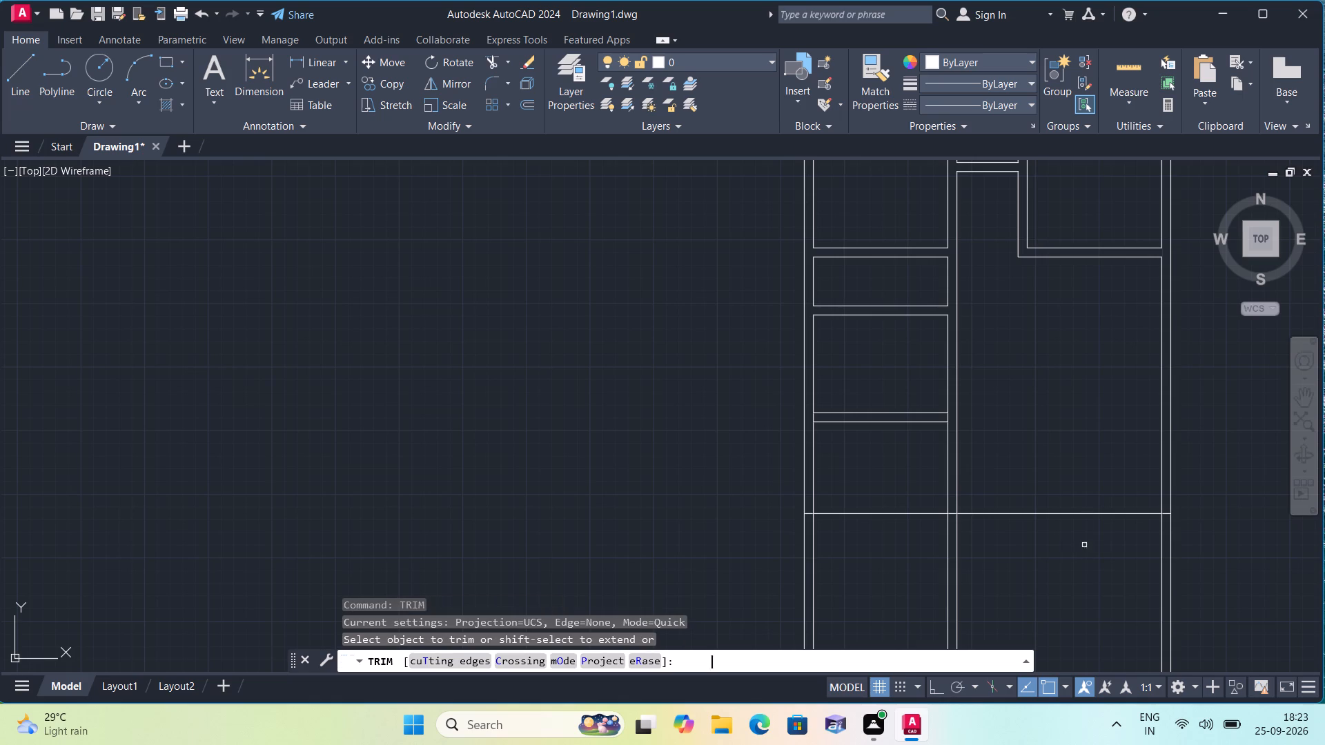
click(719, 553)
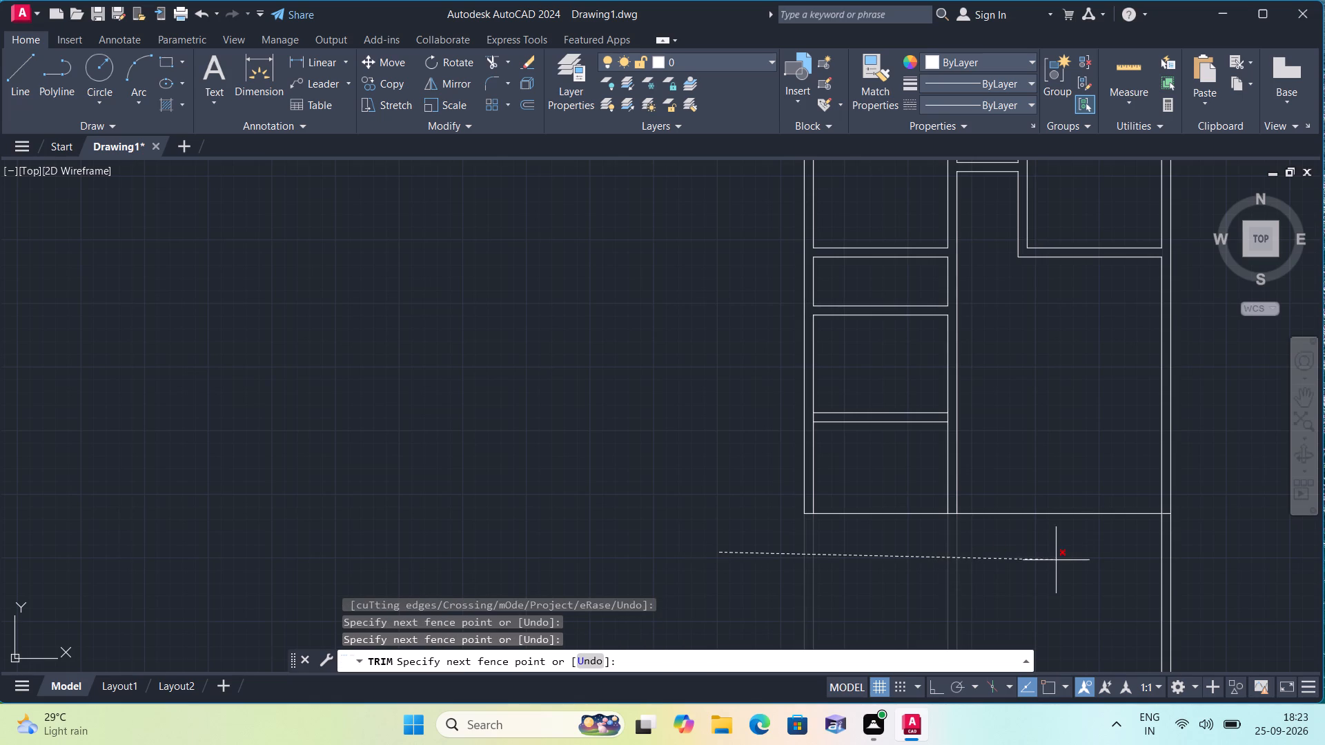
click(1189, 545)
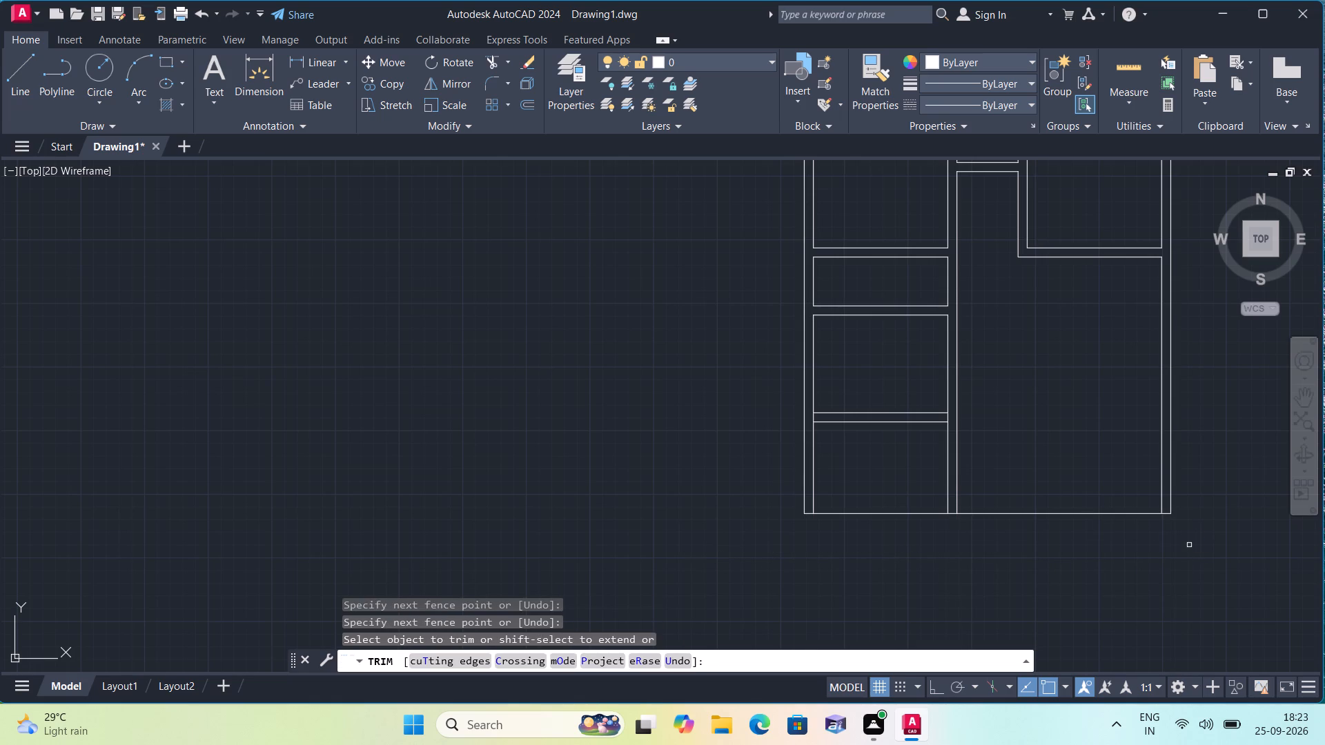
key(Escape)
Extend the fourth horizontal wall's two lines to the right outer wall, taking the lower one through to its outer face.
middle_drag(961, 595, 940, 506)
scroll(941, 555, down, 1)
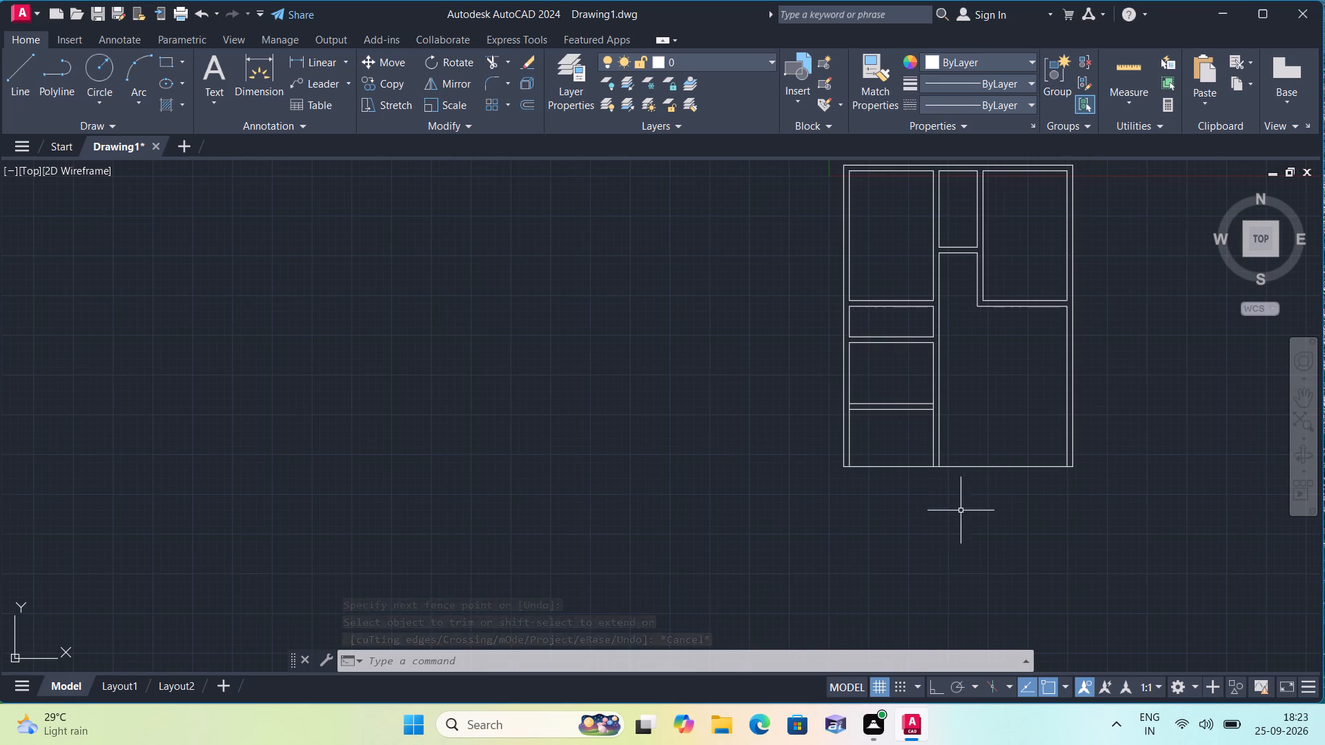
scroll(887, 550, up, 1)
scroll(887, 549, down, 1)
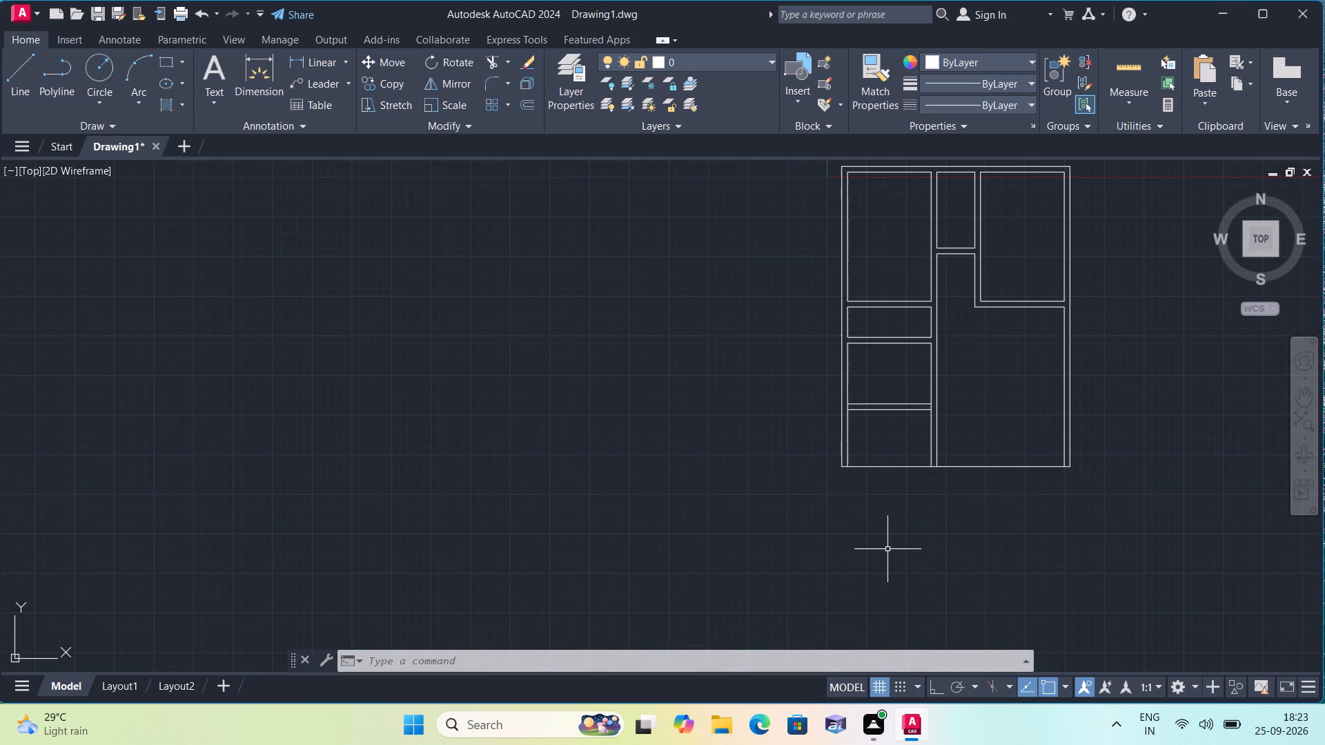
text(exten)
key(space)
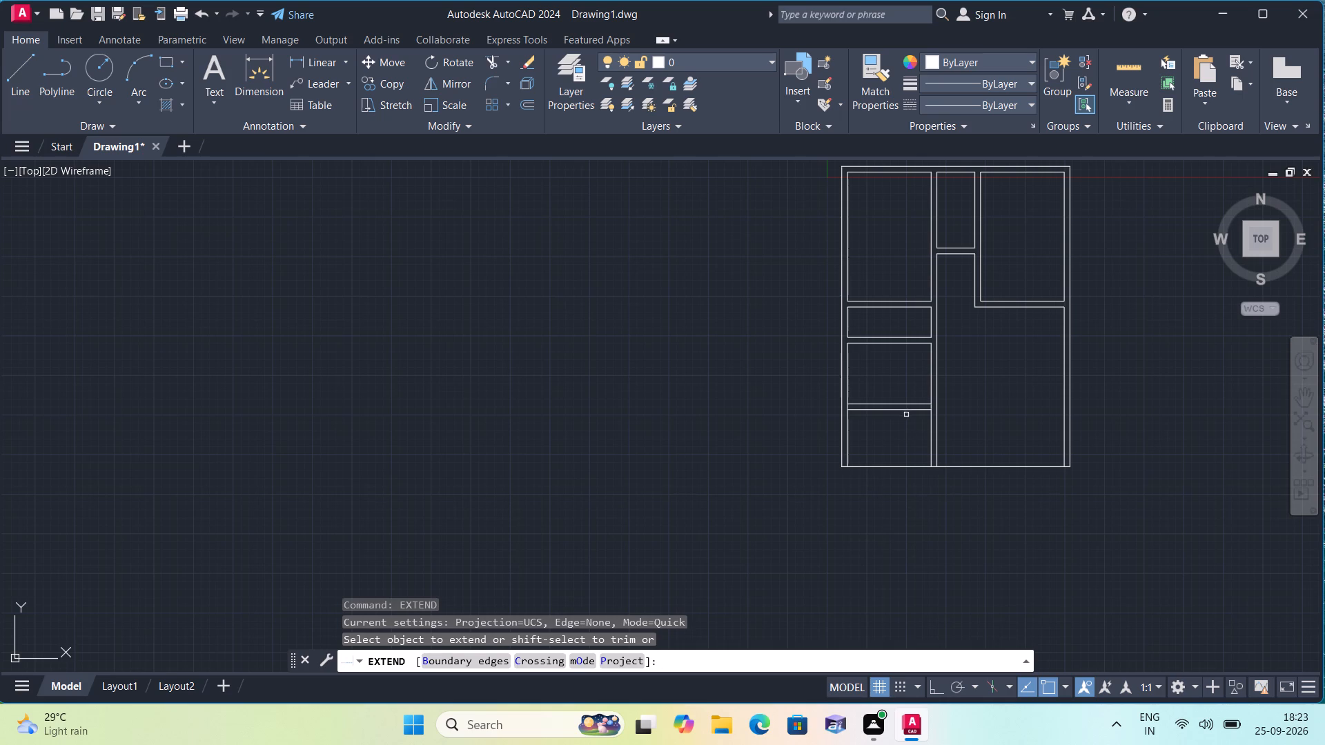
click(896, 397)
click(910, 433)
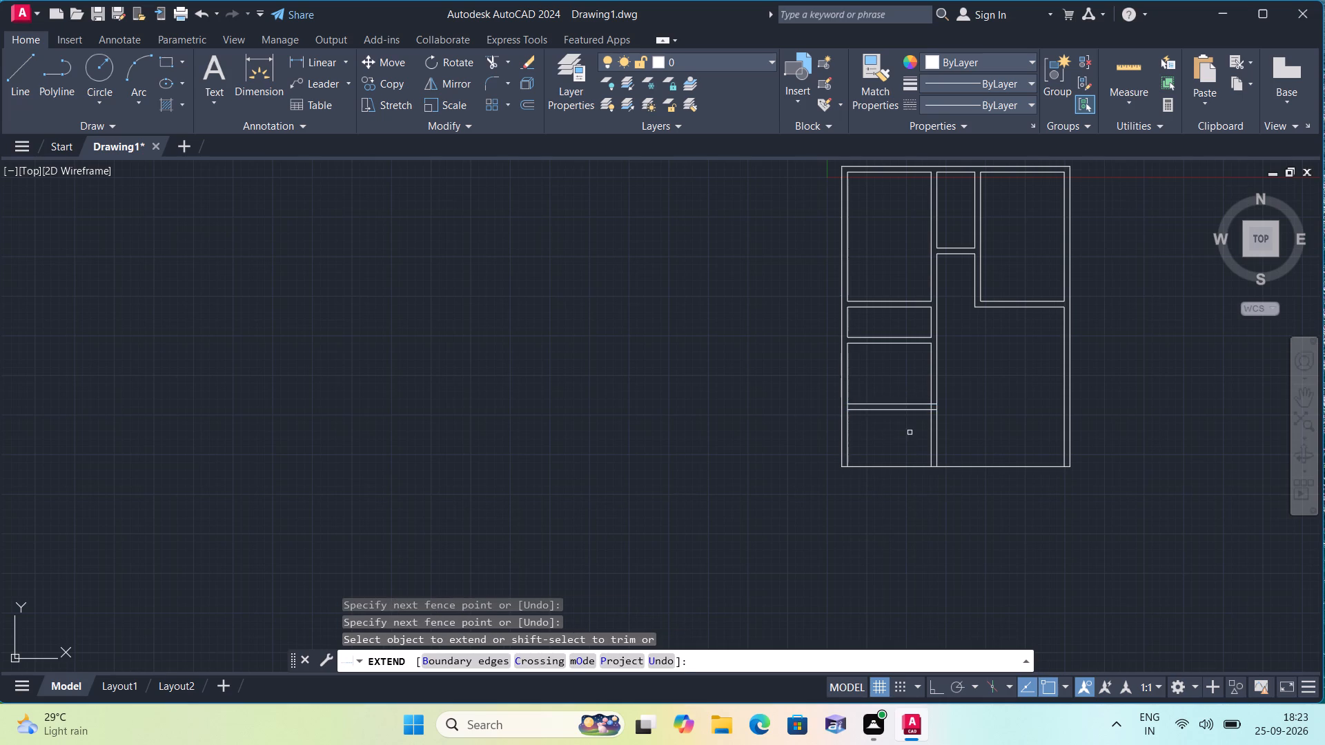
click(908, 390)
click(919, 417)
scroll(1054, 413, up, 1)
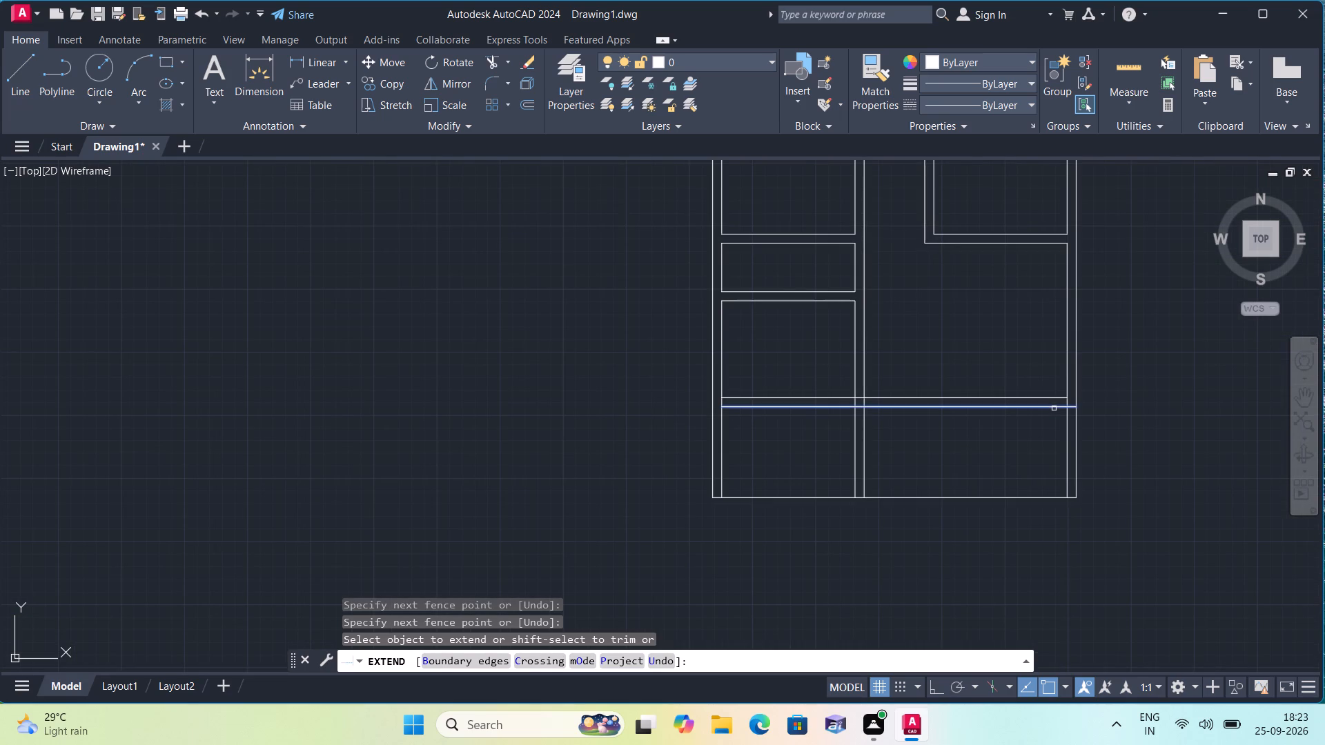
click(1054, 408)
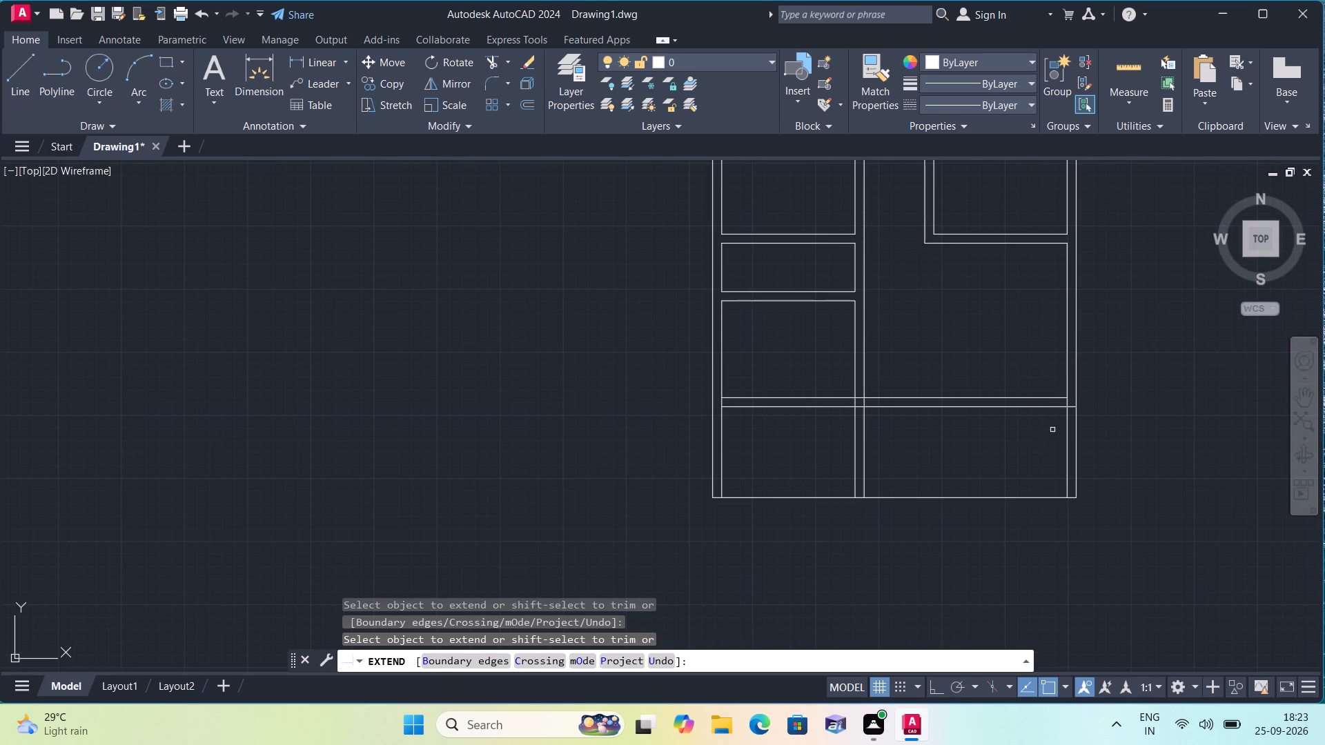
key(space)
Trim the right outer wall's inner line and both middle vertical wall lines where they run below the fourth horizontal wall.
text(trim)
key(space)
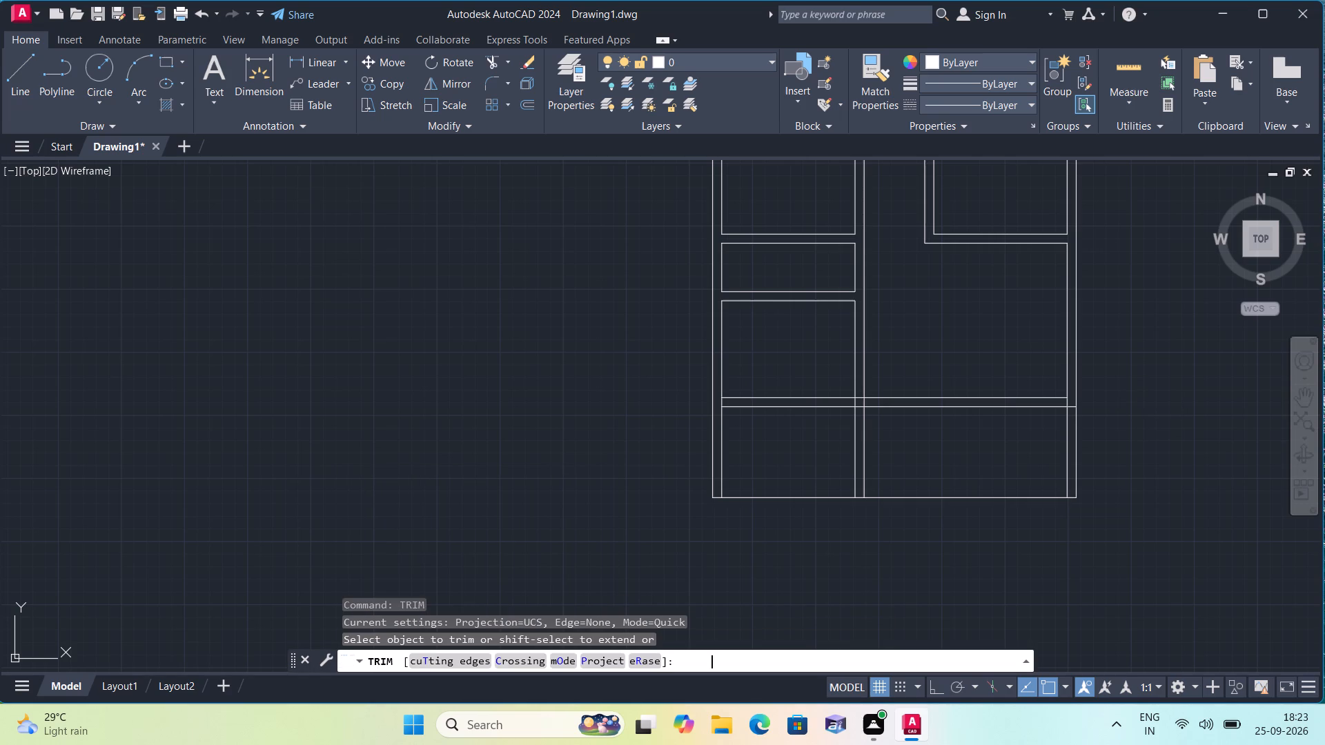
click(1065, 435)
scroll(1017, 455, down, 1)
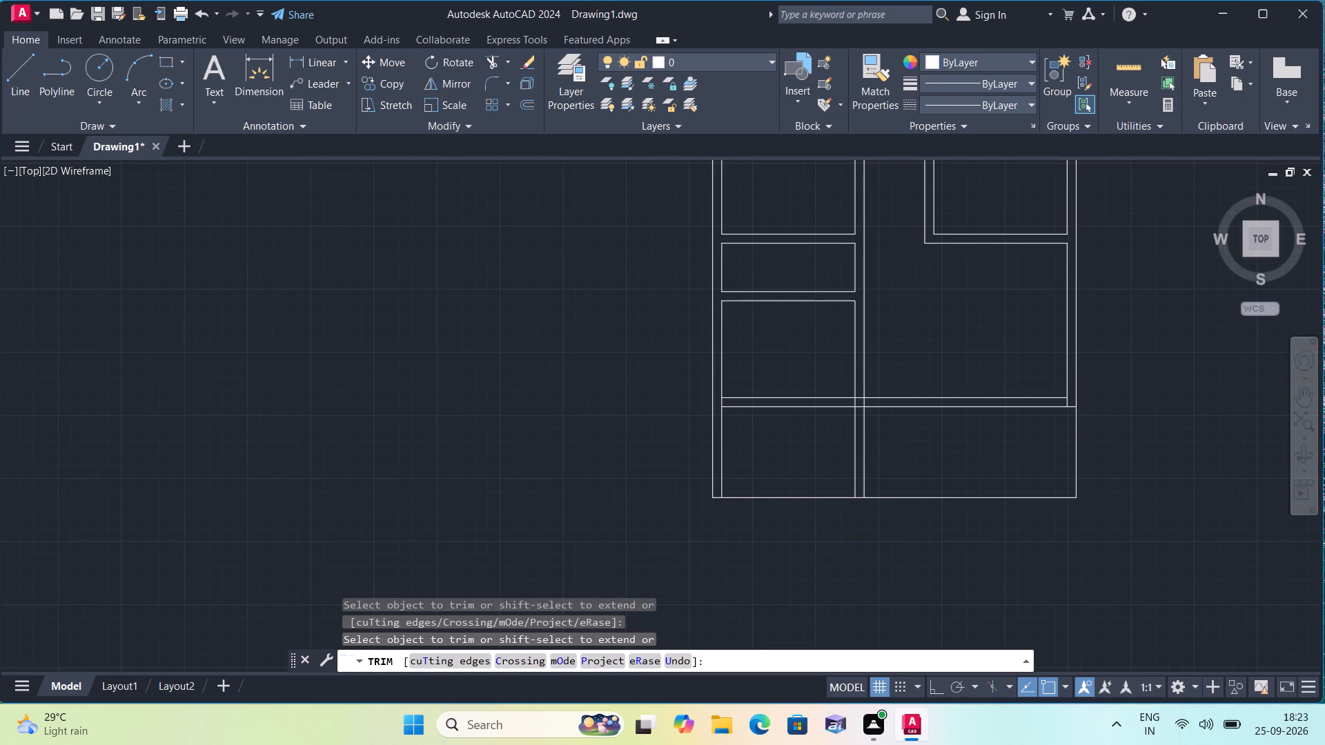
click(941, 450)
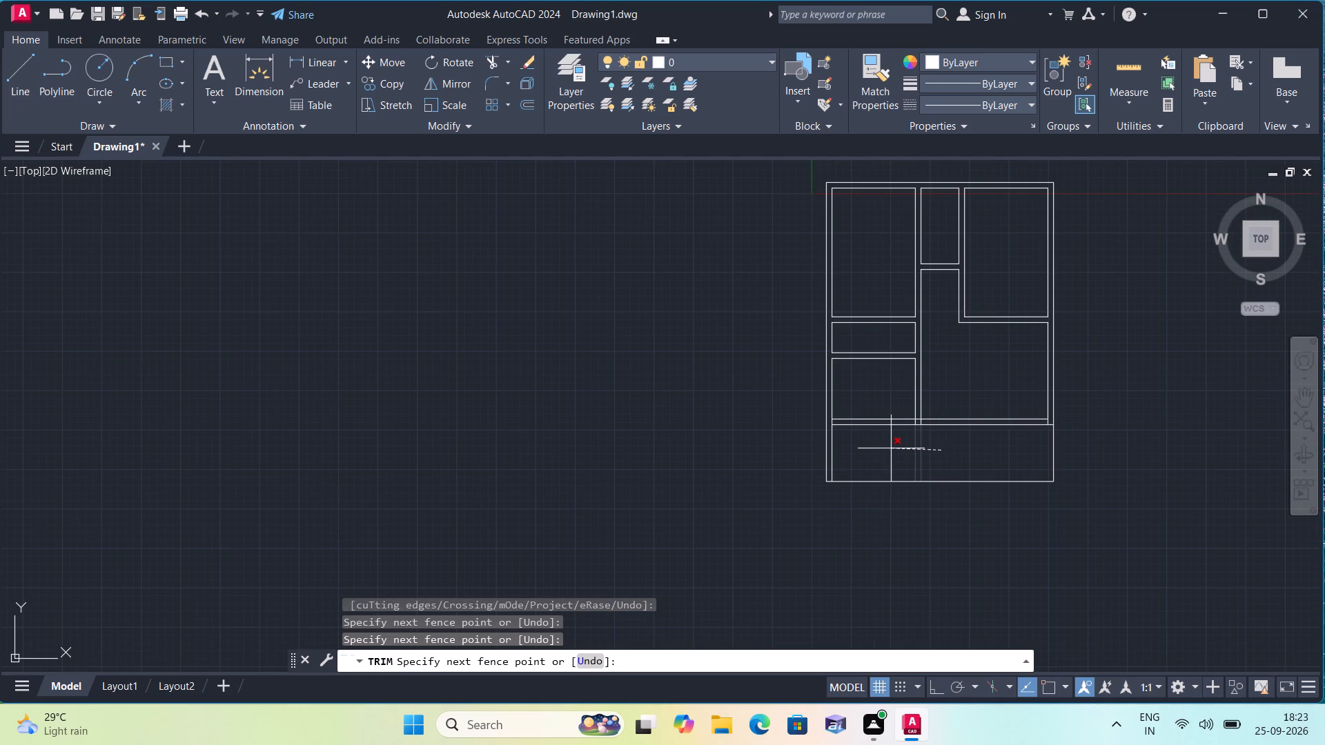
click(891, 448)
Trim the line pieces inside the fourth horizontal wall at its junctions with the left outer wall and the middle vertical wall.
scroll(907, 420, up, 2)
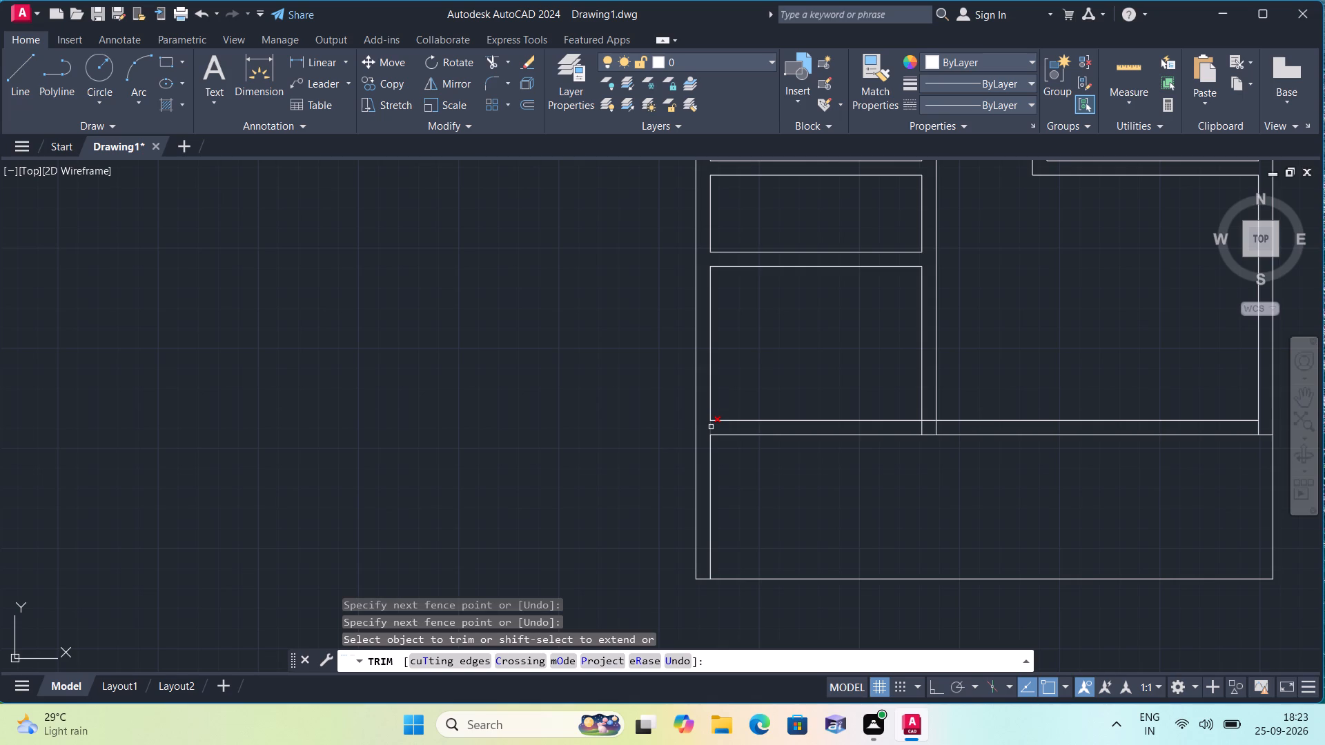
click(711, 427)
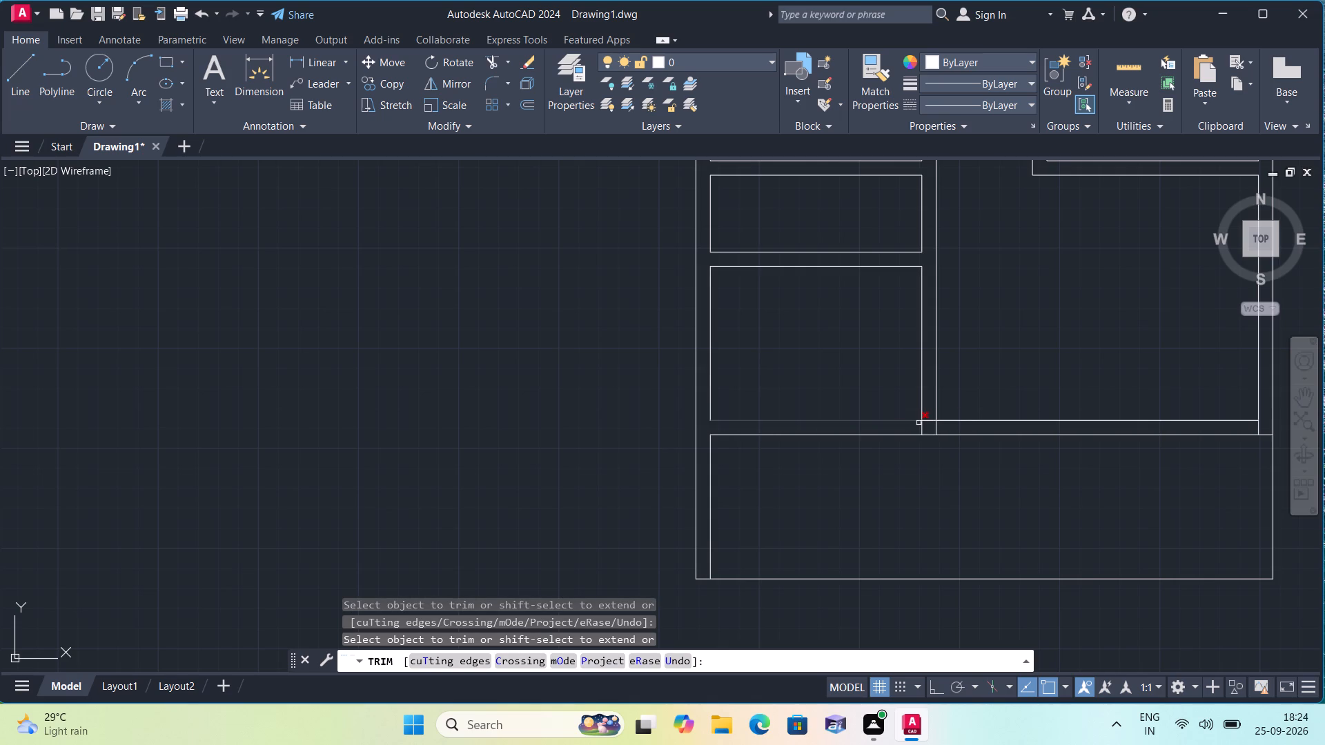
click(922, 426)
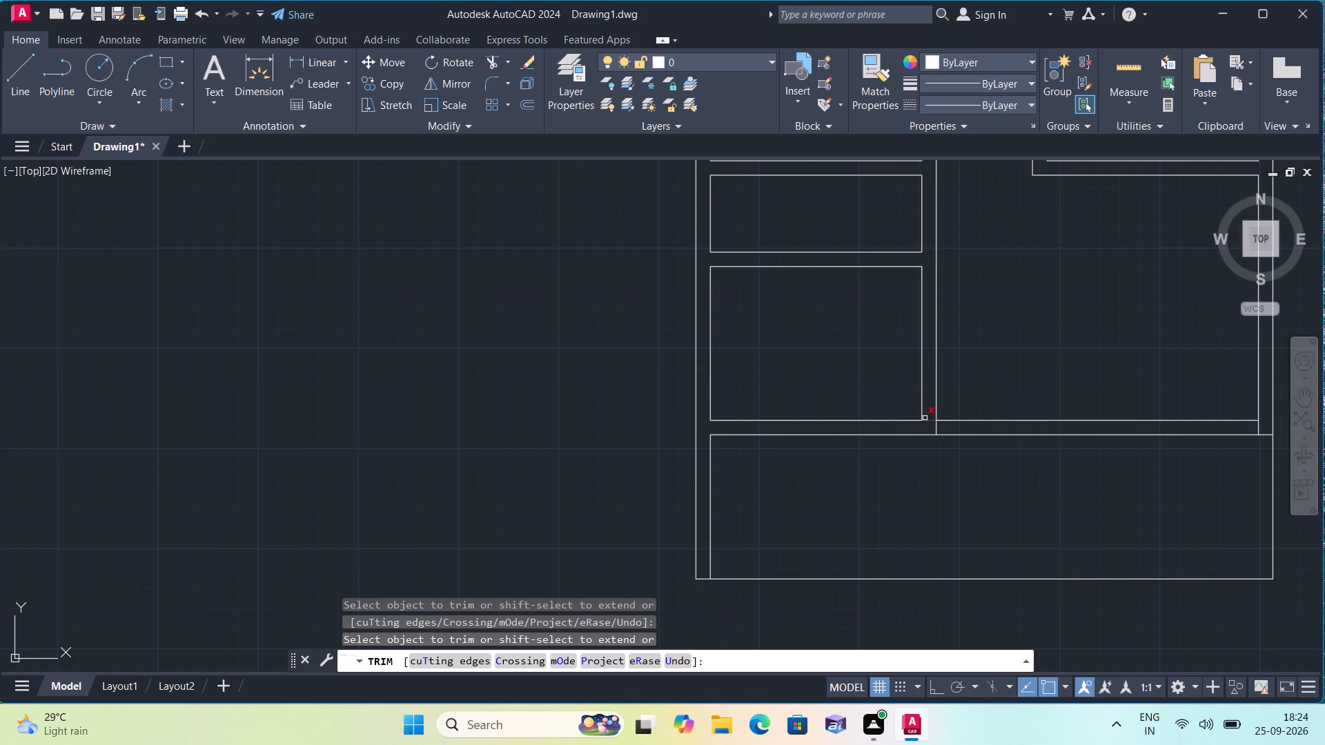
click(925, 418)
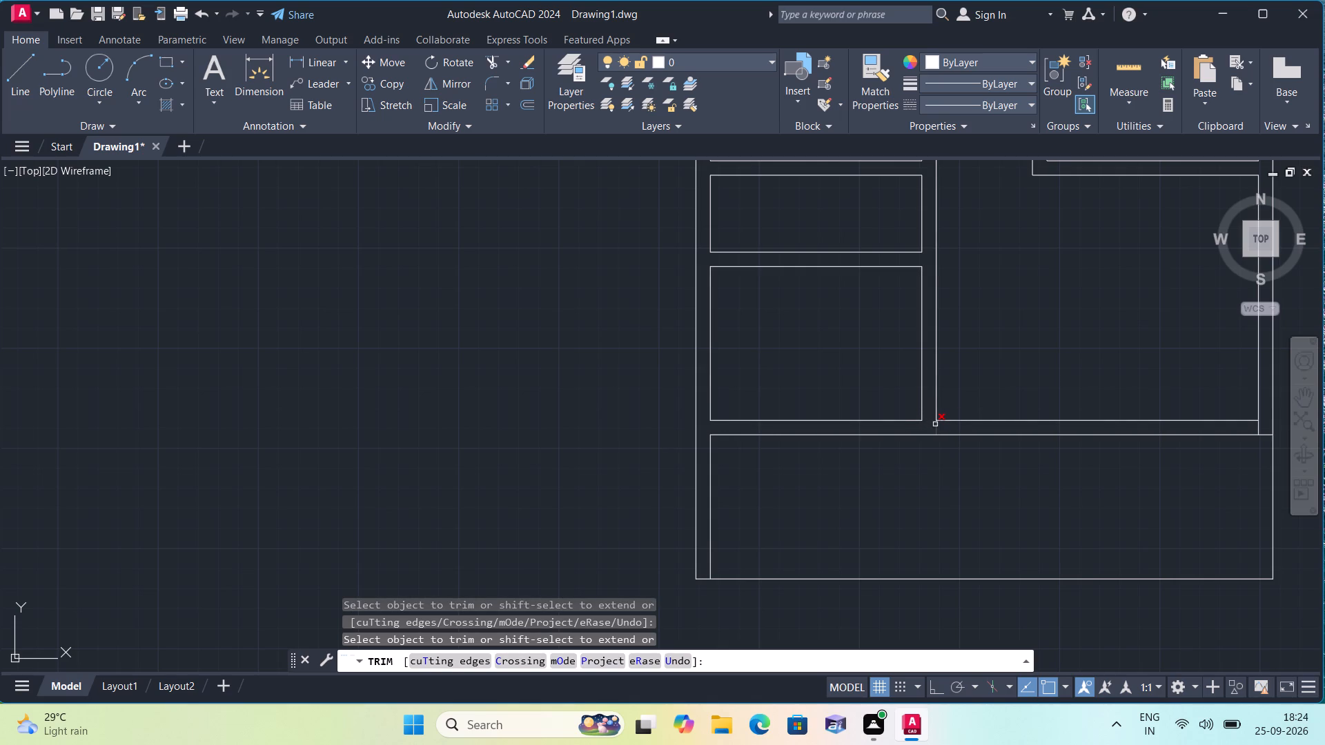
click(935, 424)
scroll(925, 433, down, 2)
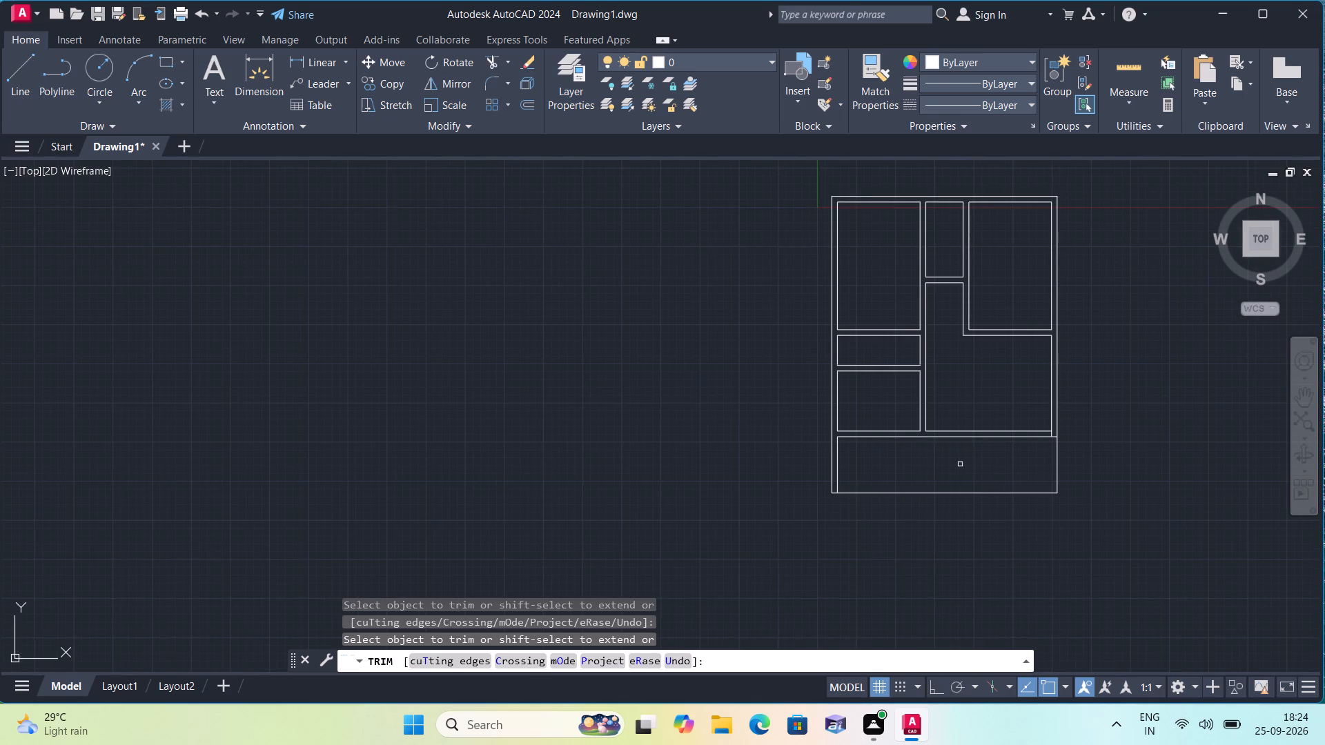
key(Escape)
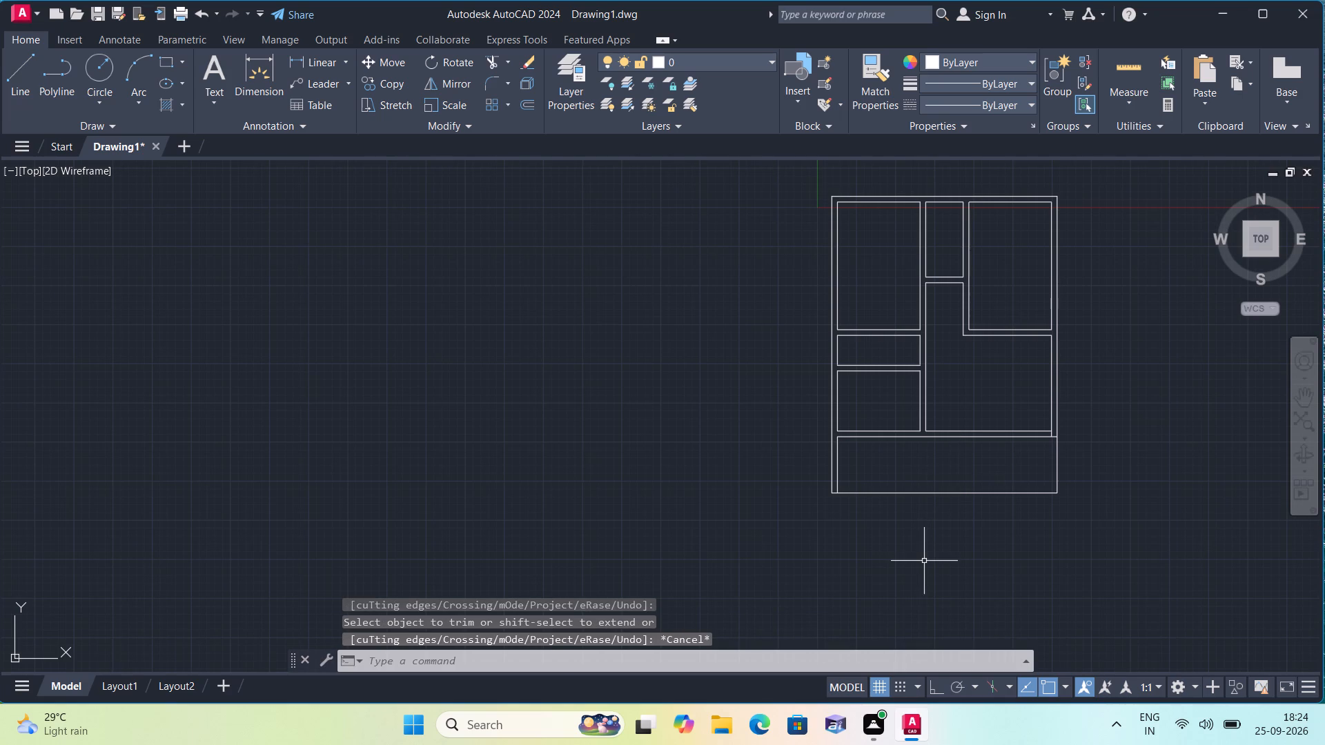
Offset the plan's bottom line 4.5" downward.
text(offset)
key(space)
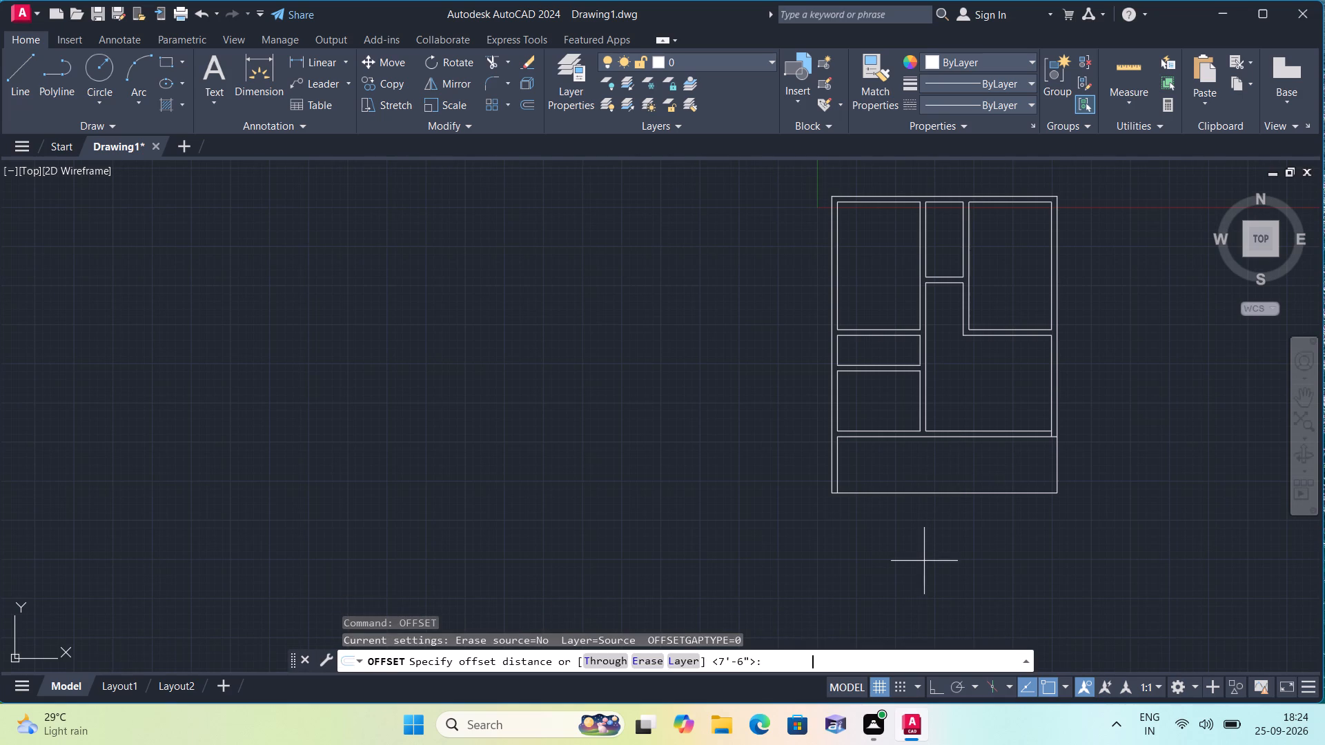
text(4.5")
key(space)
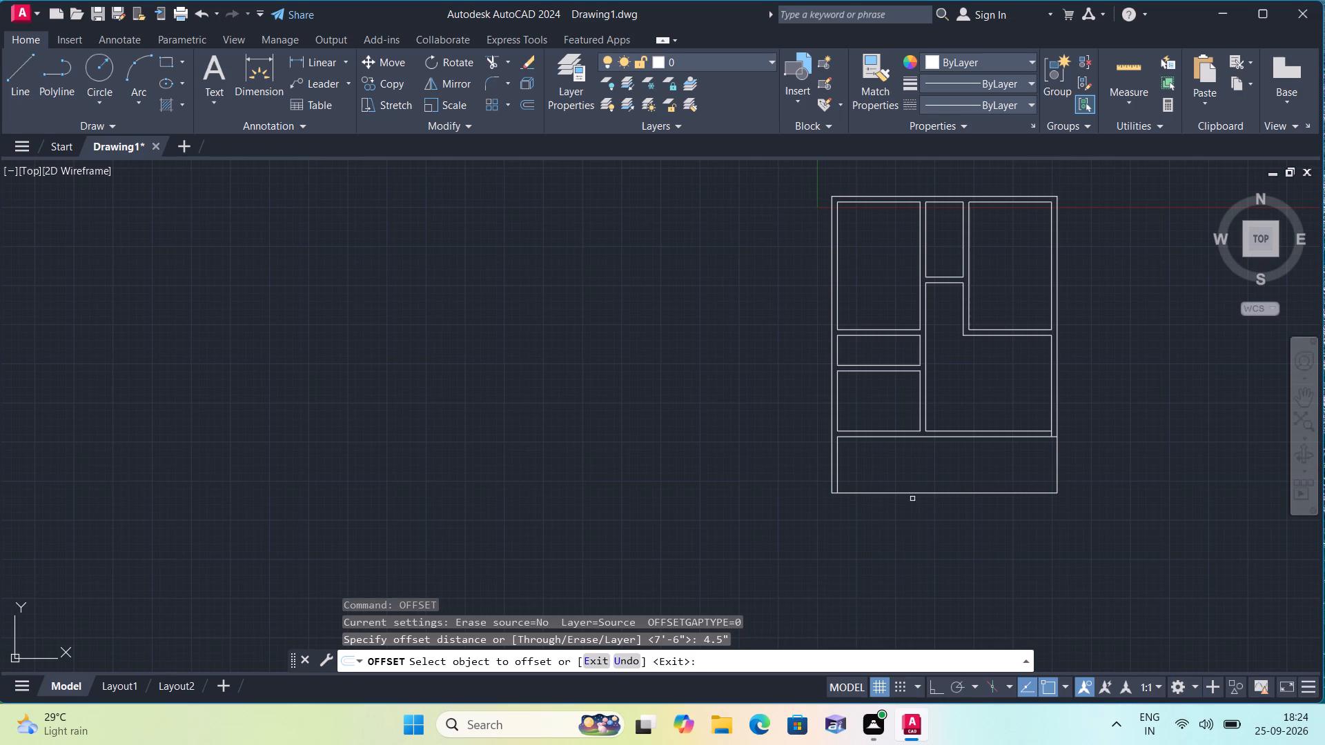
click(912, 493)
click(918, 517)
key(space)
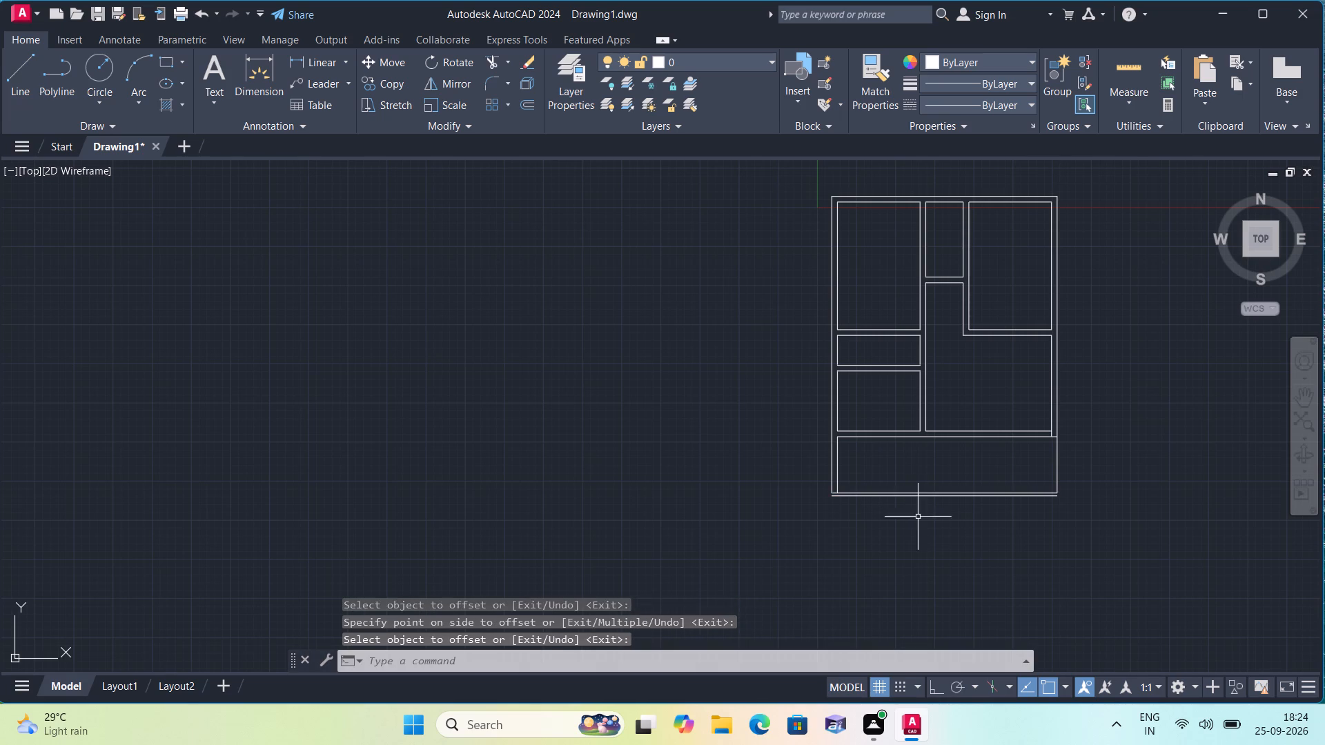
Draw a short vertical line closing the left end between the two bottom wall lines.
scroll(918, 517, up, 1)
middle_drag(901, 510, 864, 515)
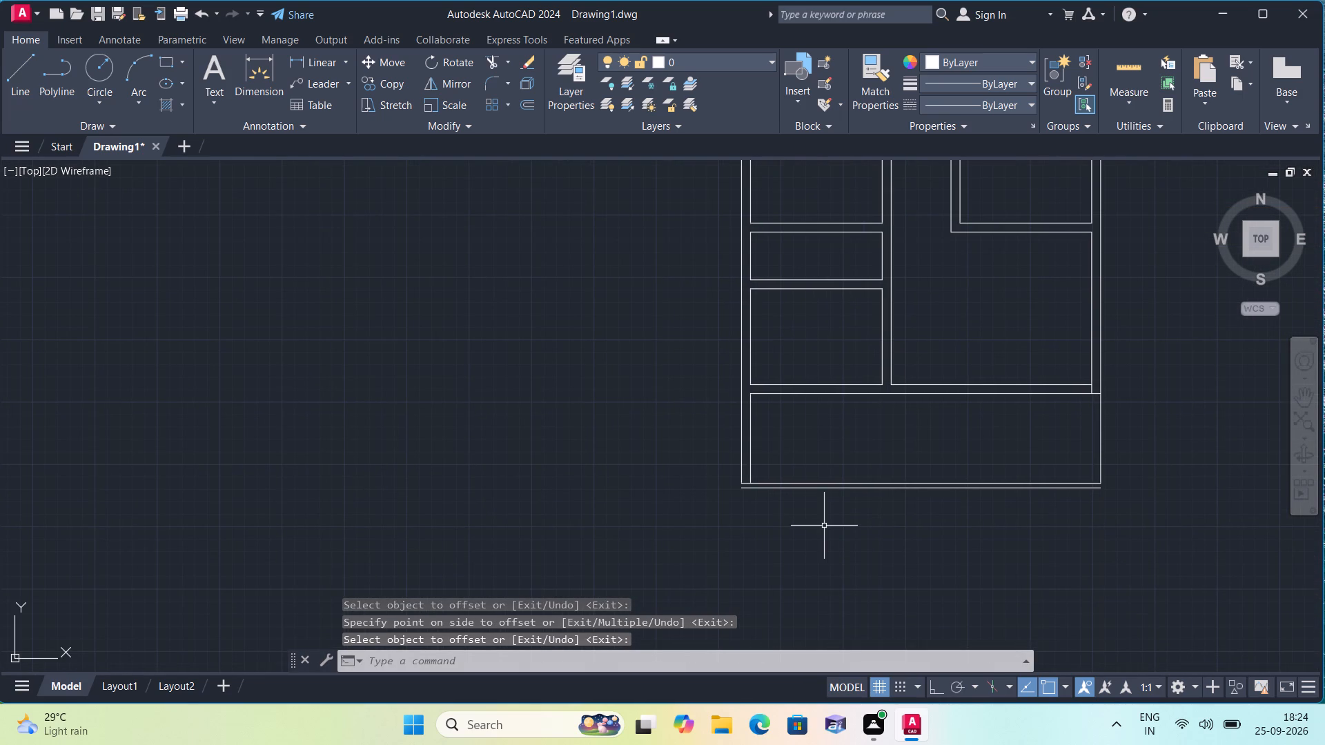
text(l)
key(space)
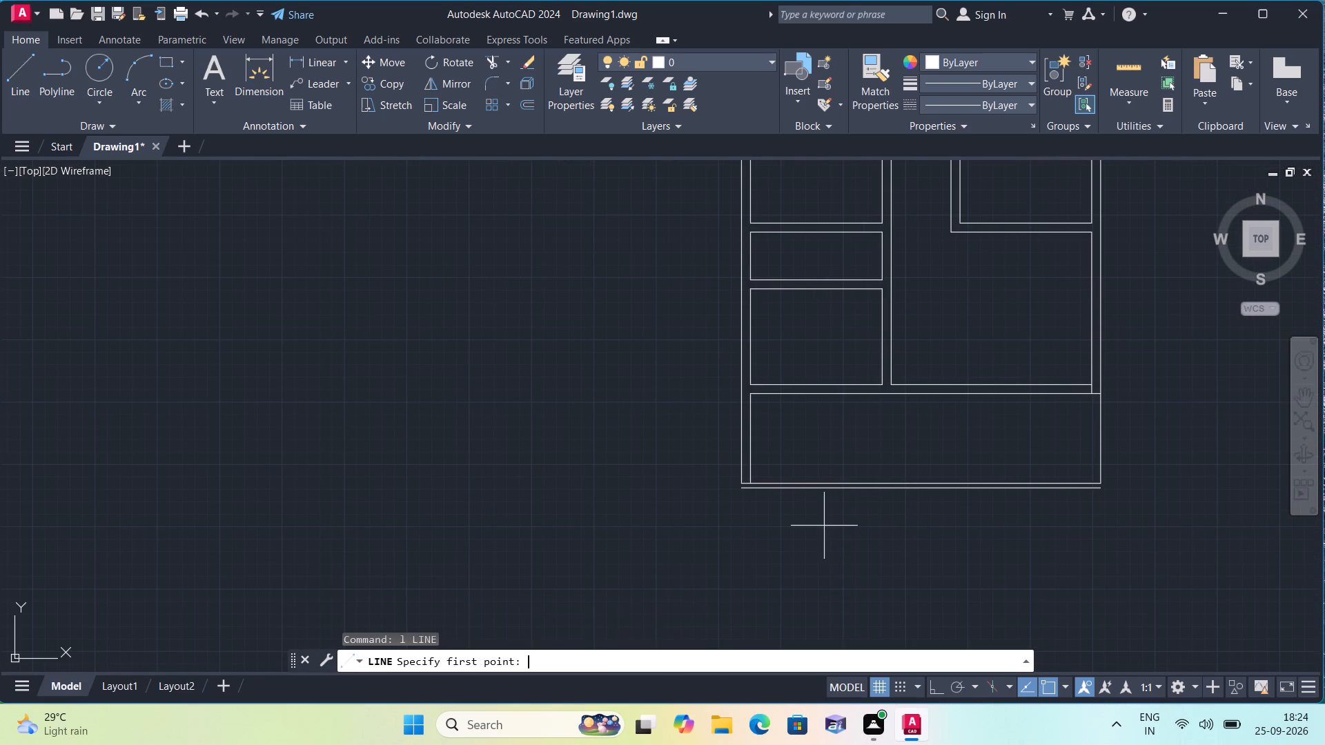
scroll(767, 497, up, 3)
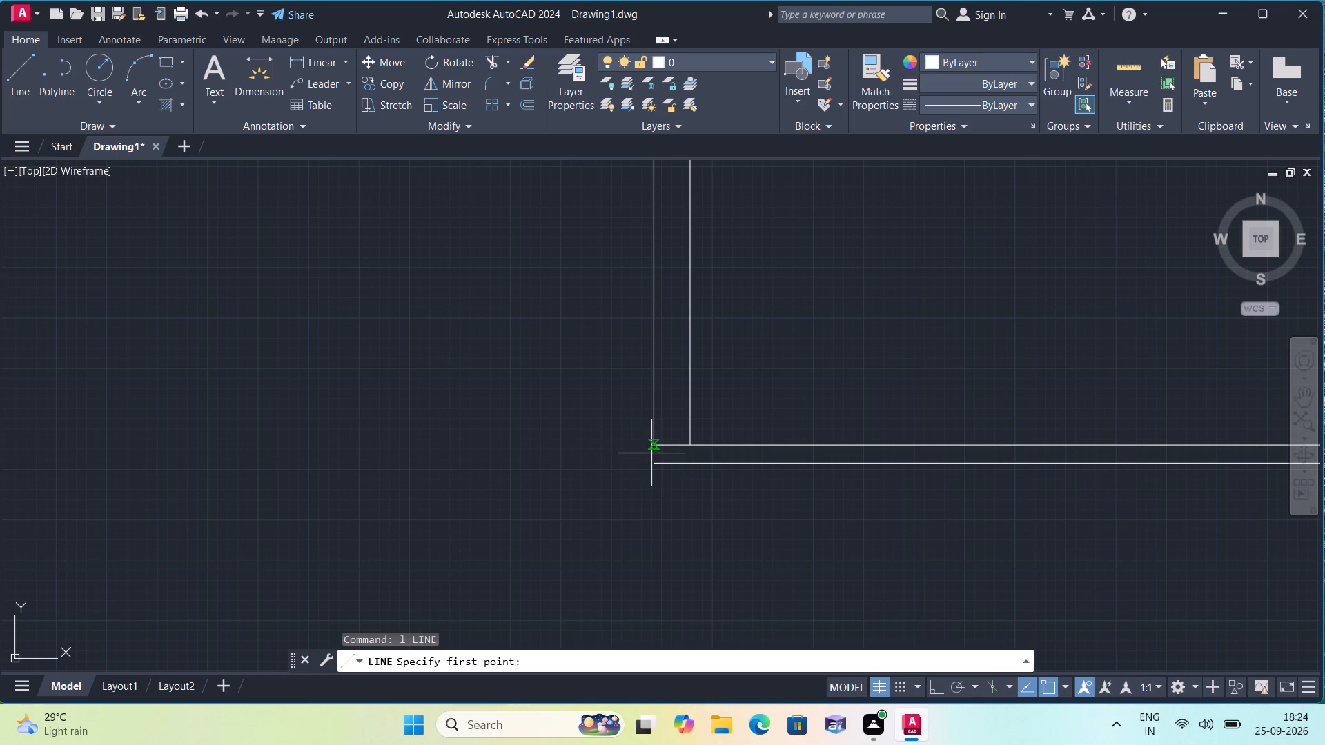
click(651, 439)
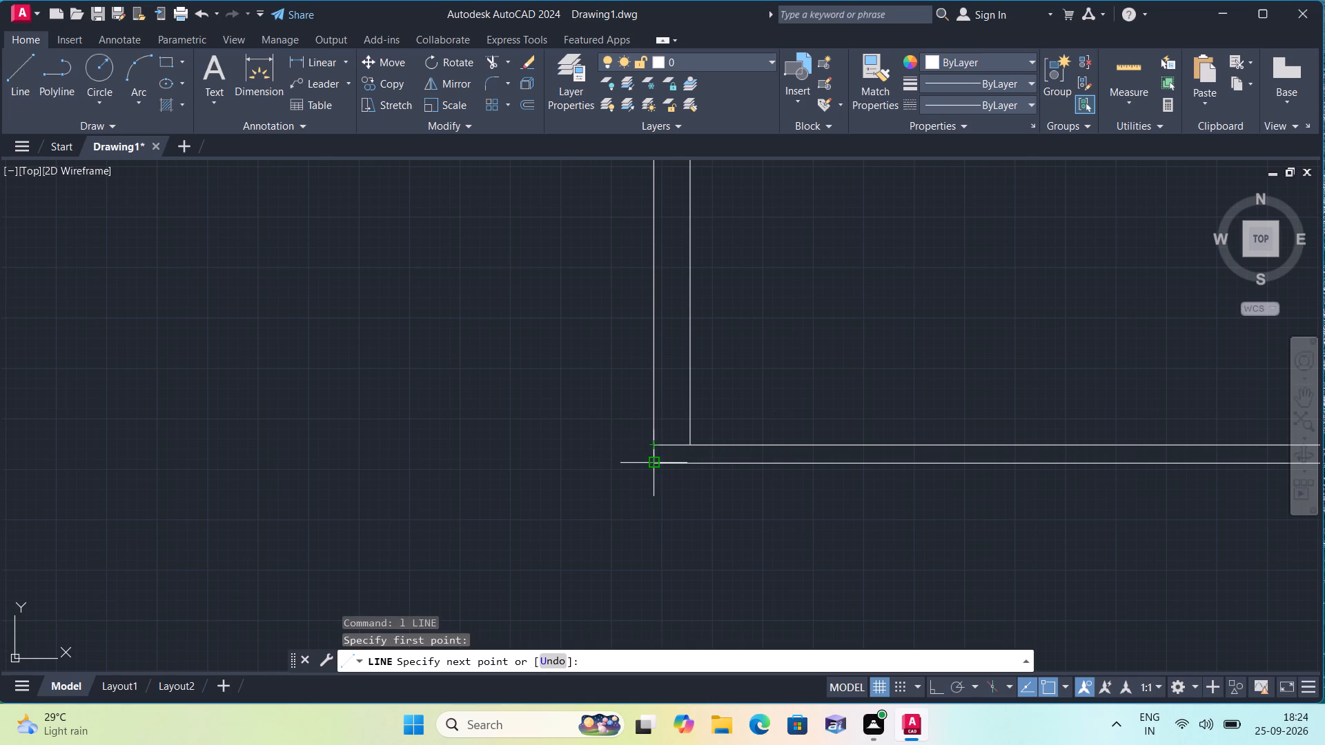
click(656, 463)
key(space)
Draw a short vertical line closing the right end between the two bottom wall lines.
scroll(656, 463, down, 2)
scroll(836, 515, down, 1)
middle_drag(836, 515, 542, 558)
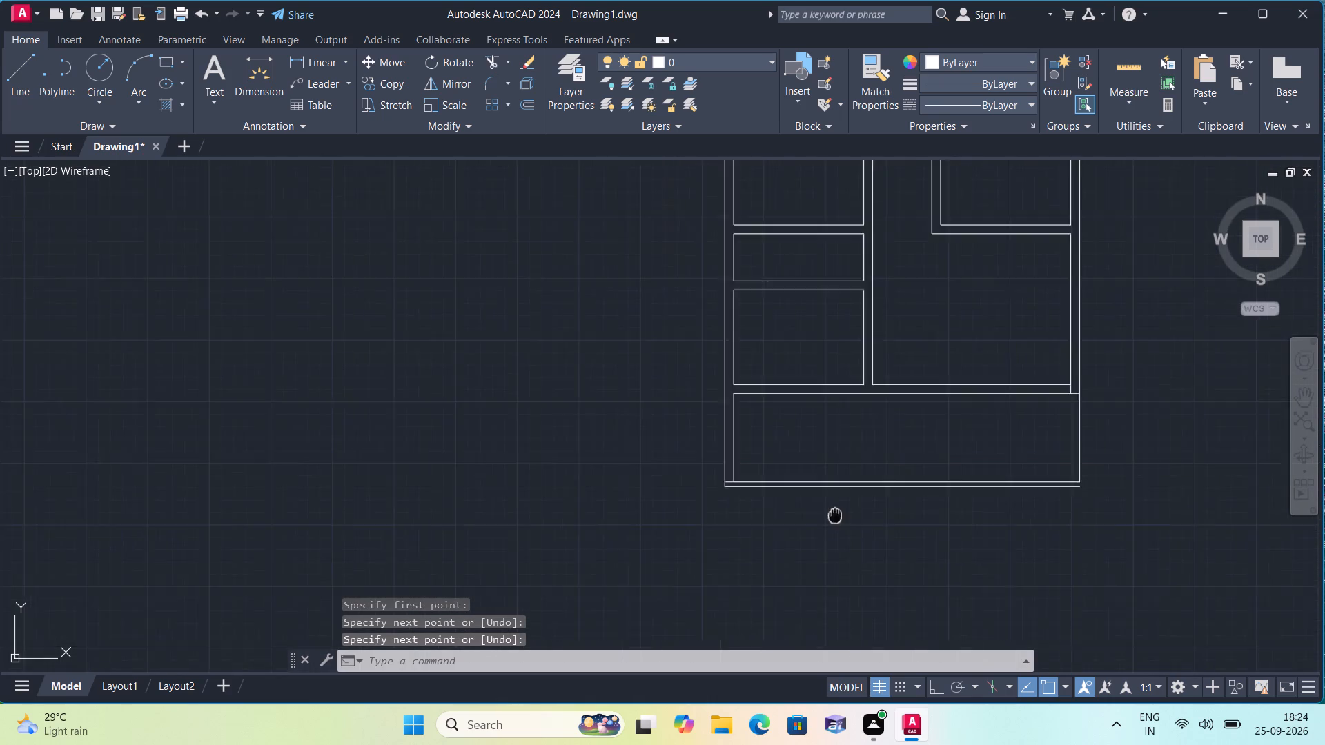
middle_drag(542, 558, 501, 568)
scroll(706, 554, up, 3)
key(space)
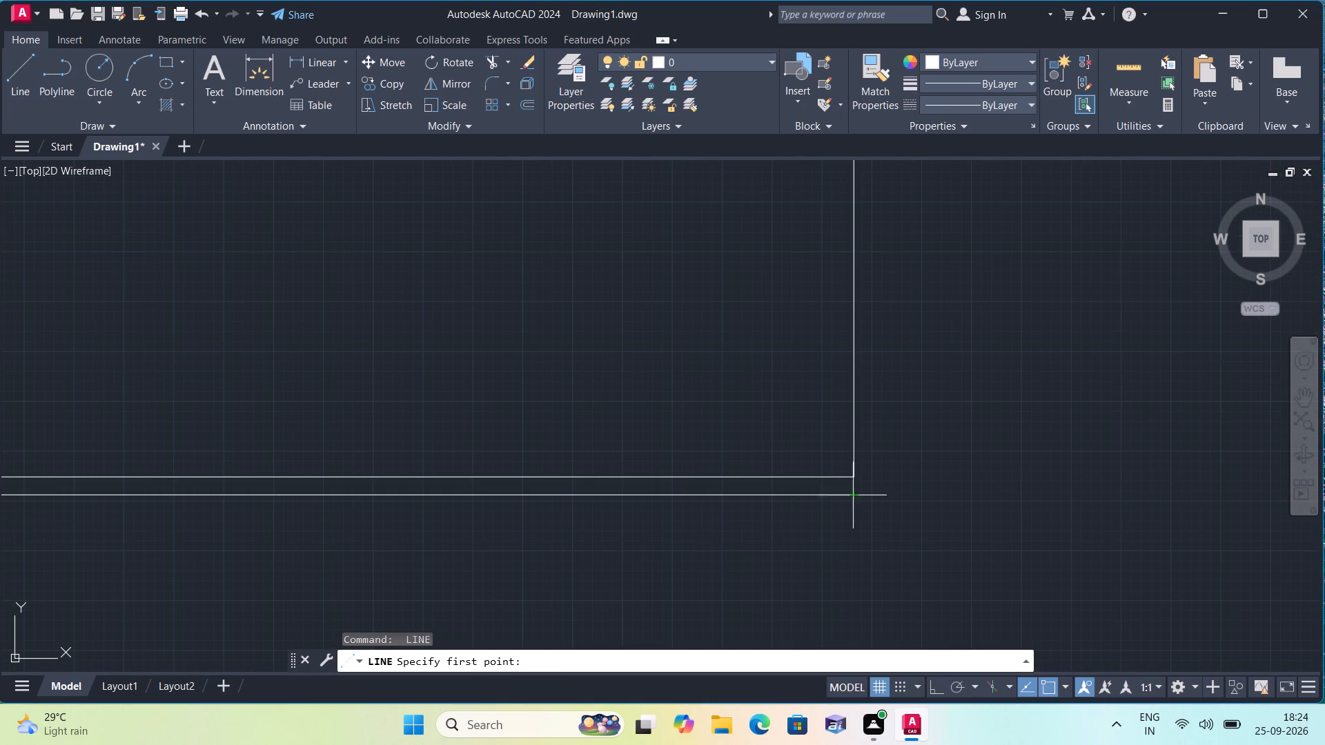
click(853, 494)
click(853, 471)
key(space)
scroll(853, 471, down, 2)
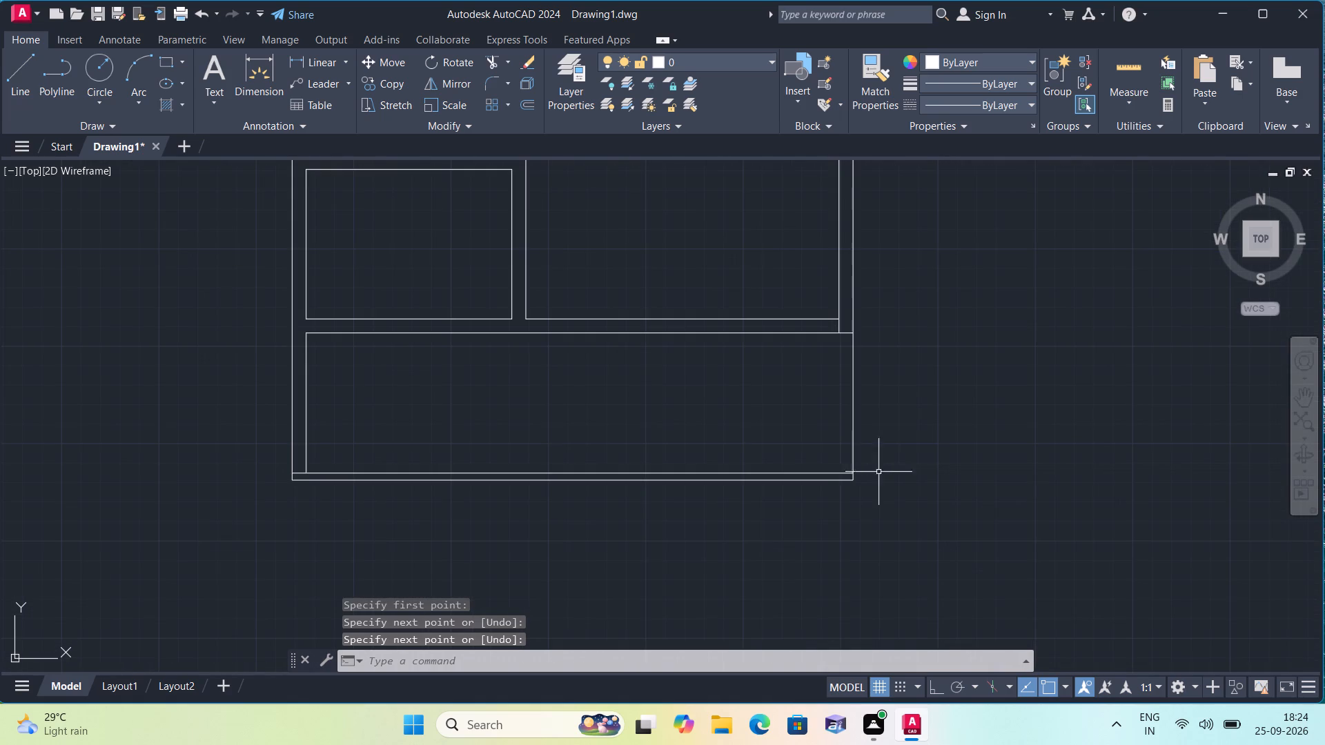
Offset the right outer wall's outermost line 4.5" inward.
text(offse)
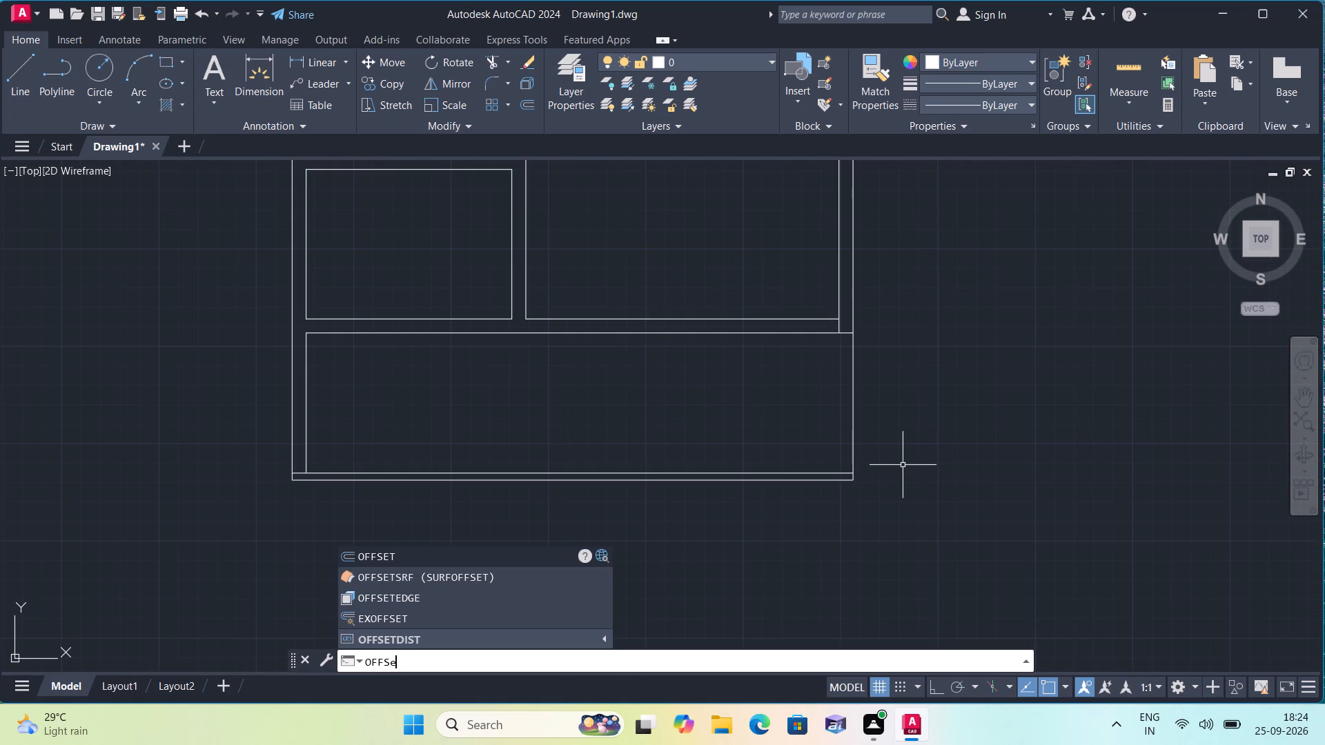
key(space)
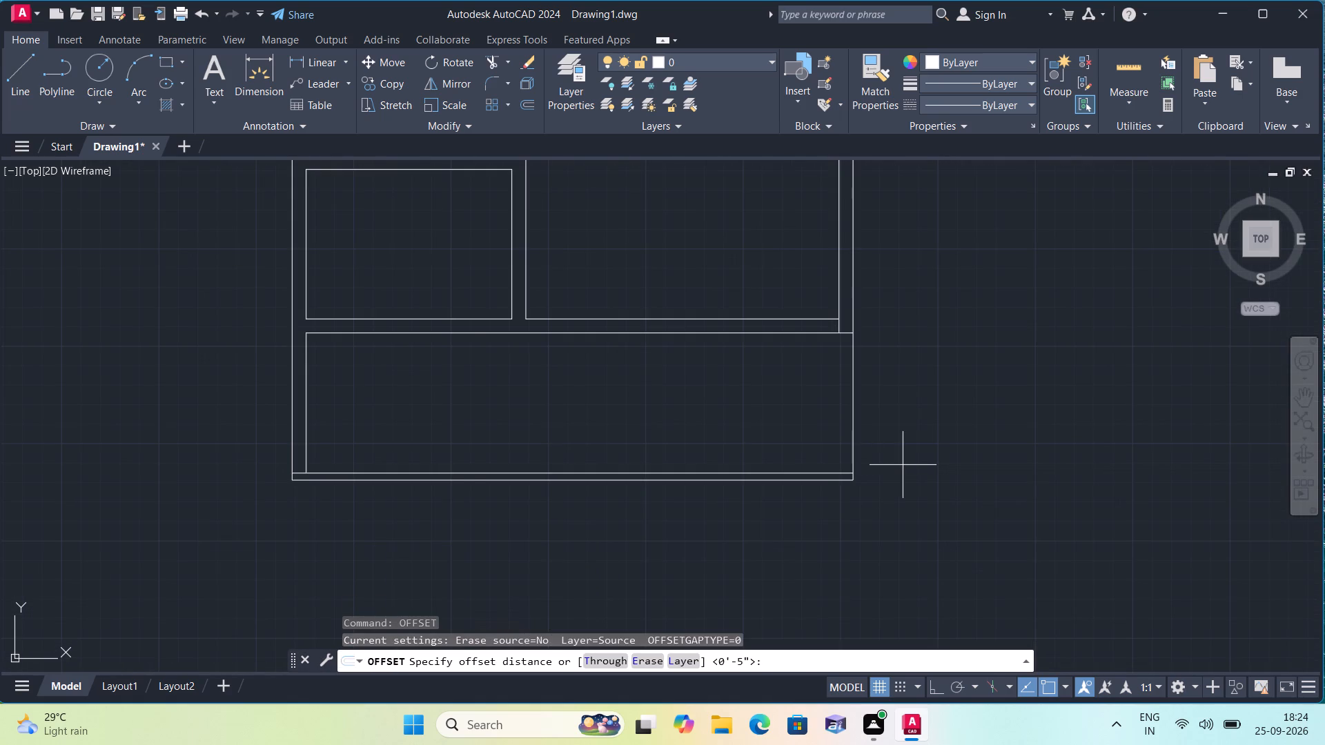
text(4.5)
key(shift+quotedbl)
key(space)
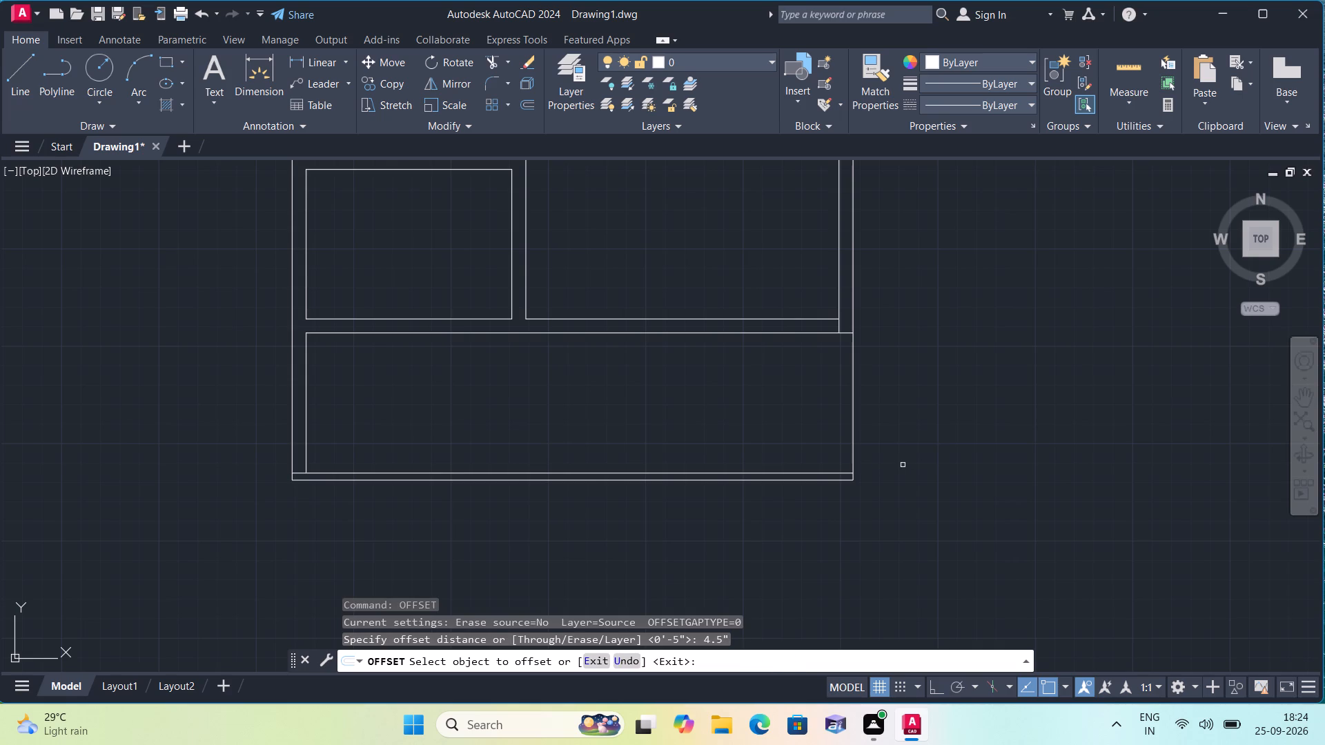
click(852, 426)
click(772, 433)
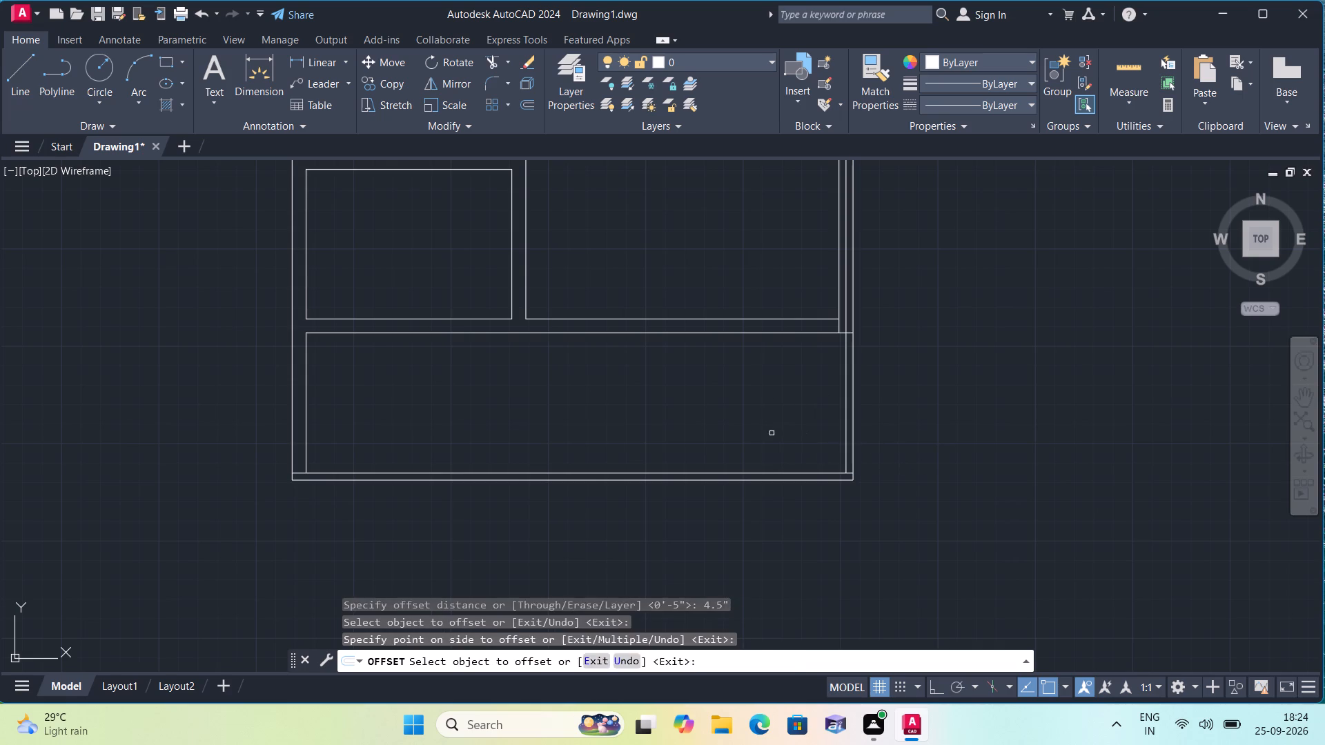
key(space)
Trim the part of the new 4.5" offset line that runs above the fourth horizontal wall's lower line.
text(trim)
key(space)
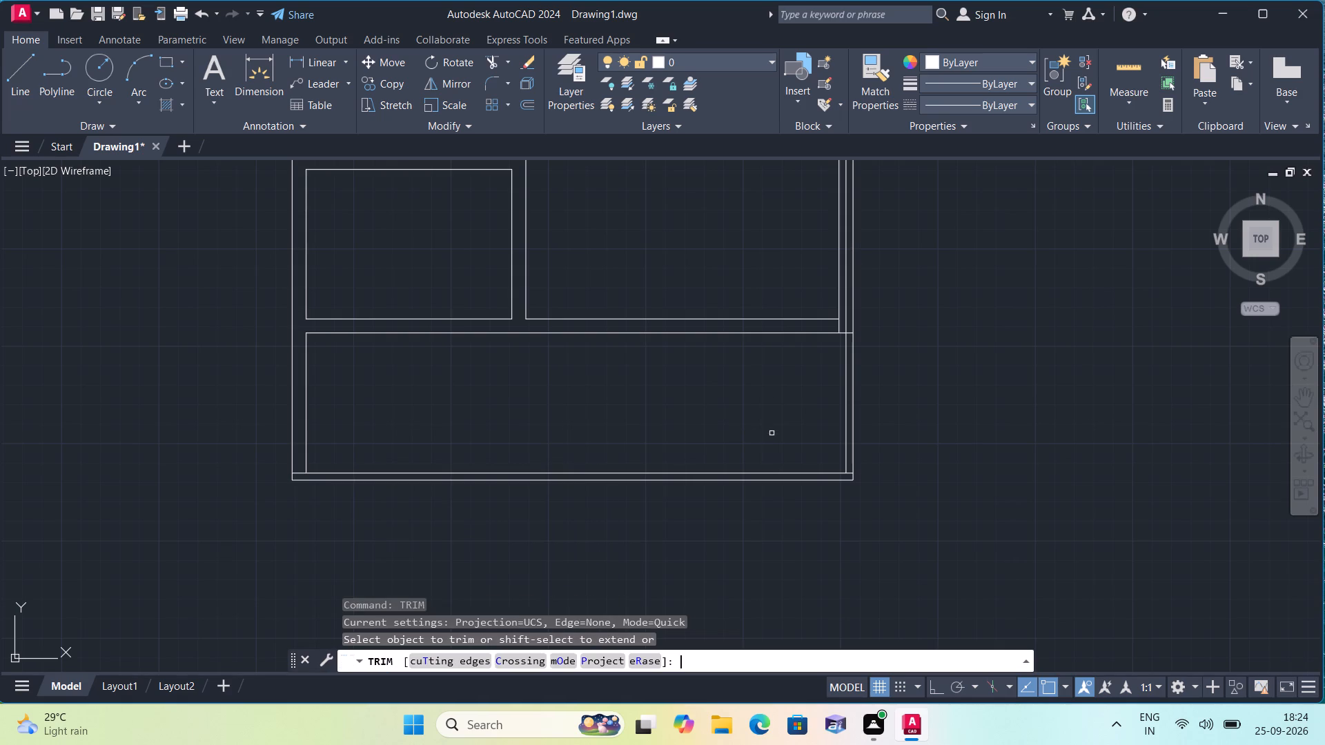
scroll(828, 325, up, 2)
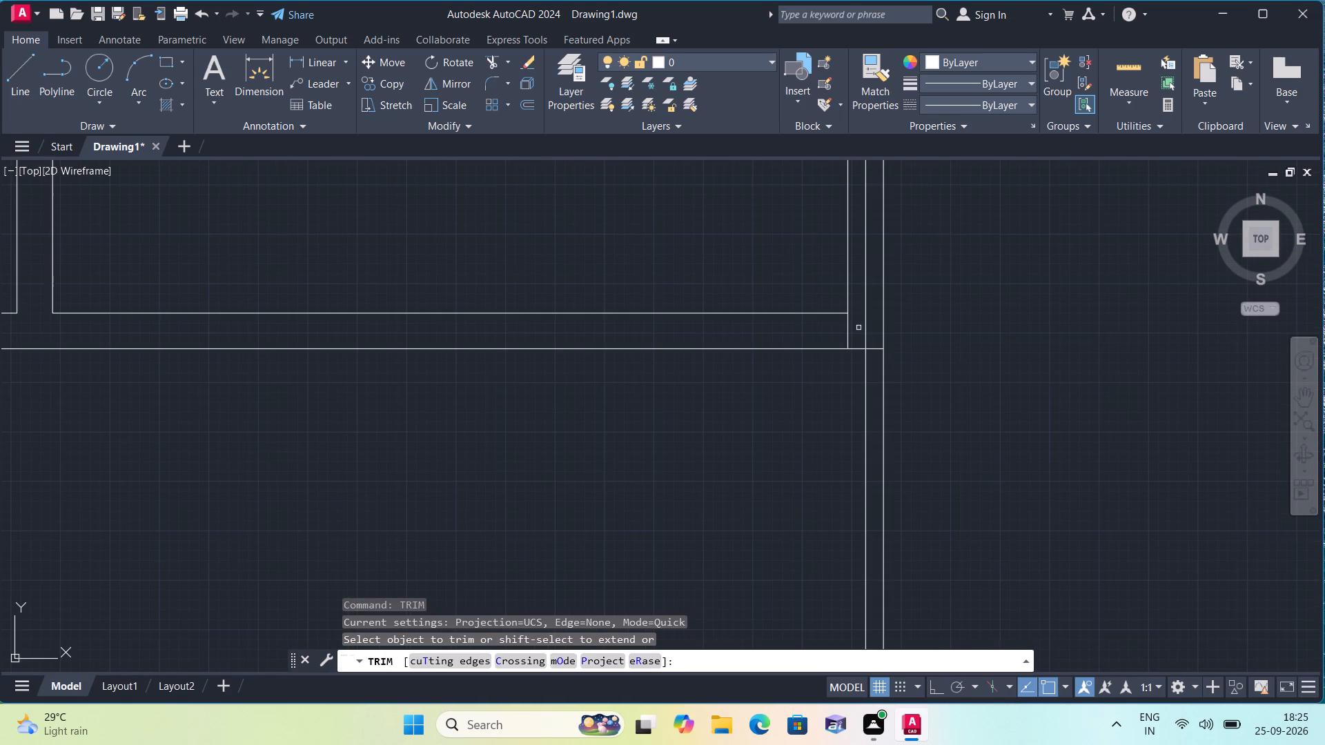
click(865, 330)
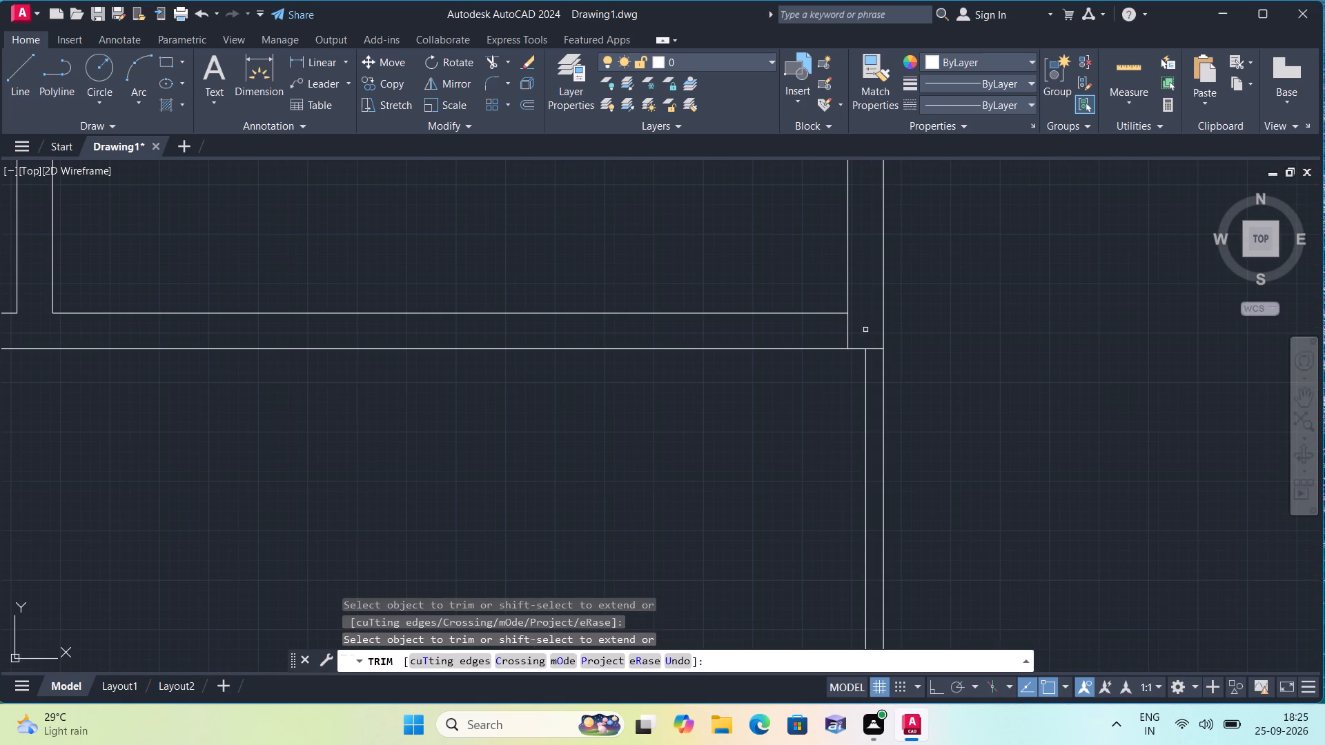
Trim the bottom wall's inner line where it crosses into the left and right side walls at the two bottom corners.
scroll(883, 385, down, 3)
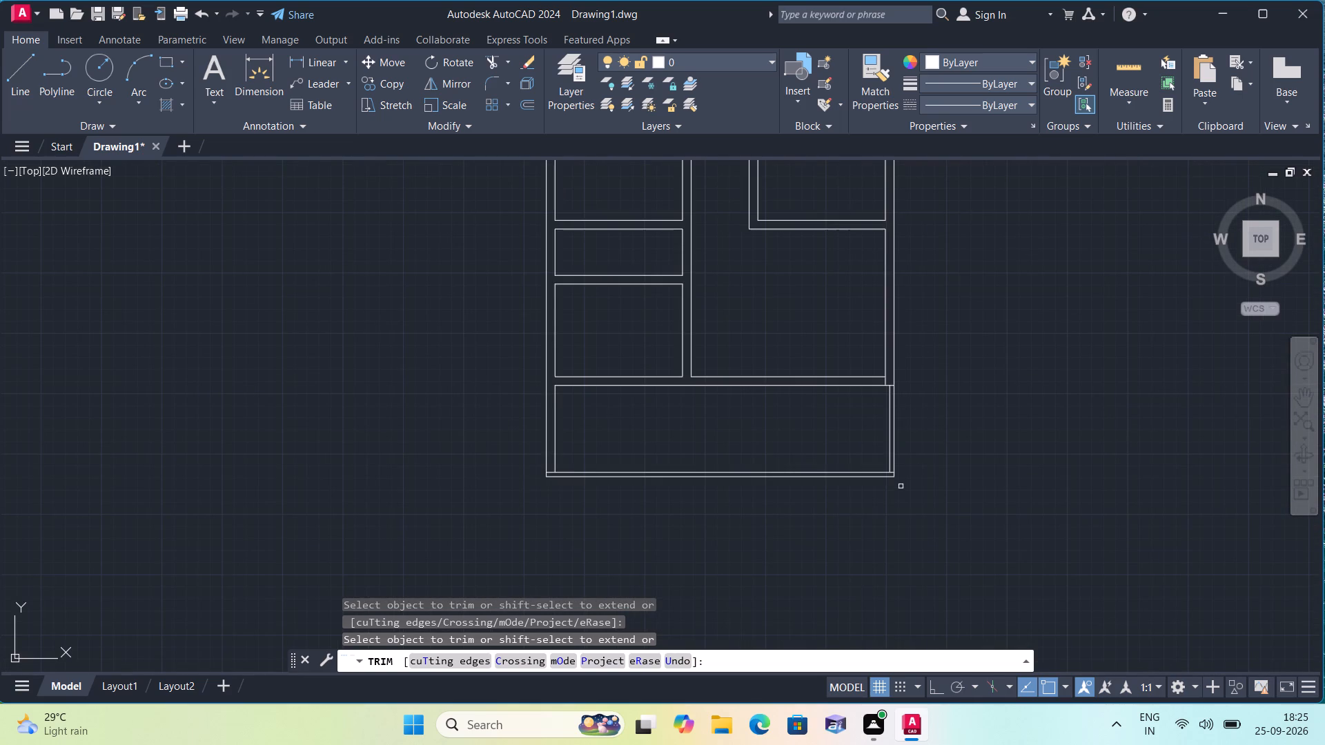
scroll(570, 480, up, 2)
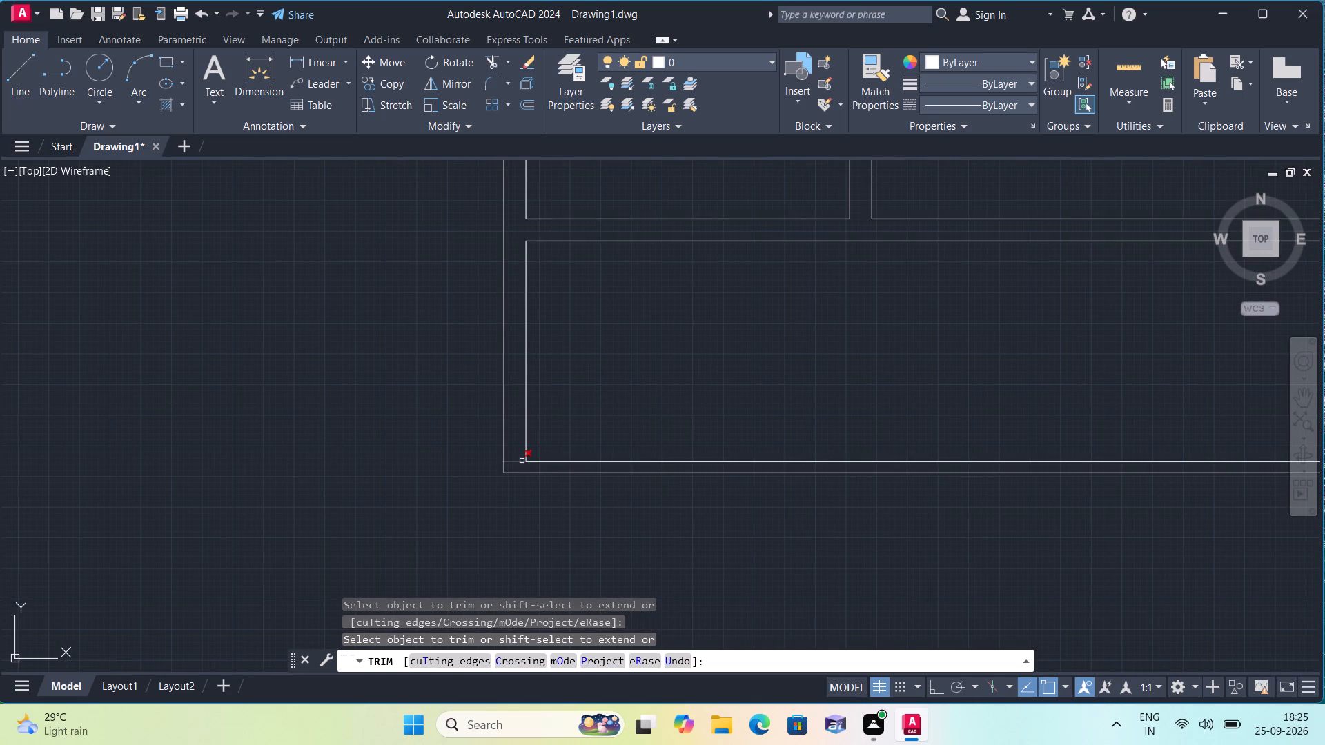
click(522, 460)
scroll(580, 499, down, 2)
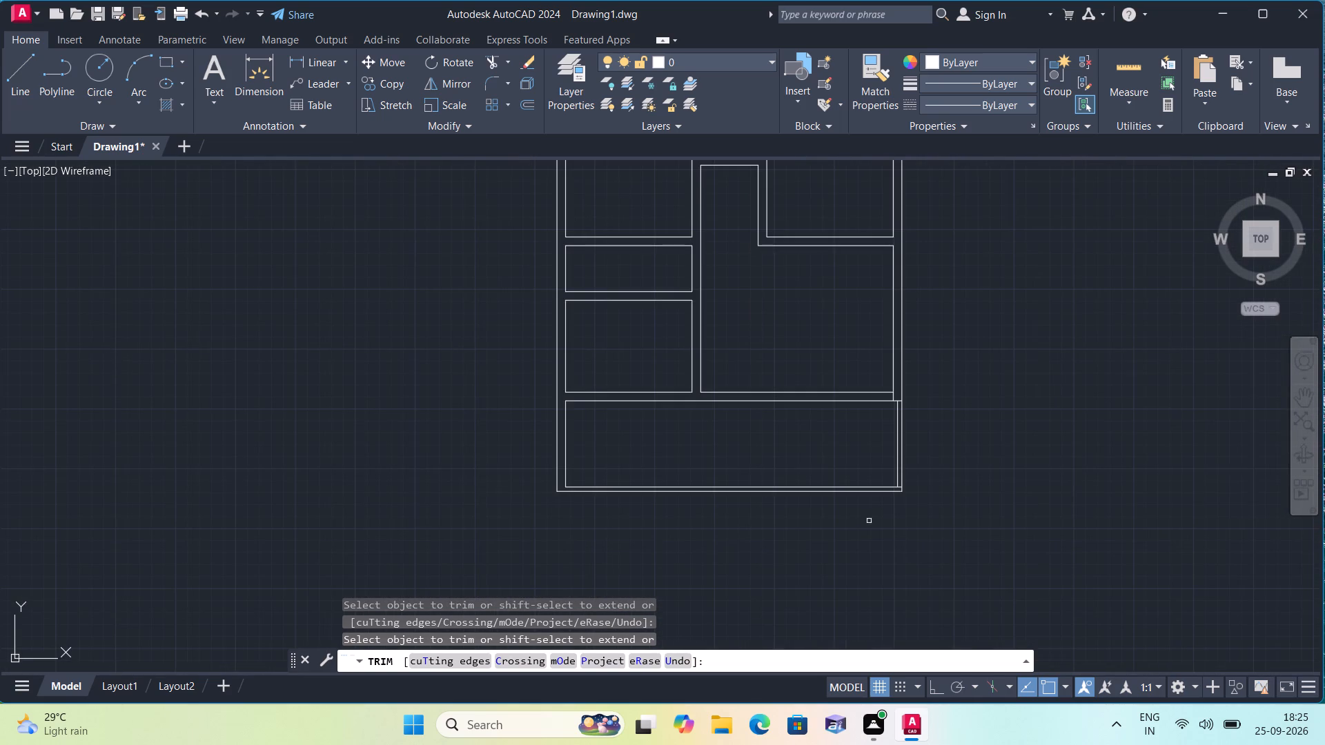
scroll(896, 485, up, 2)
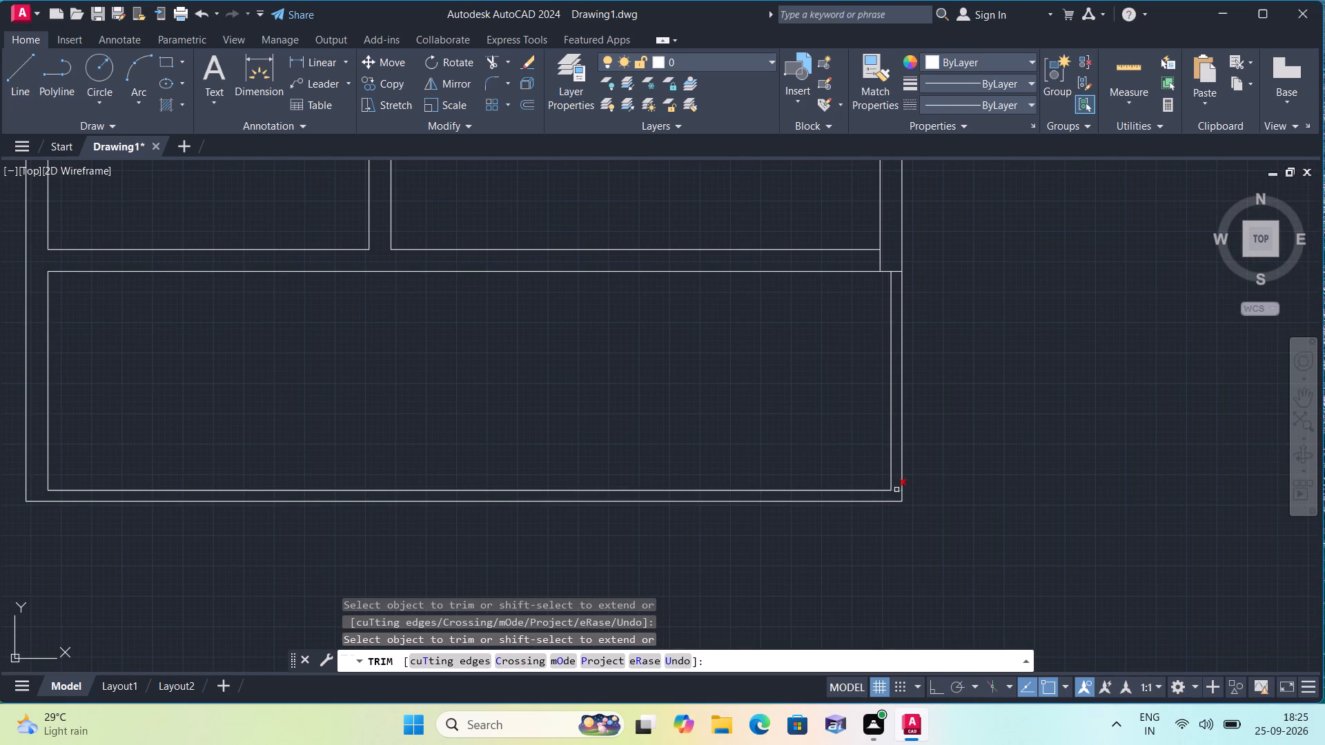
click(896, 490)
scroll(839, 487, down, 2)
scroll(809, 557, down, 1)
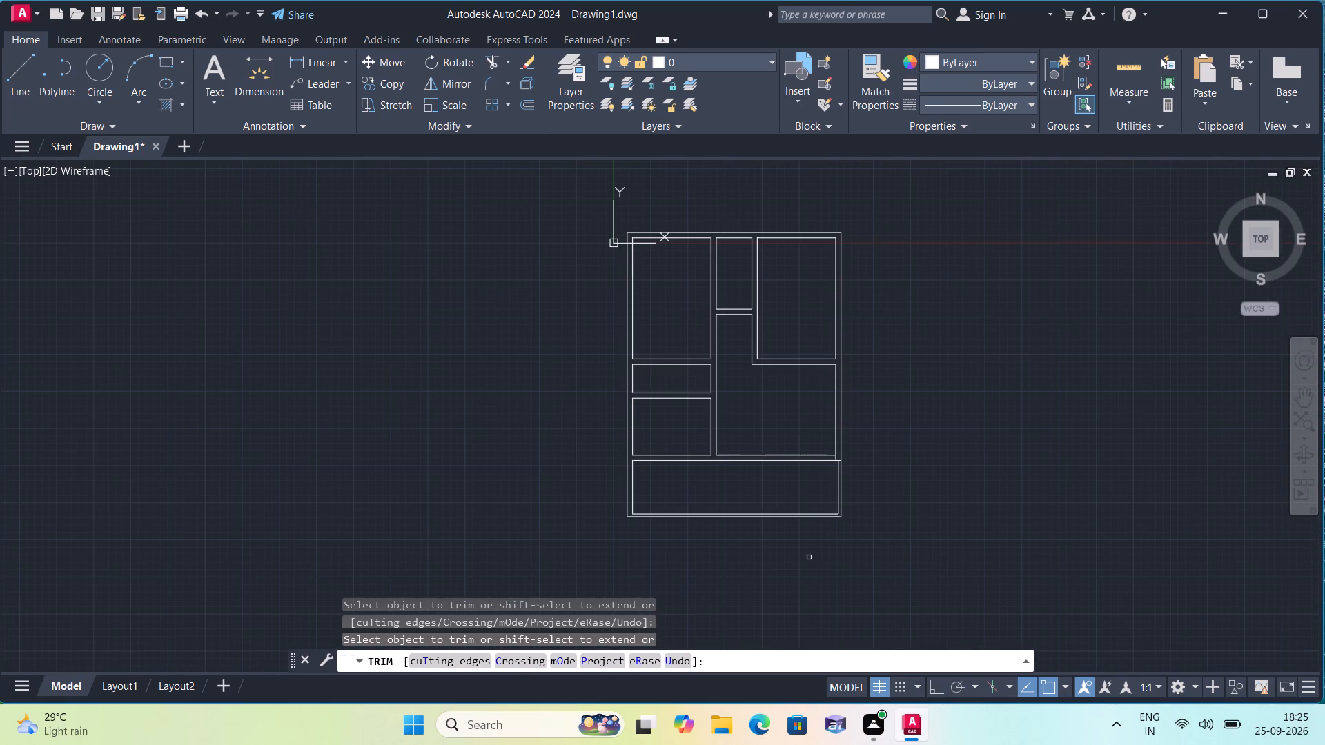
key(Escape)
middle_click(634, 528)
scroll(656, 560, down, 1)
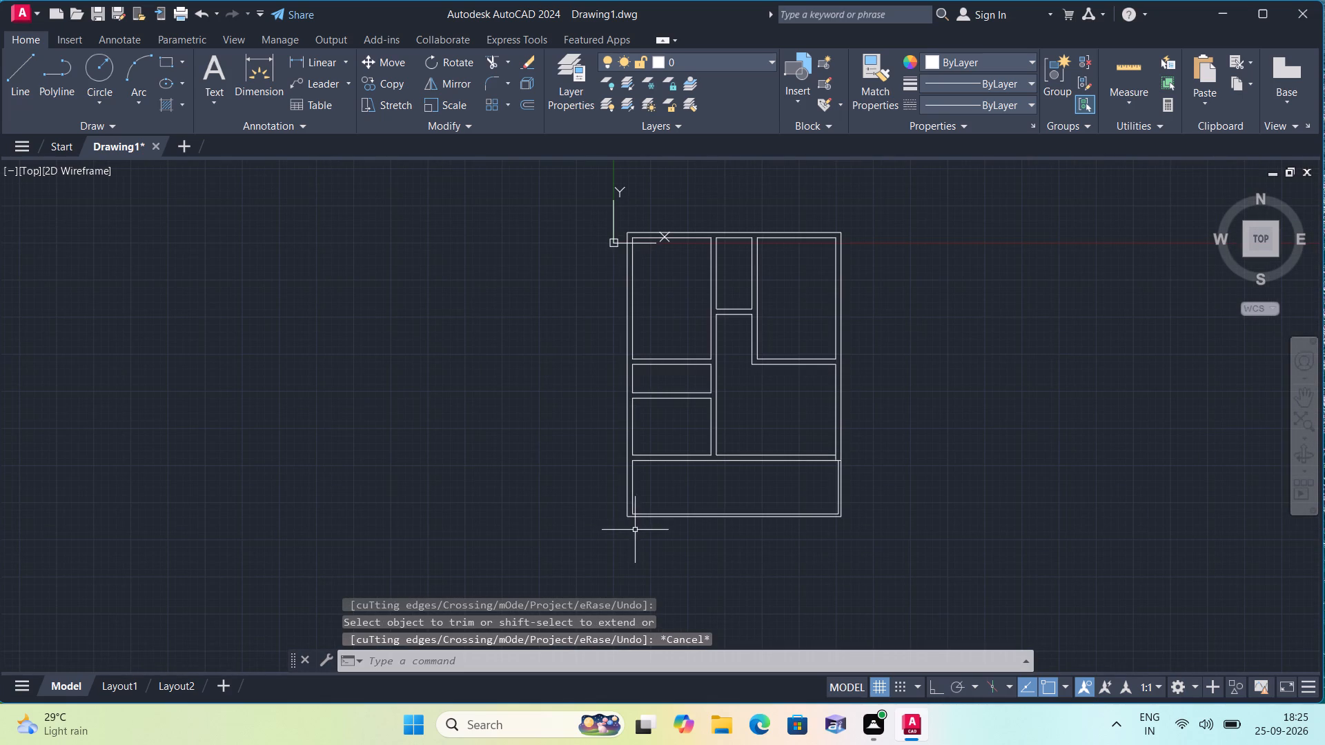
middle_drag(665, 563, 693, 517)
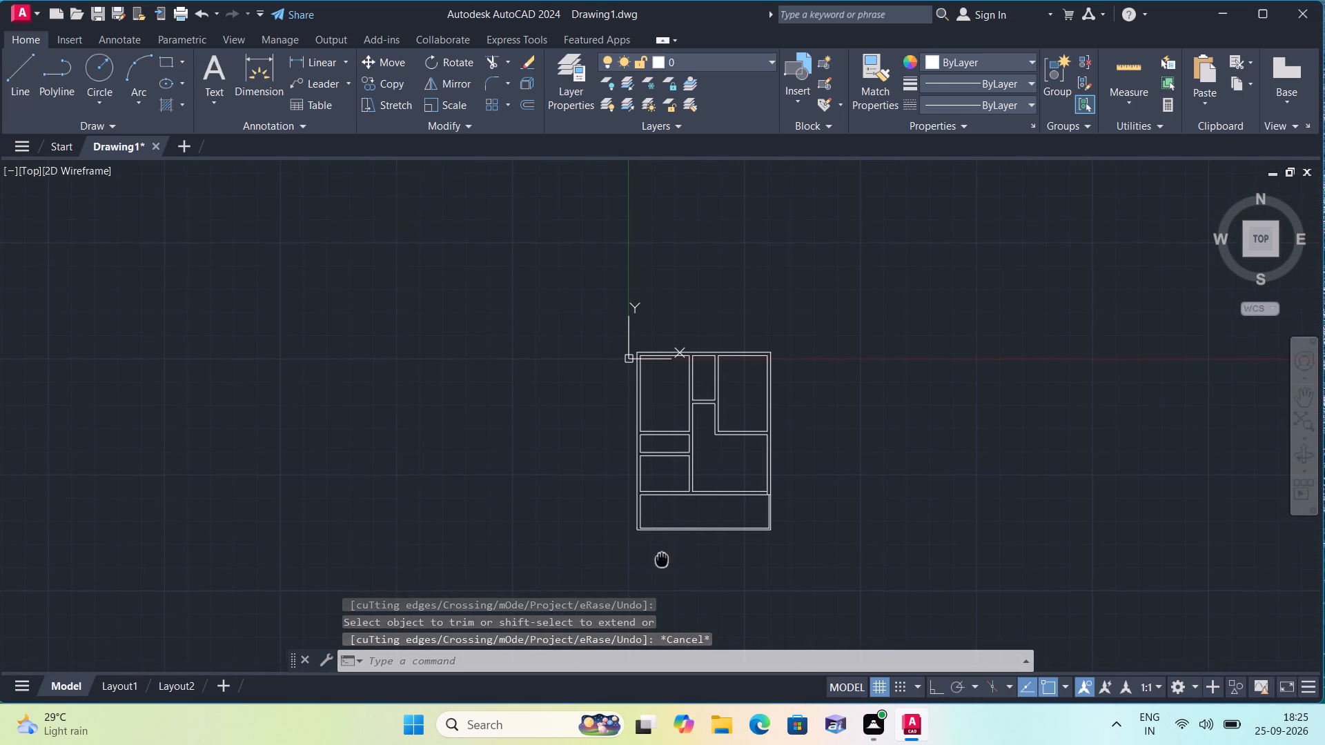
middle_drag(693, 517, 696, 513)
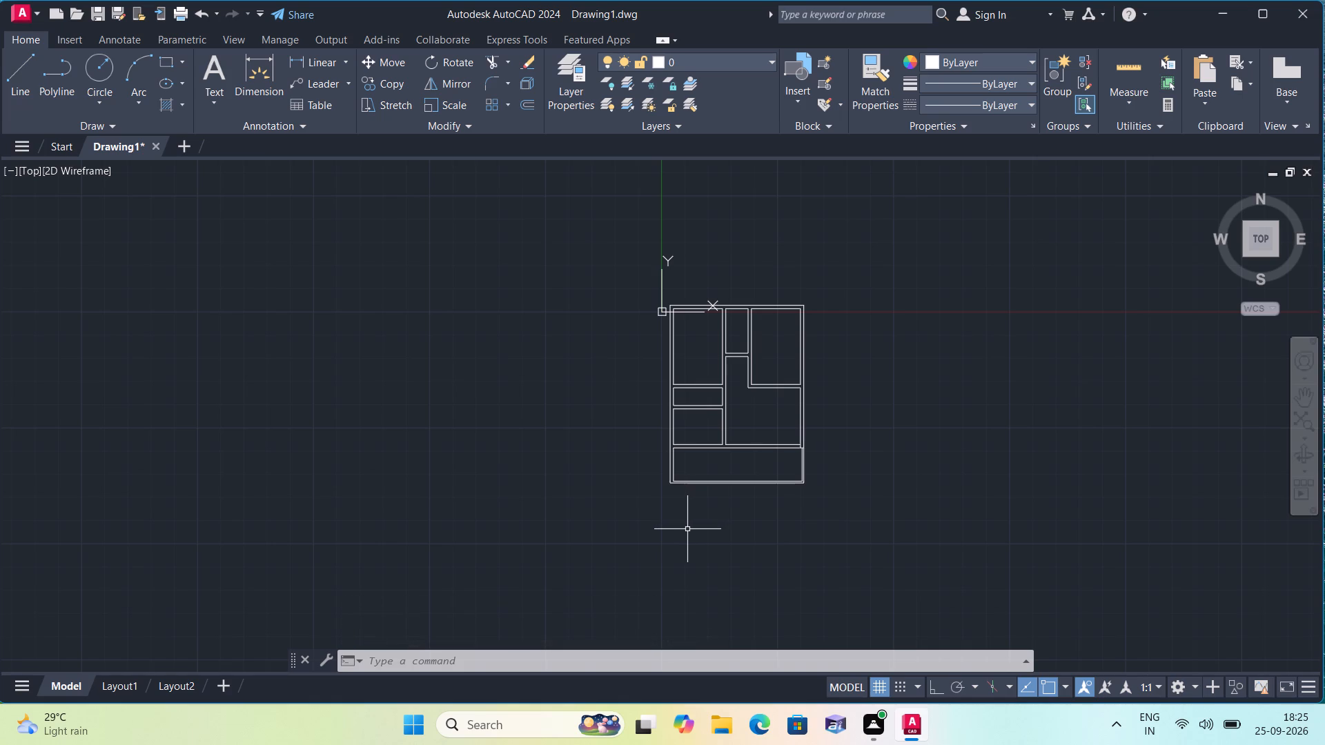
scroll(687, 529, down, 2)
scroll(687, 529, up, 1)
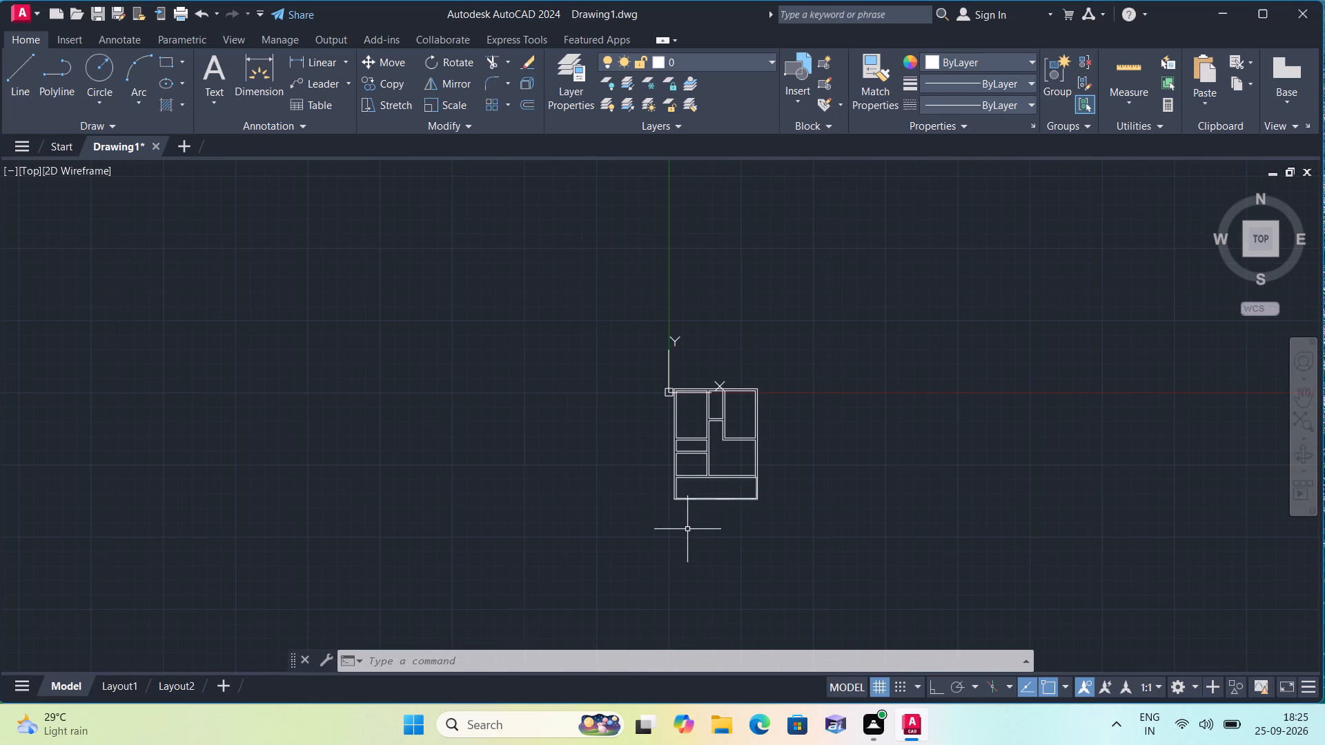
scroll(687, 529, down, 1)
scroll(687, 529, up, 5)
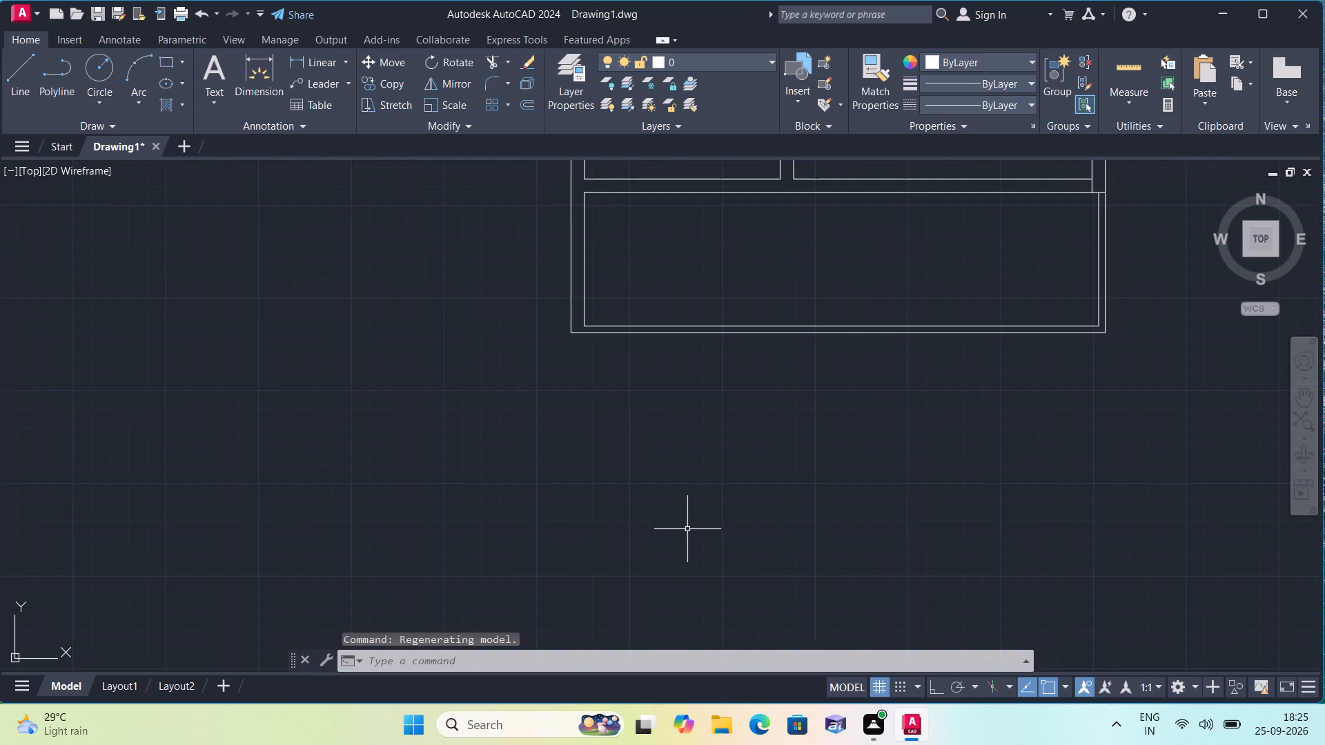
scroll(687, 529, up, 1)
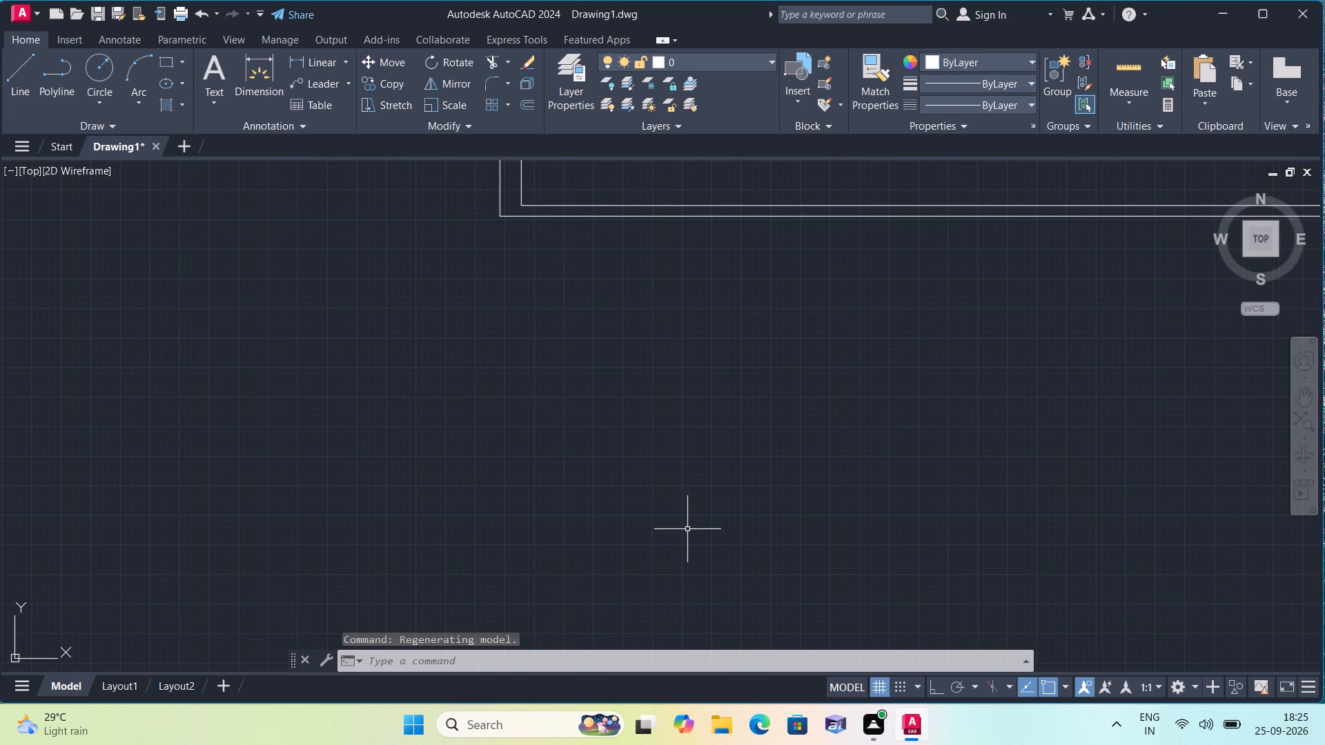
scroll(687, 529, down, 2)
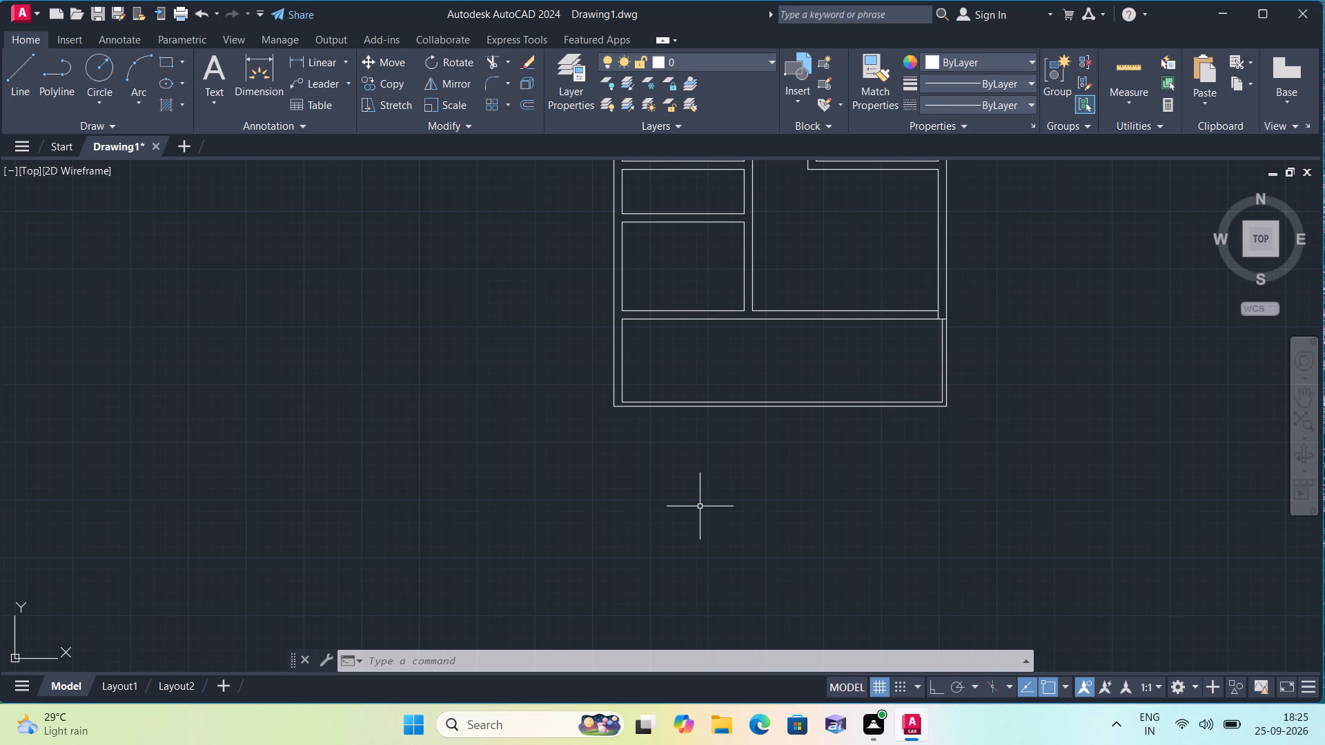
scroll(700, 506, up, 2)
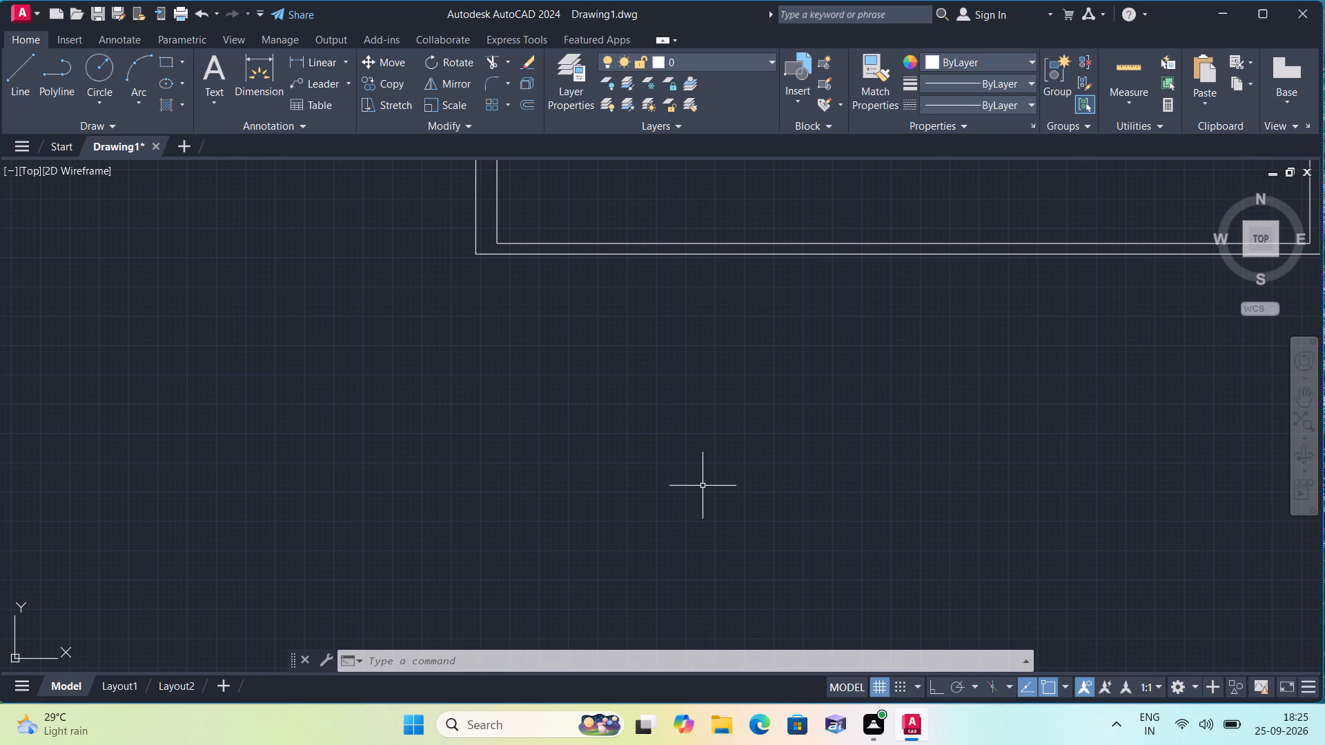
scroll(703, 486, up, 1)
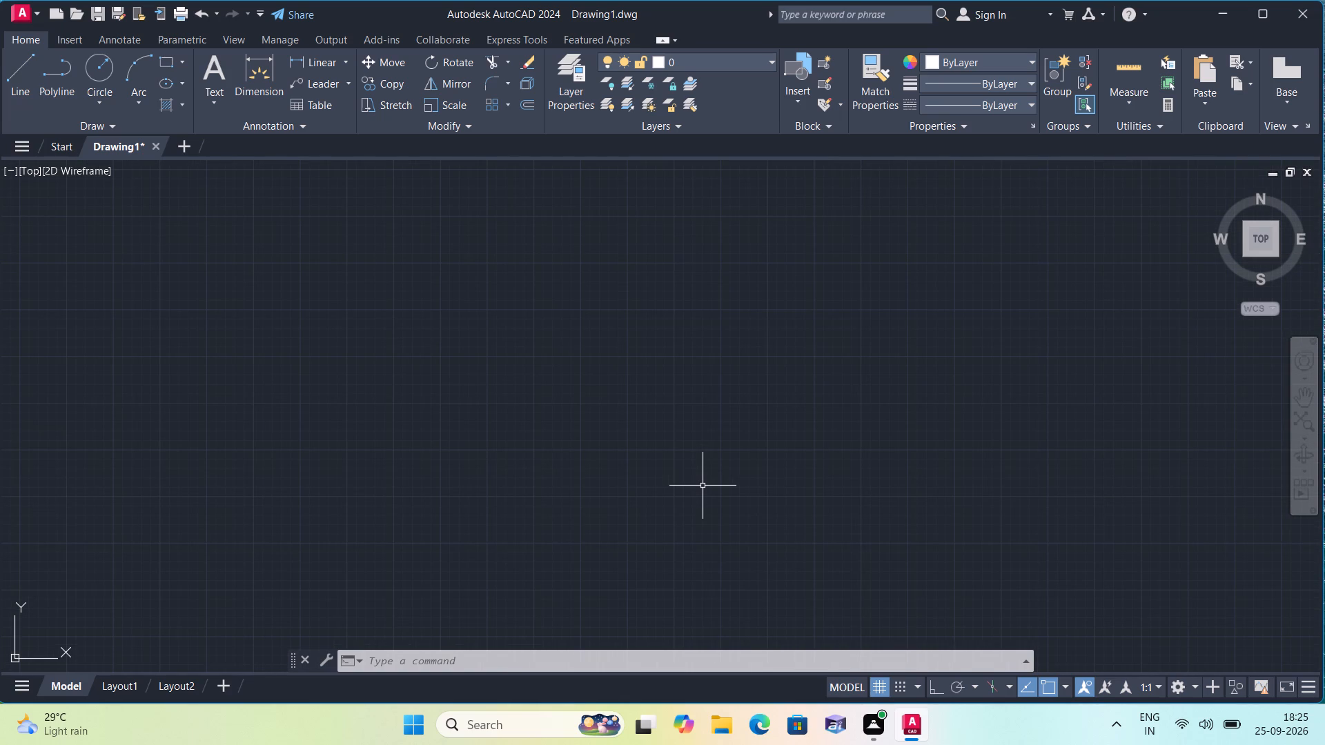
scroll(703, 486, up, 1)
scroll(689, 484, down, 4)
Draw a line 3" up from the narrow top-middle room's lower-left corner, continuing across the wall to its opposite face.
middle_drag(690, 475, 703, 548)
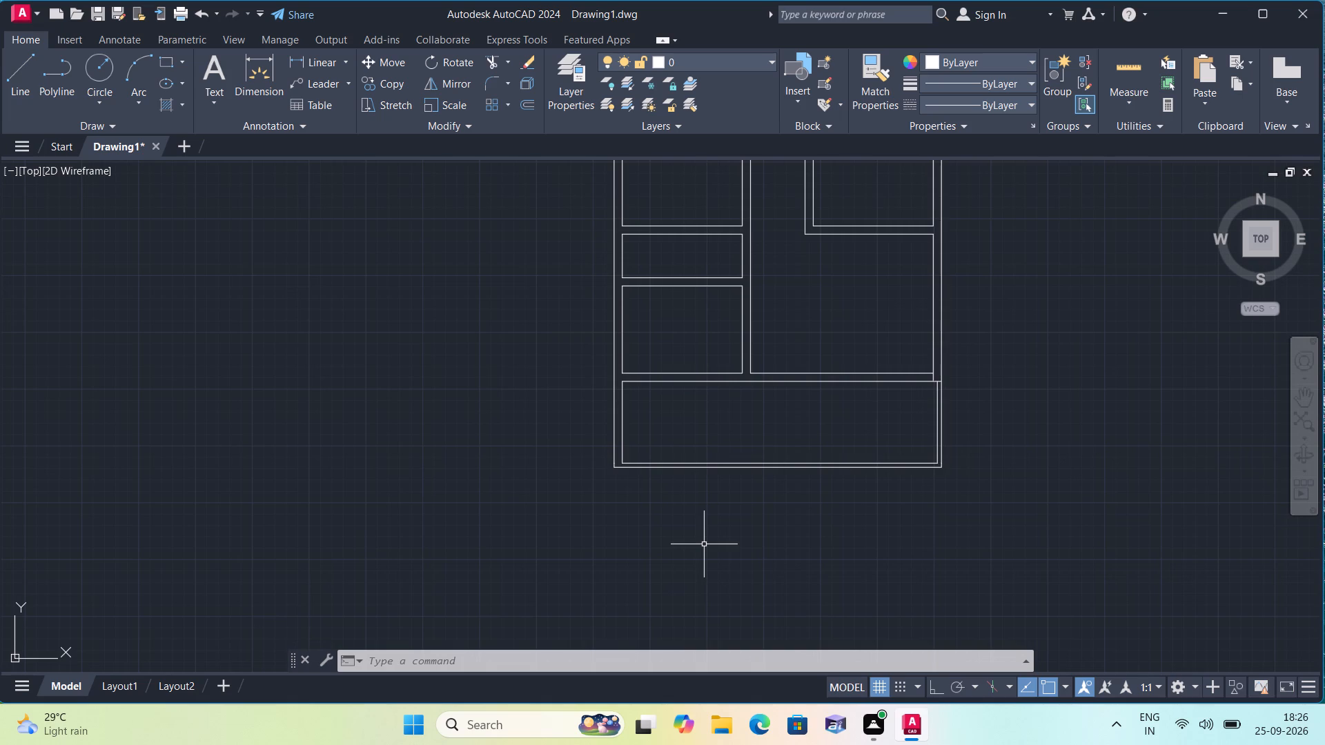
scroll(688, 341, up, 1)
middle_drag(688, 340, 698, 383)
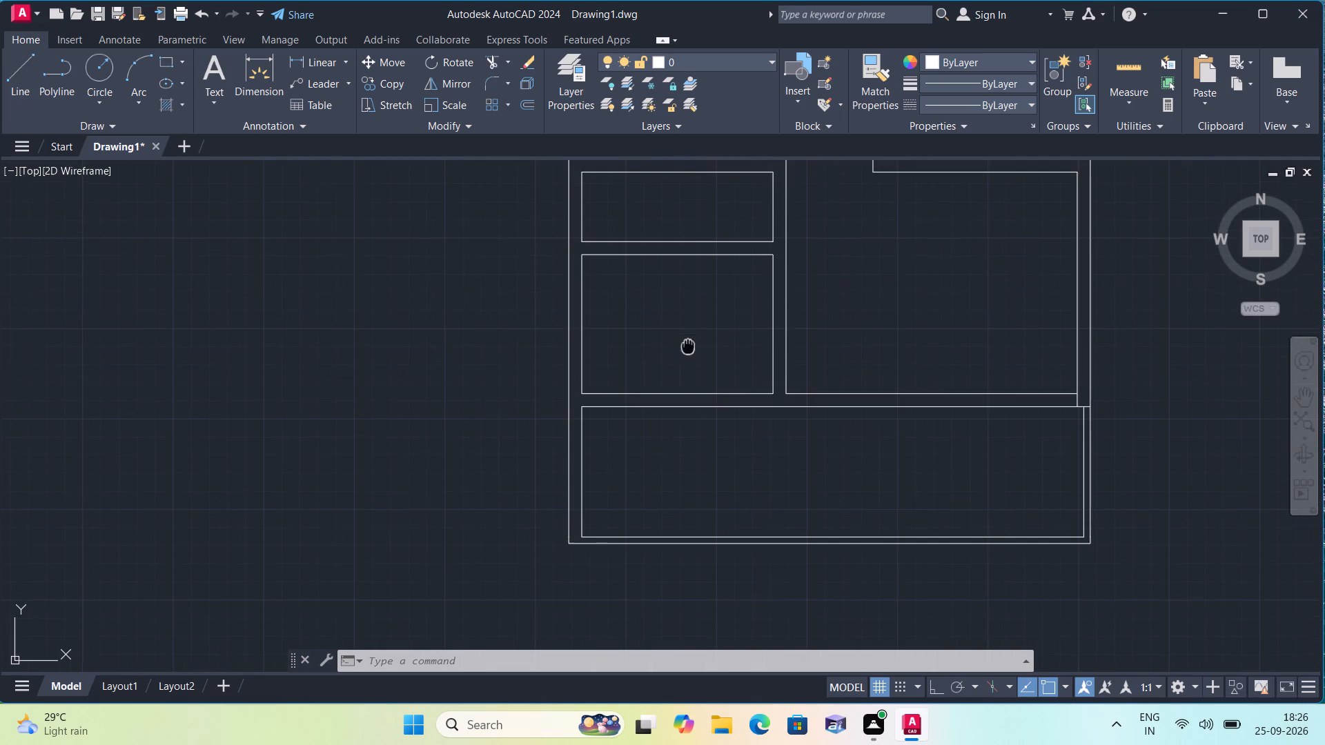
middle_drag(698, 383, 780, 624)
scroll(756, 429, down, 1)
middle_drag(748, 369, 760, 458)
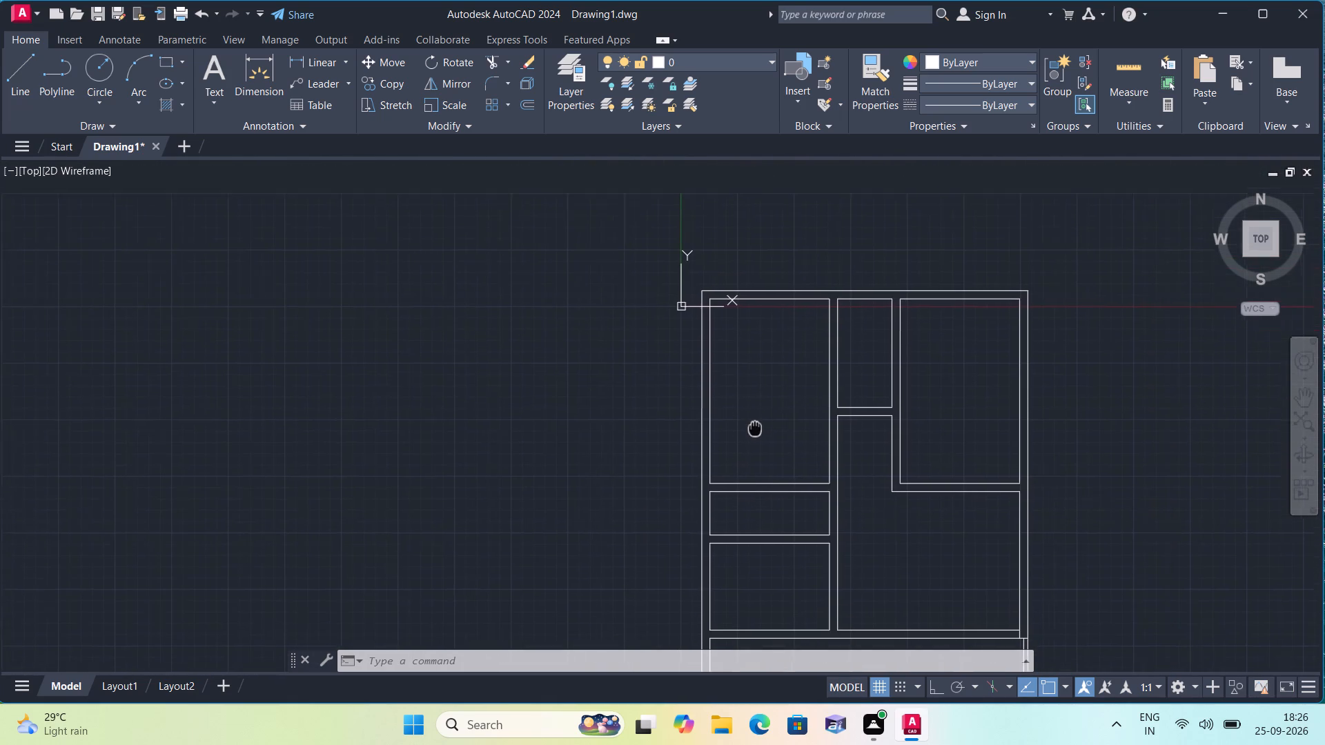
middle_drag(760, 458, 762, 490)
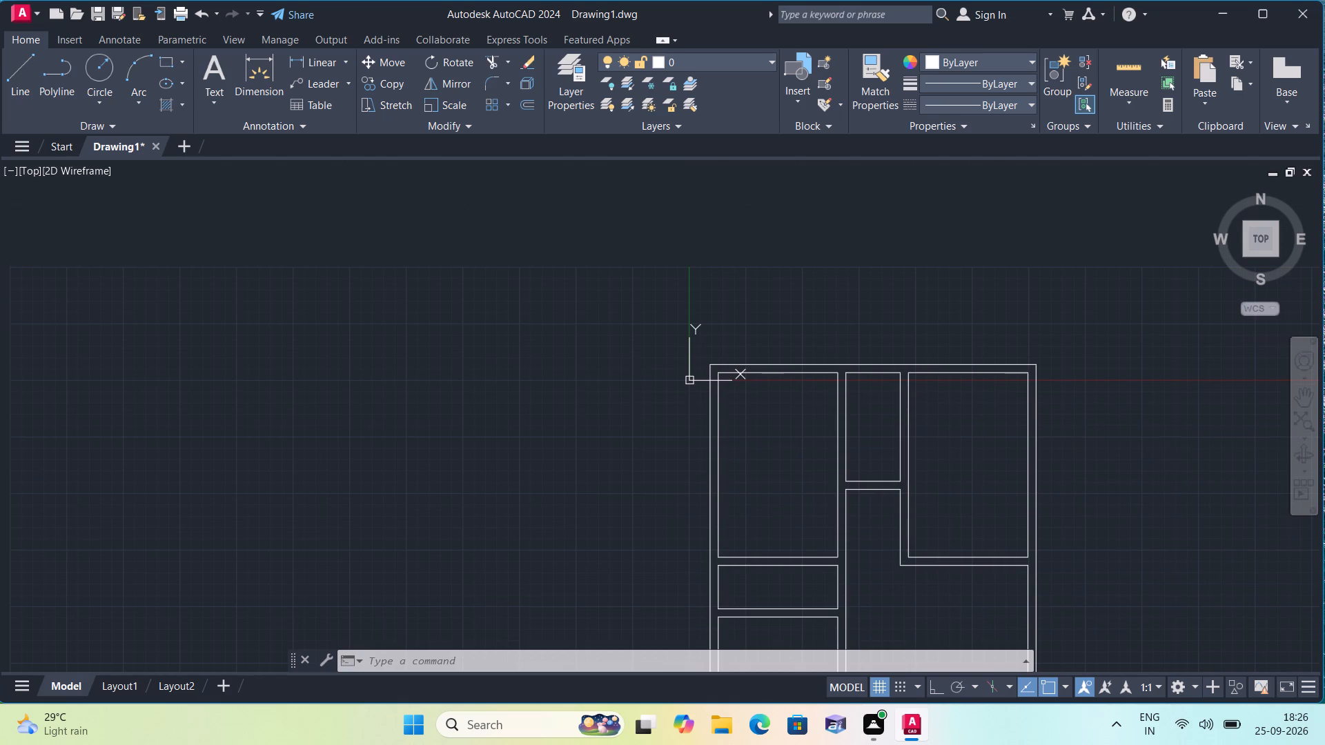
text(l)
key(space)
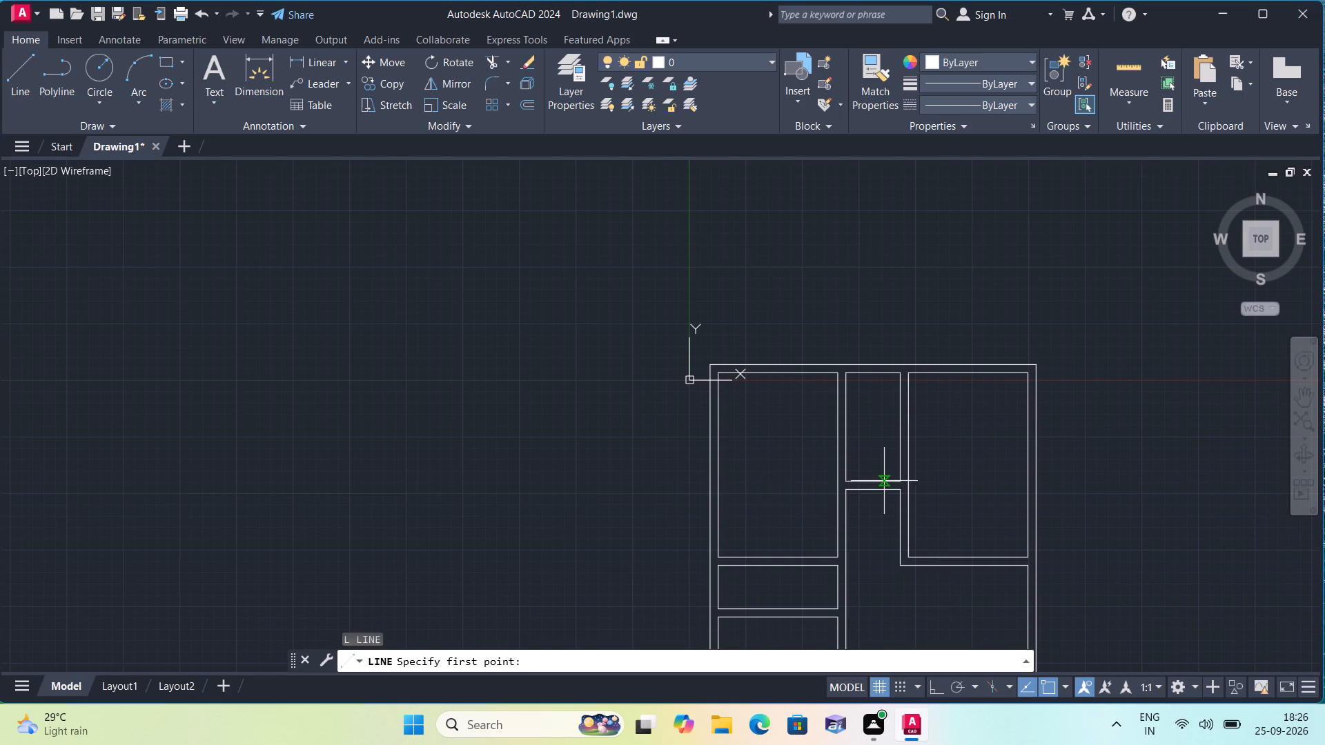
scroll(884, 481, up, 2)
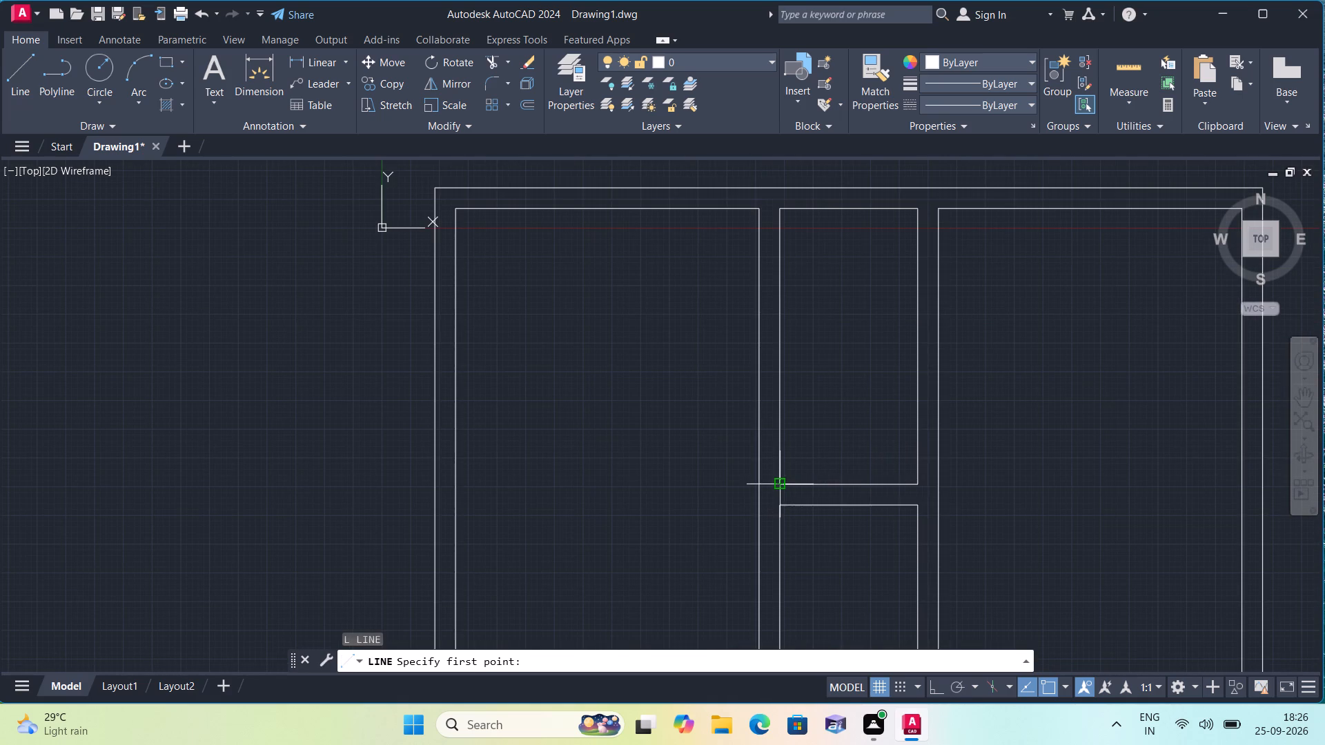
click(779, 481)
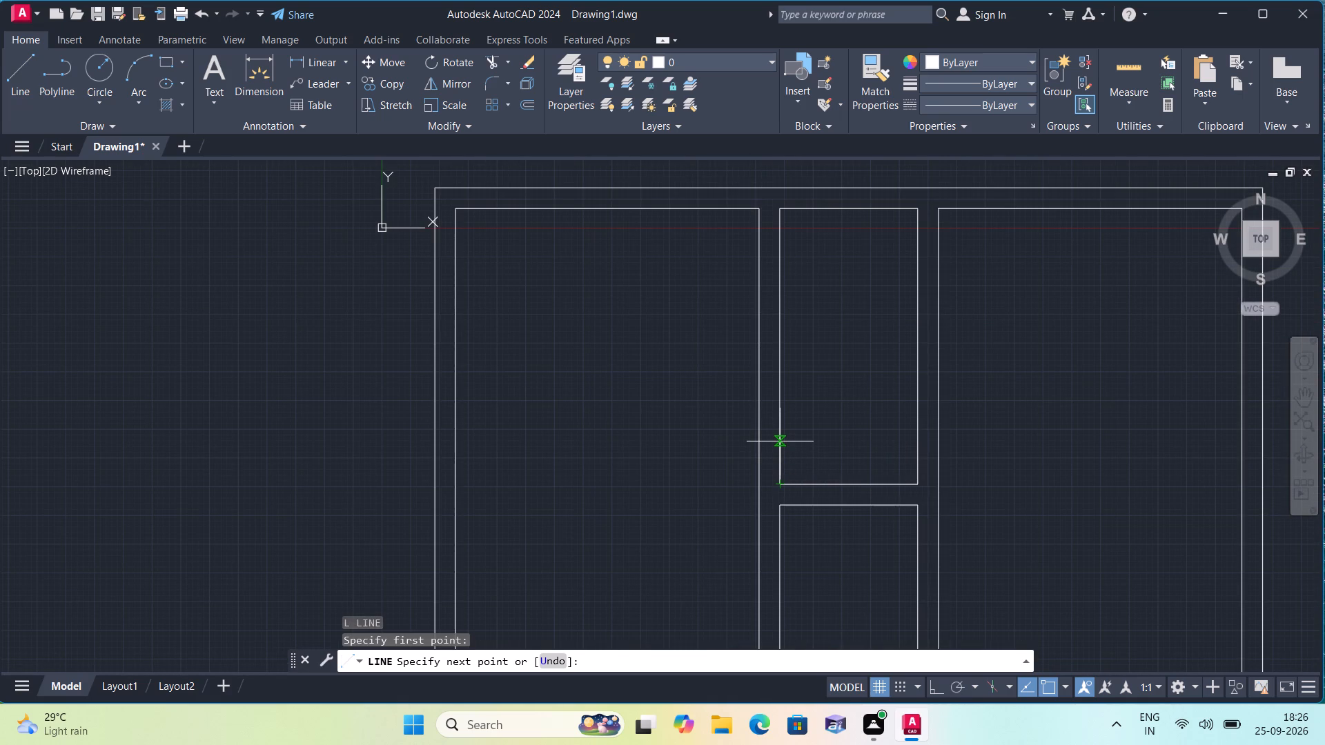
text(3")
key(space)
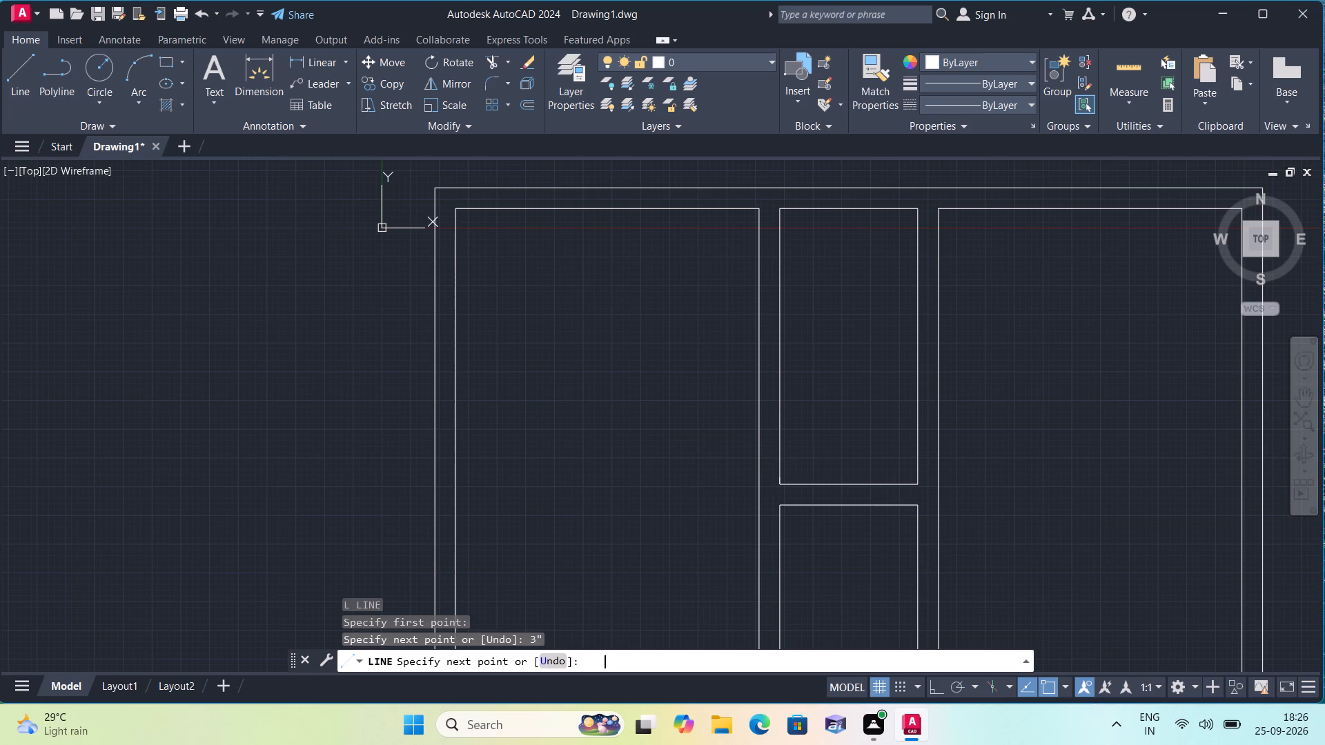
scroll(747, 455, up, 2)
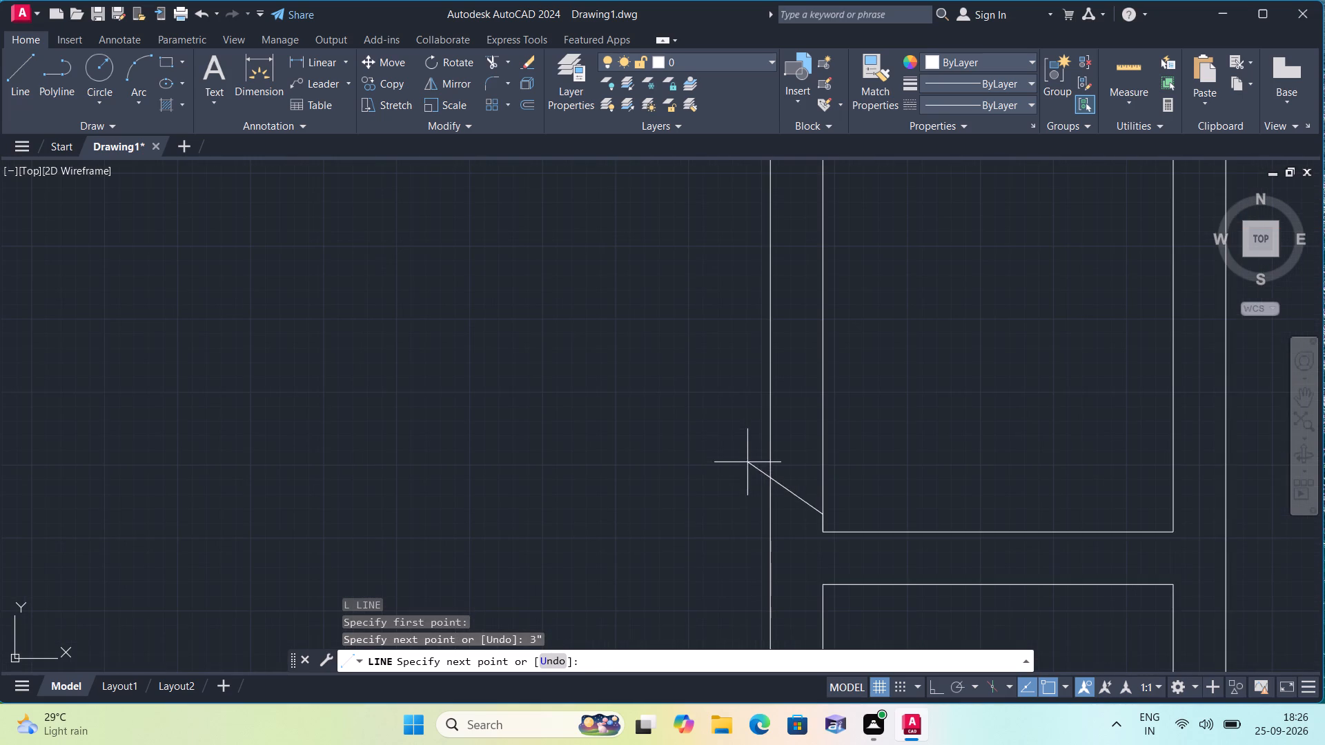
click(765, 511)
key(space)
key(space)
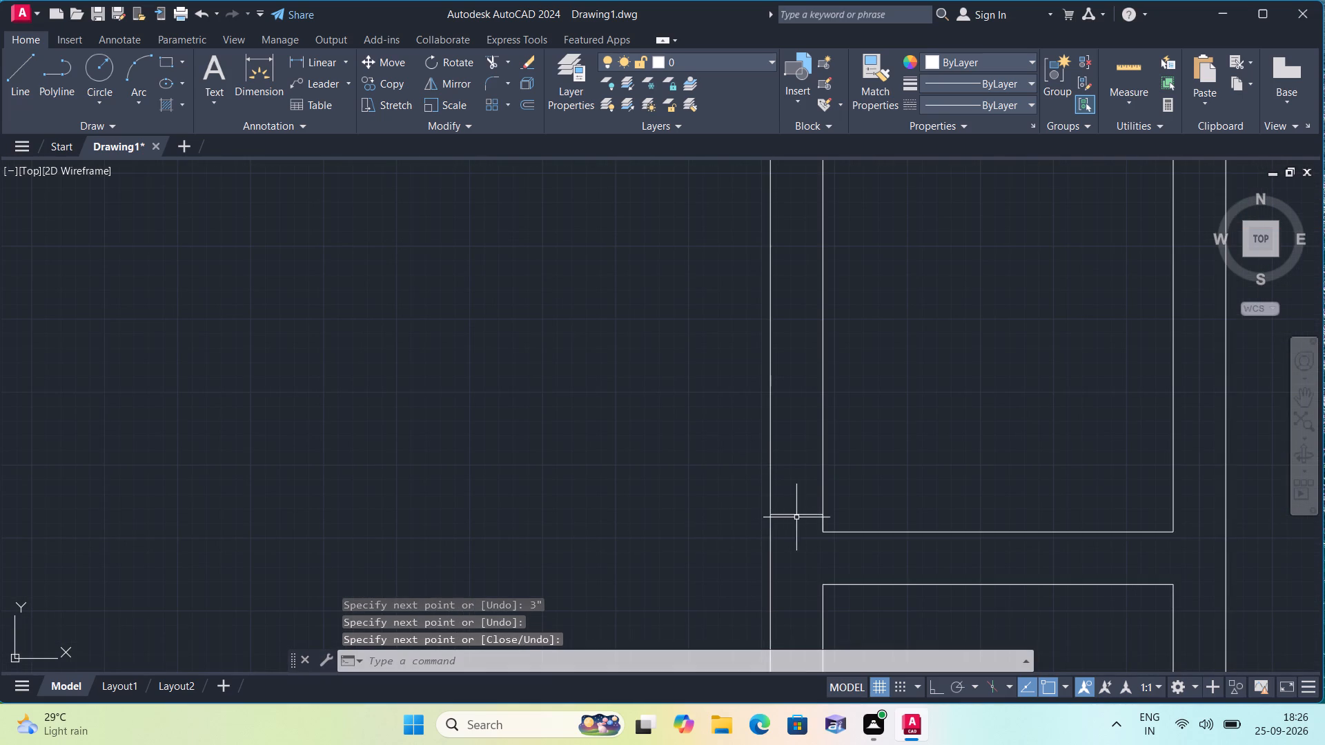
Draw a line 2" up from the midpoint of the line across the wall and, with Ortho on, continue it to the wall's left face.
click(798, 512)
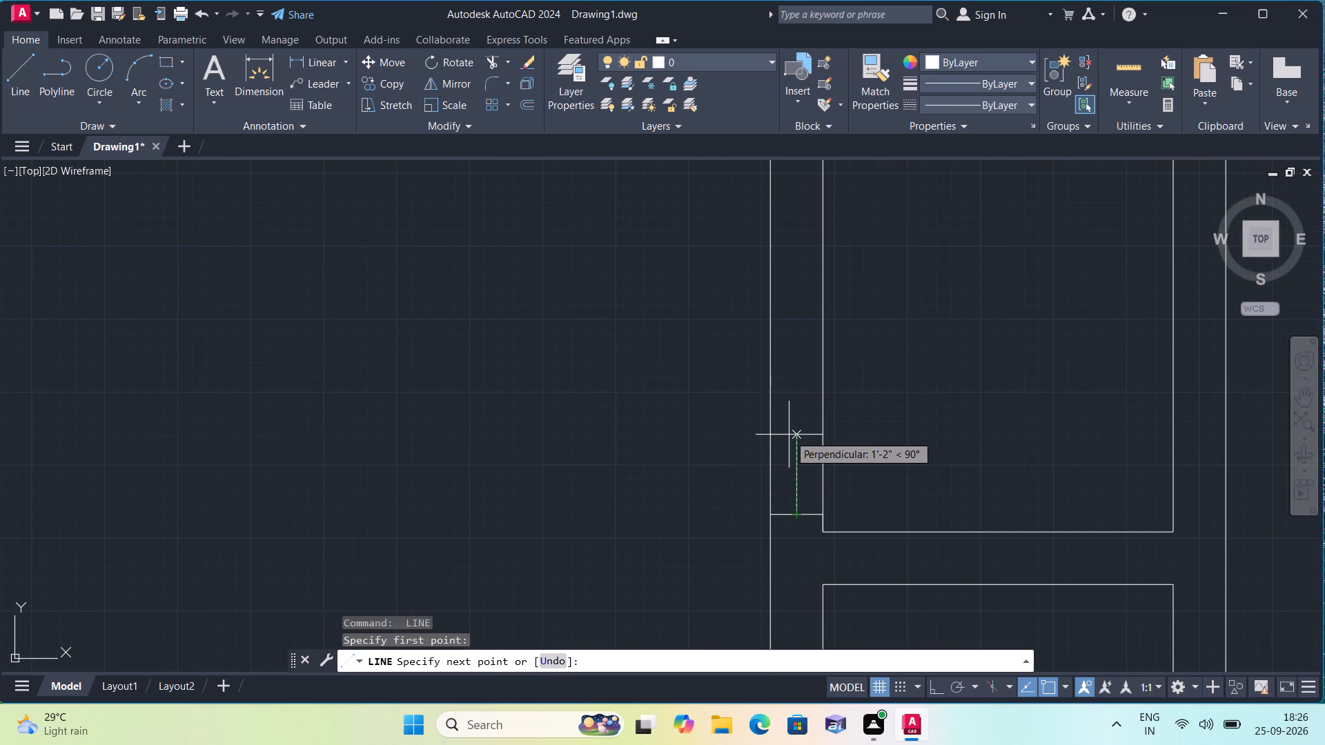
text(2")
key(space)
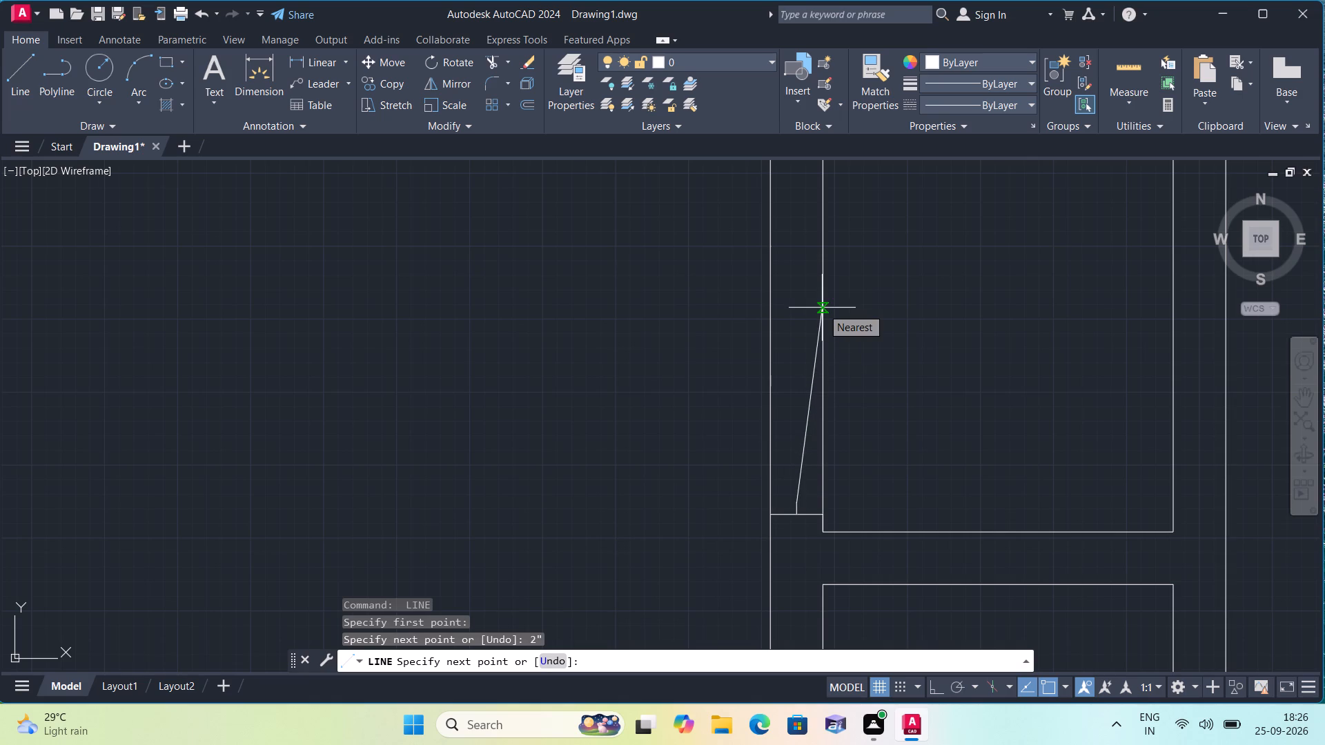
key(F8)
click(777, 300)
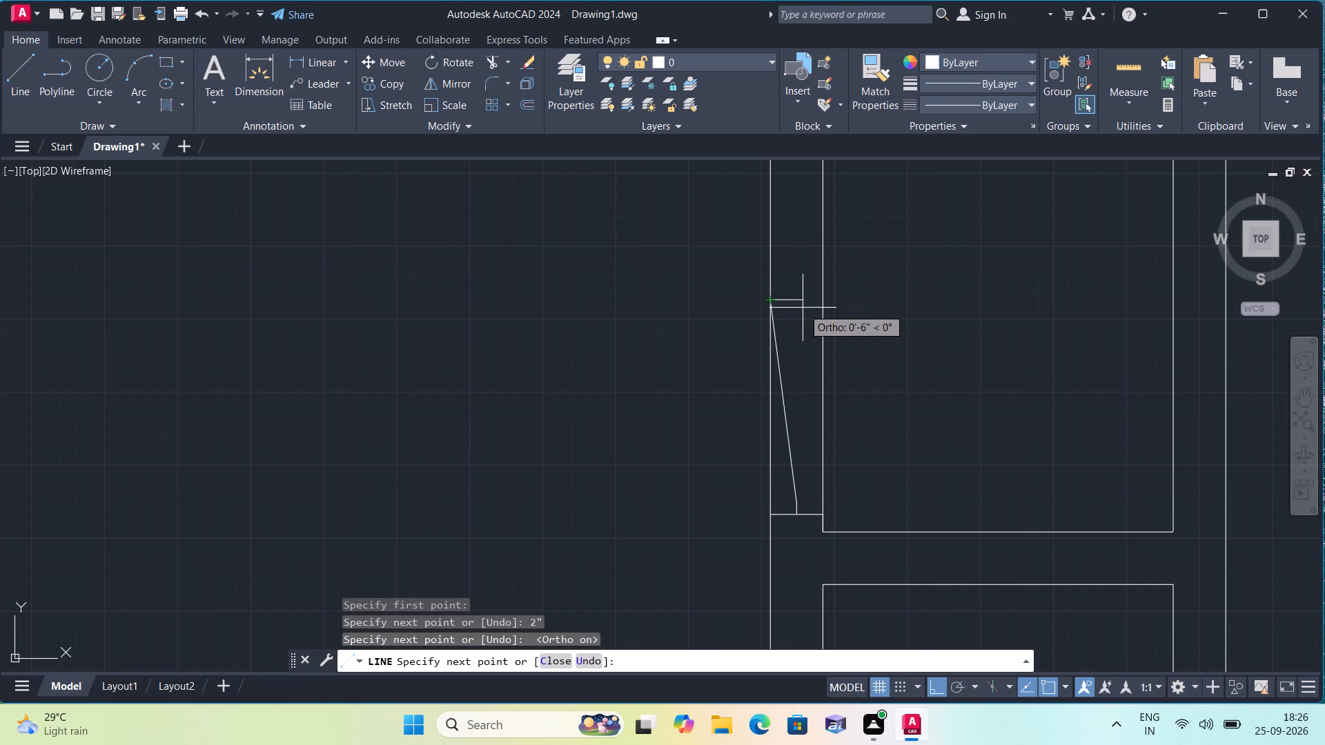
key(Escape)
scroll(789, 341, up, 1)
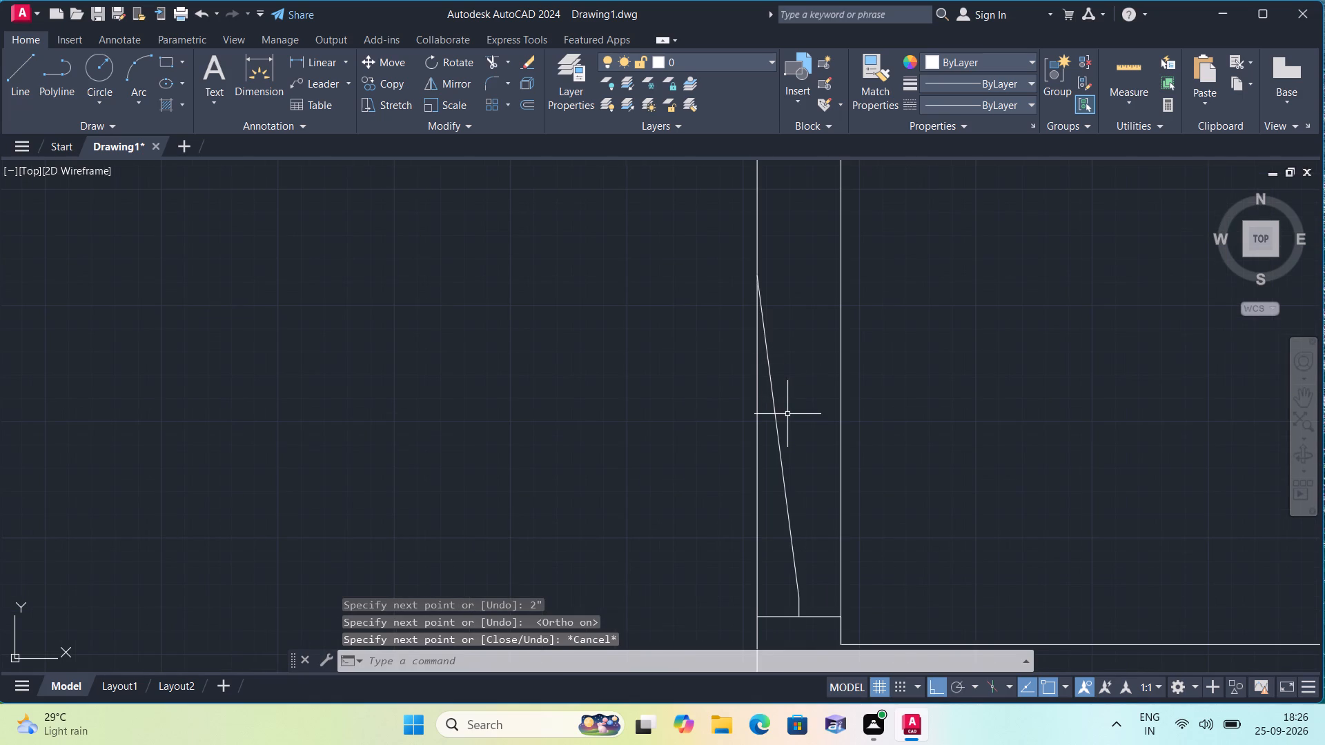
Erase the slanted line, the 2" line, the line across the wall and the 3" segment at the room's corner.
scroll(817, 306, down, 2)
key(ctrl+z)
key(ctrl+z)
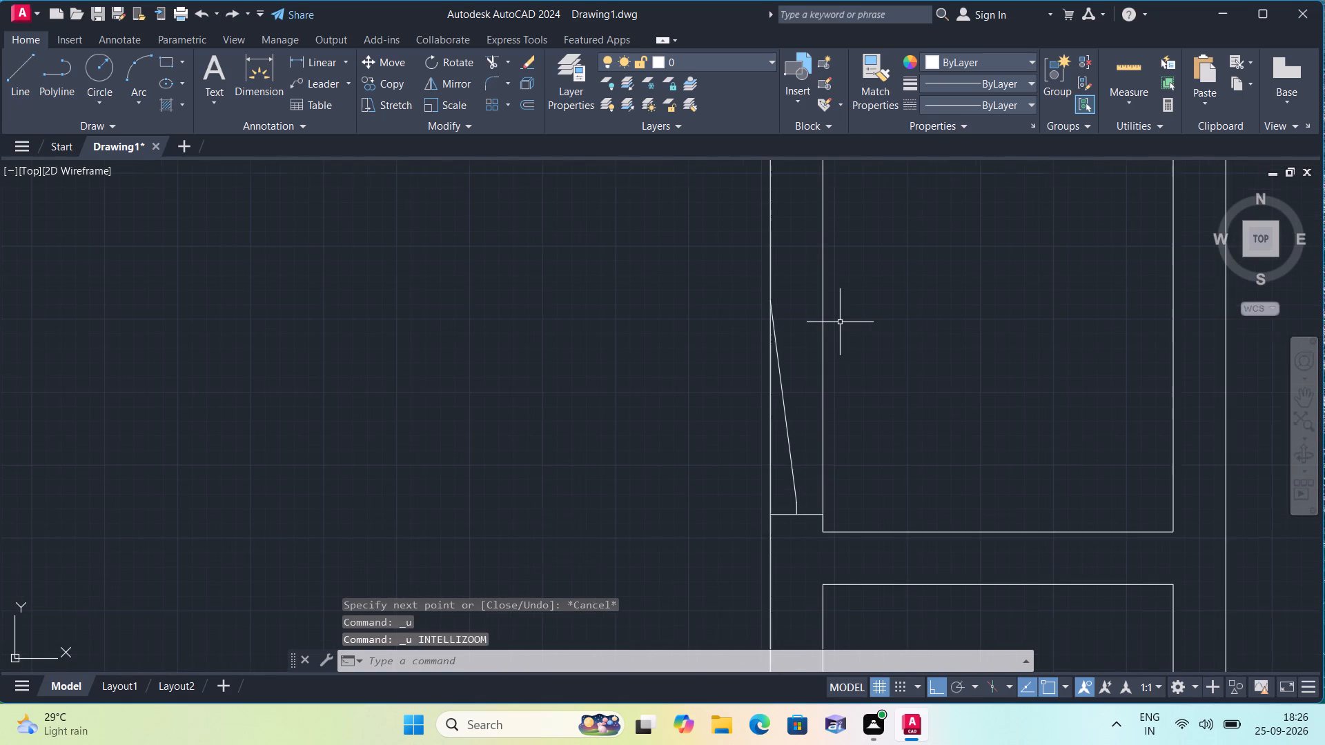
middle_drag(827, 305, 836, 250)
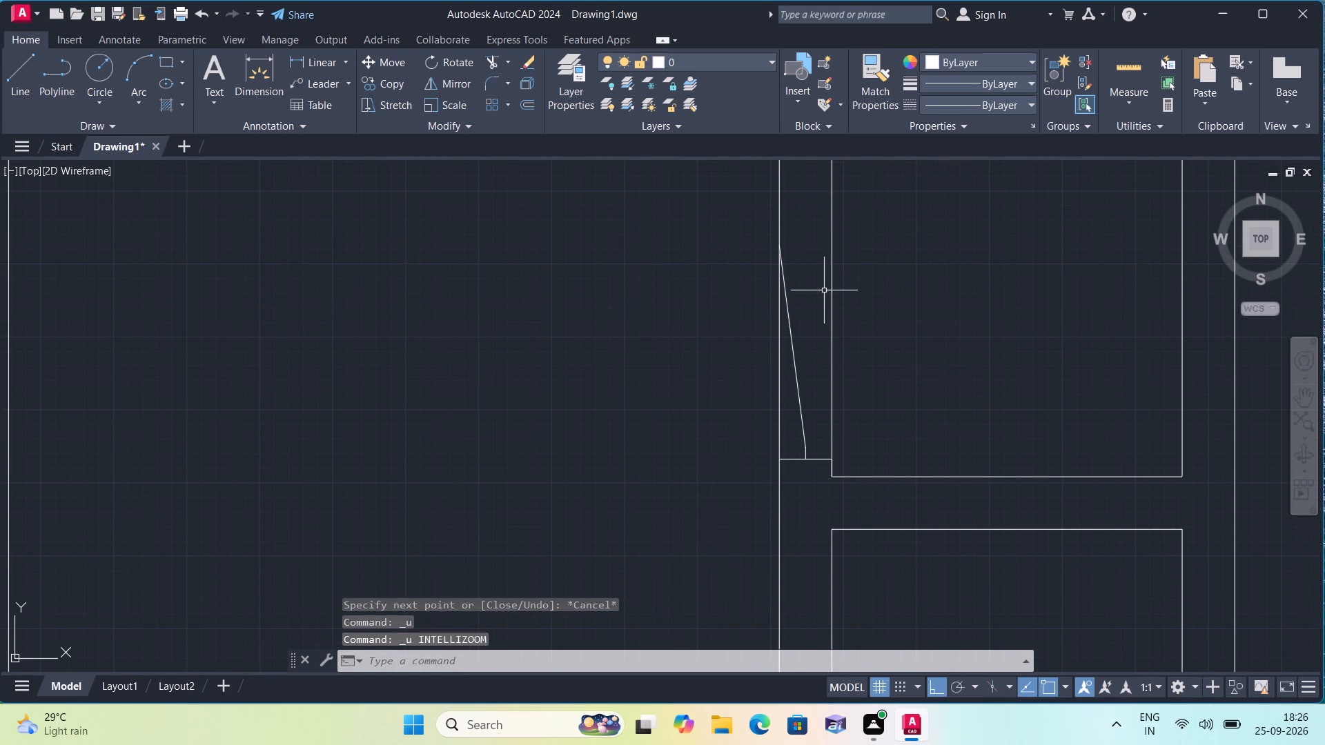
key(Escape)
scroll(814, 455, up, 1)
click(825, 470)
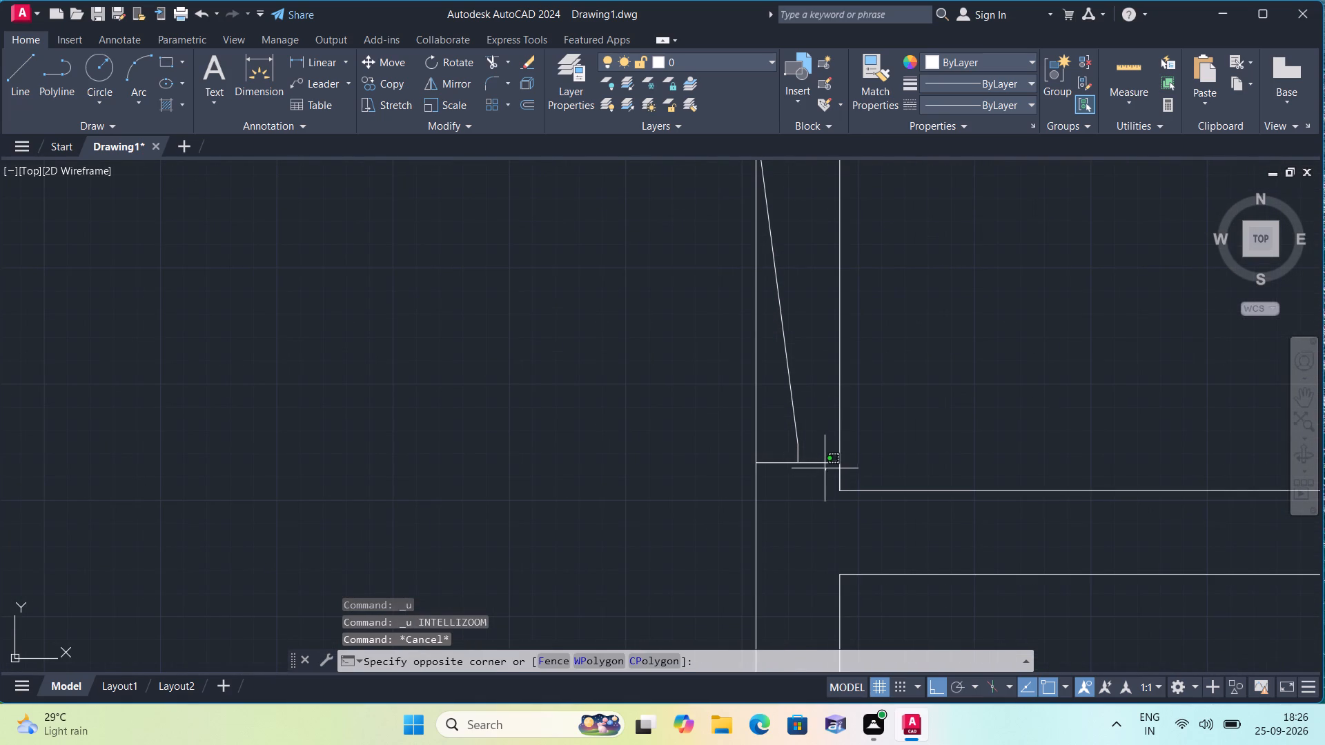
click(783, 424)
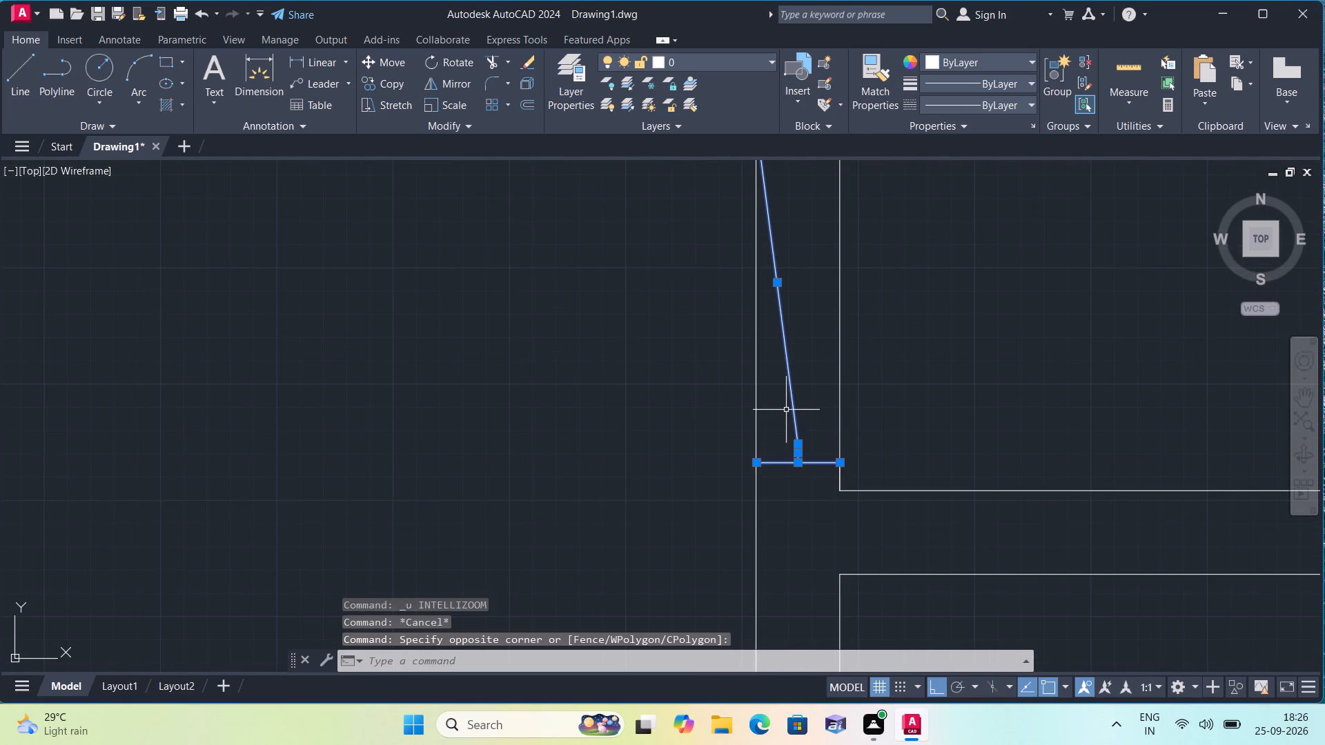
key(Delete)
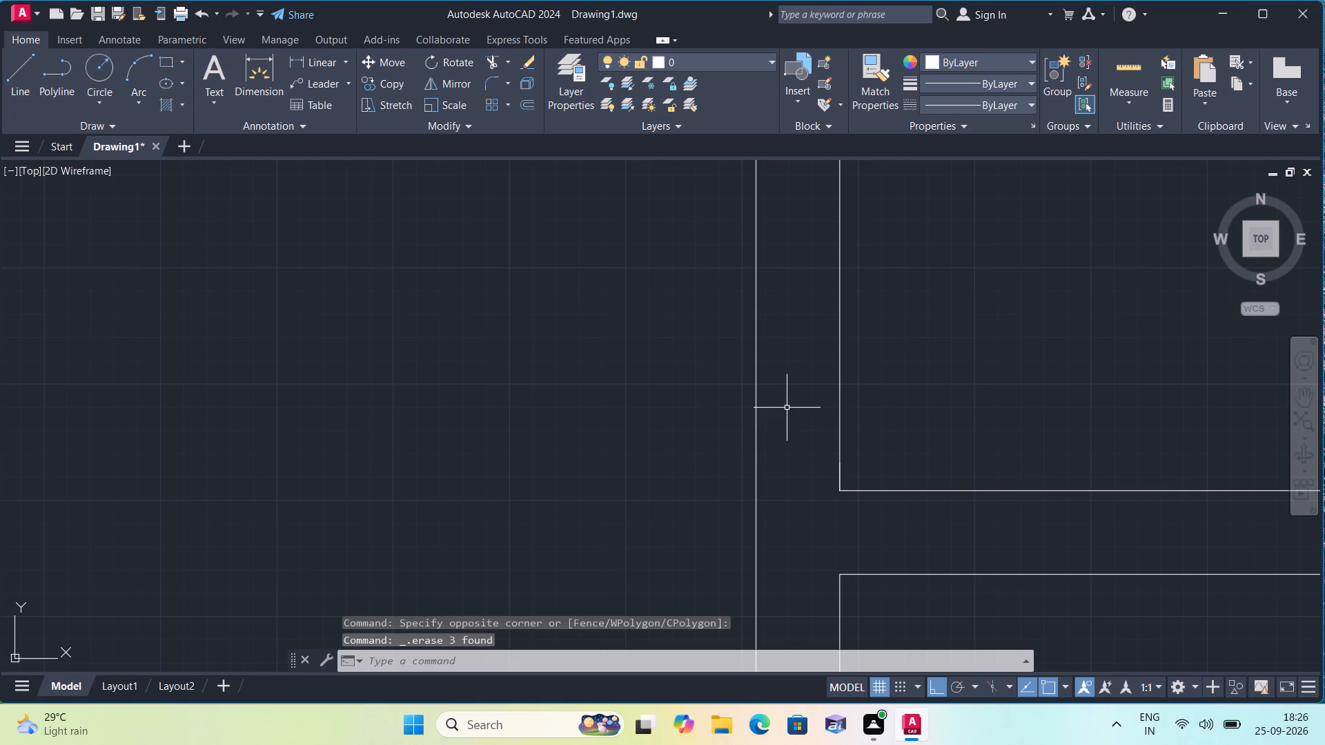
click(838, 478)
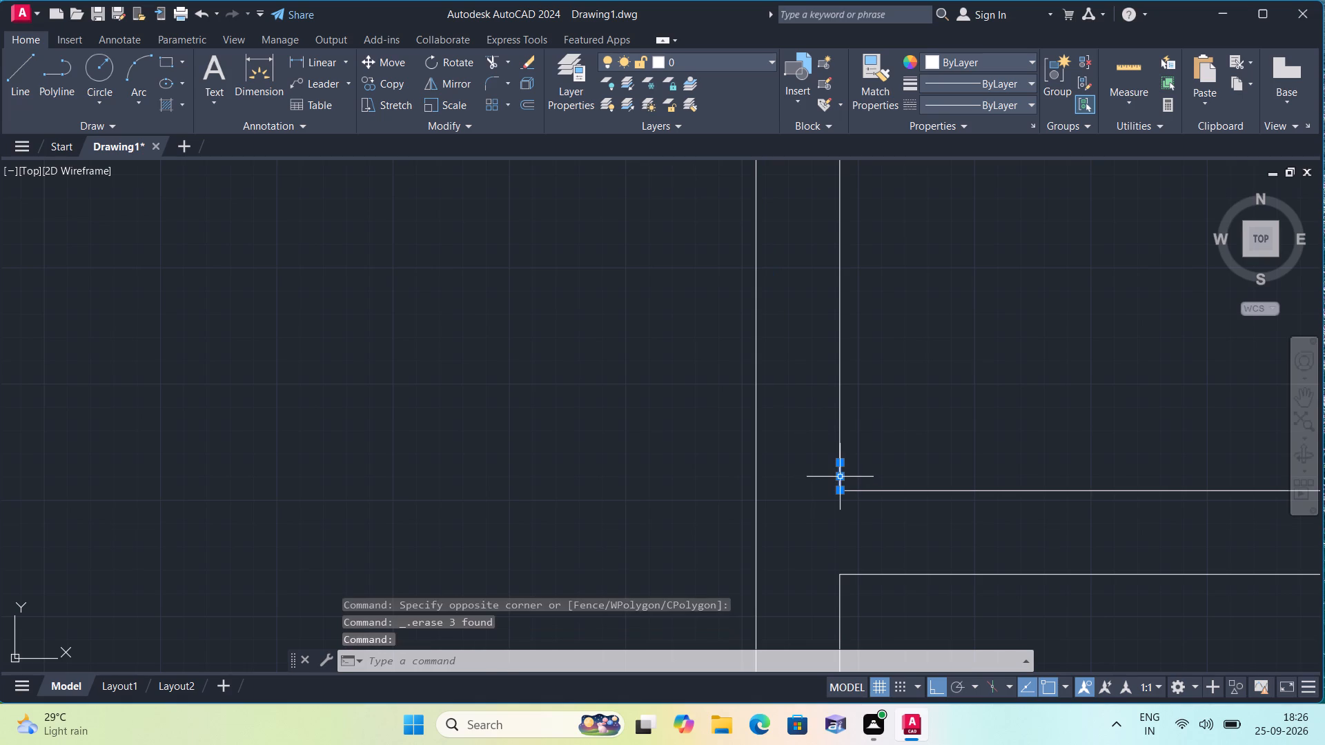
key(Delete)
Draw a line 3" up from the narrow top-middle room's lower-left corner, continuing straight across the wall to its left face.
text(l)
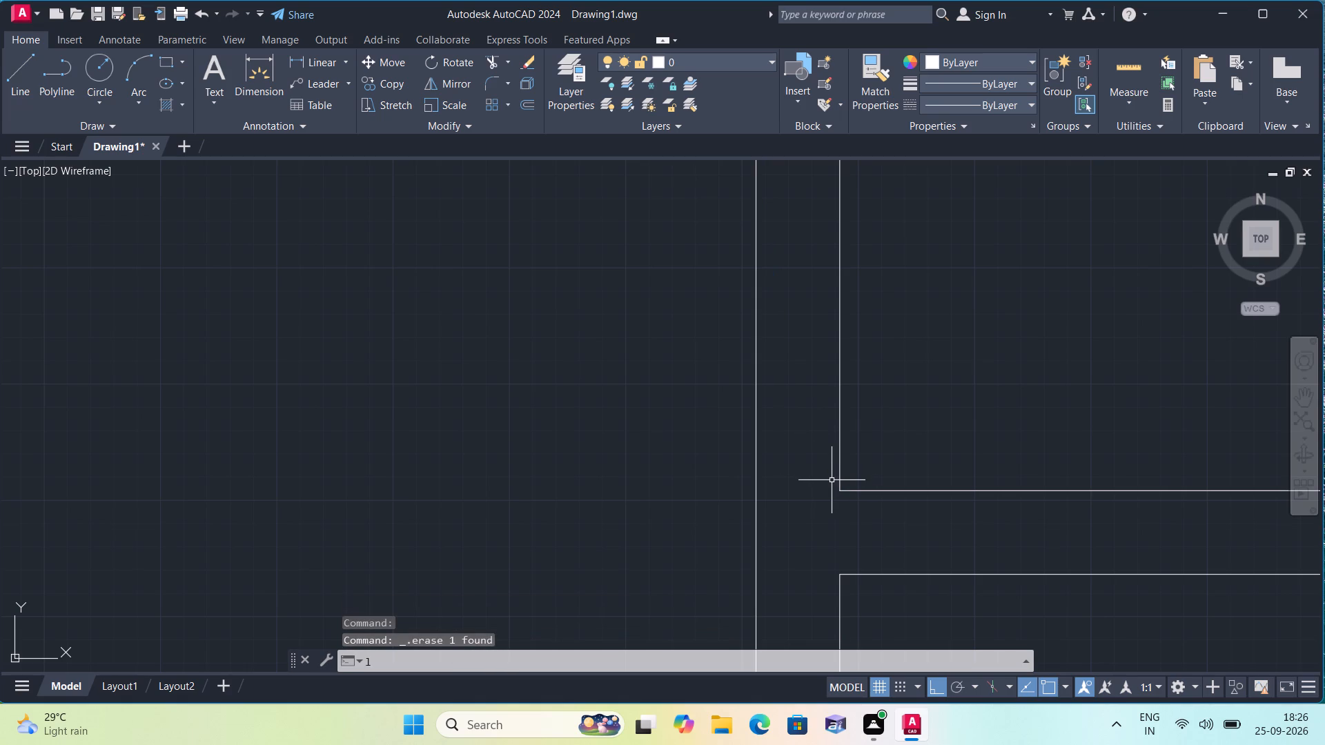
key(space)
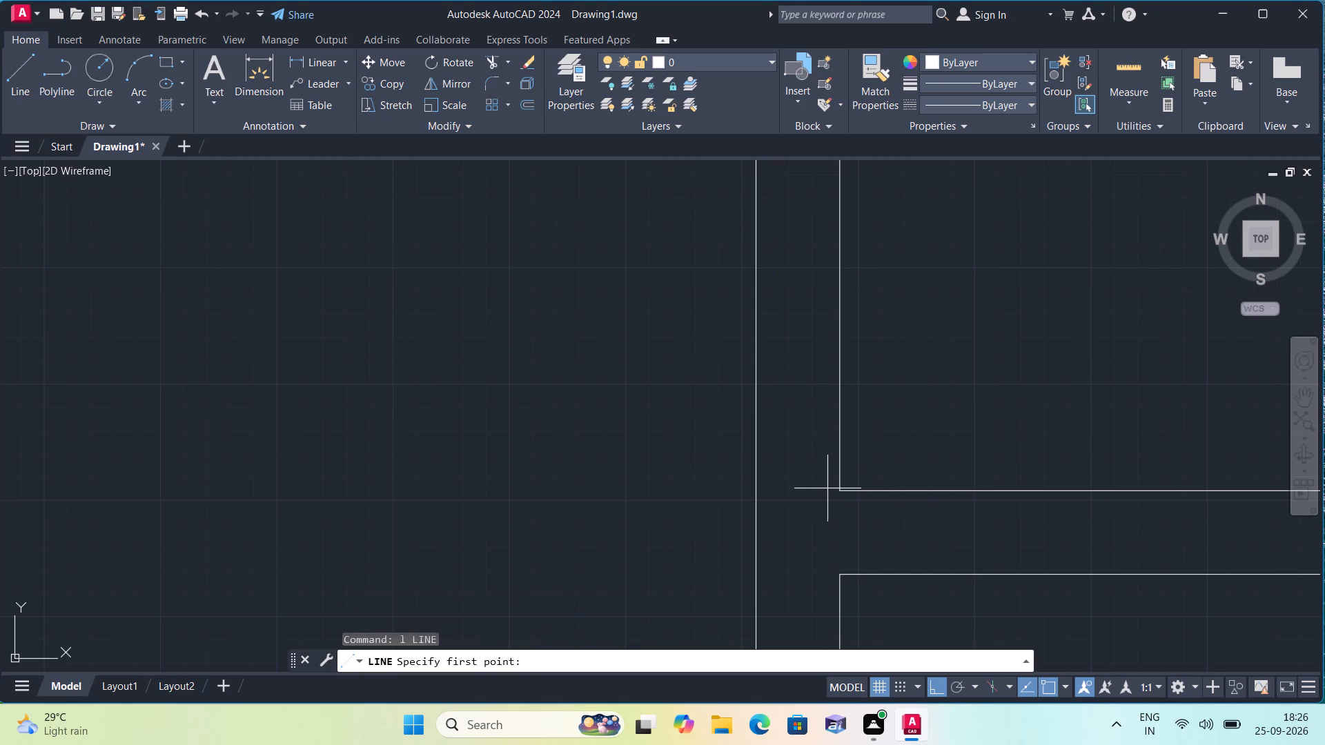
click(837, 489)
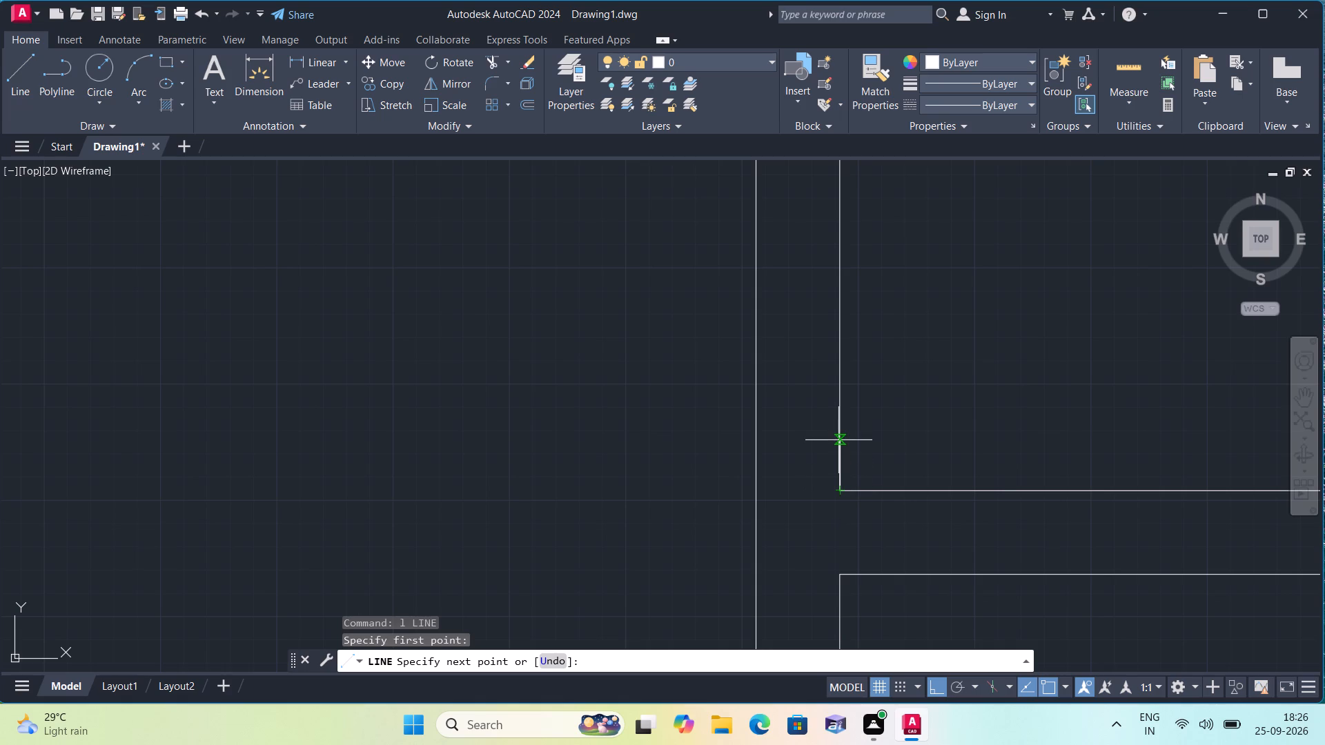
key(3)
key(shift+quotedbl)
key(space)
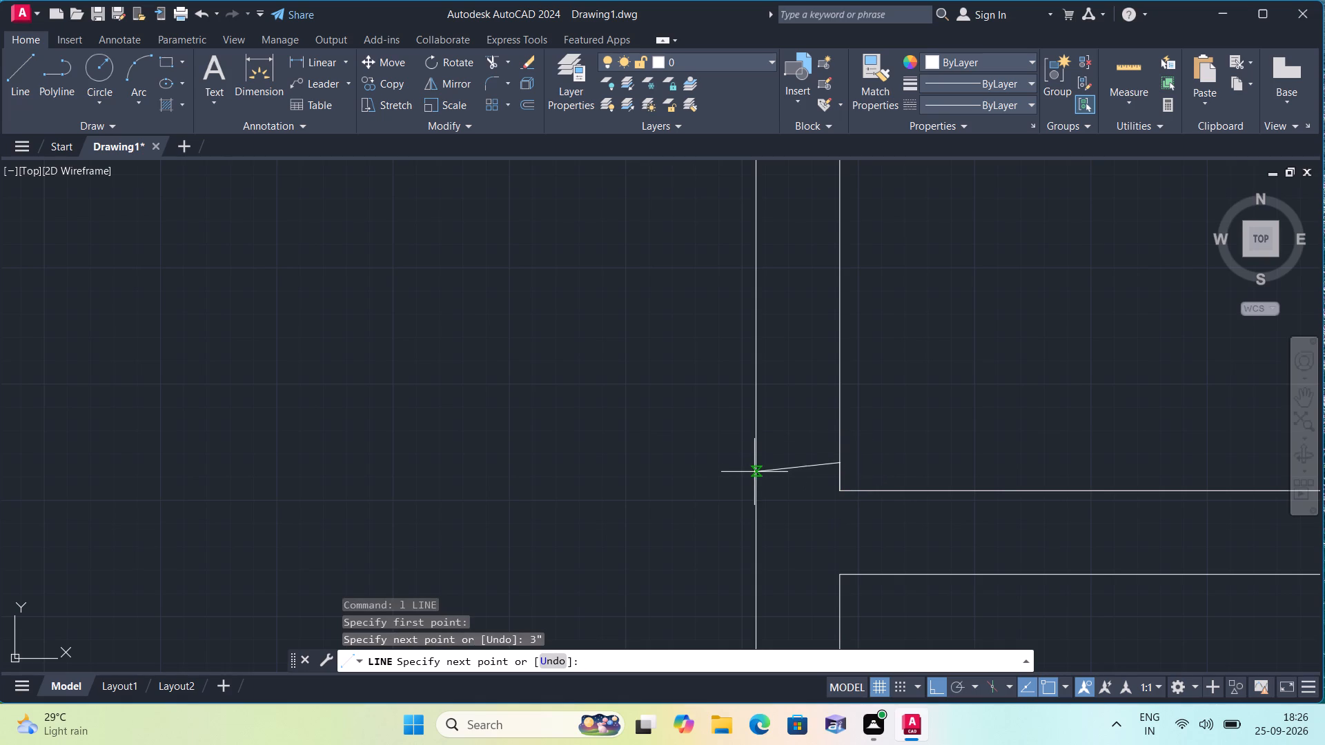
click(754, 467)
key(space)
Draw consecutive 2", 2' and 2" segments upward from the midpoint of the line across the wall, ending at the wall's right face.
key(space)
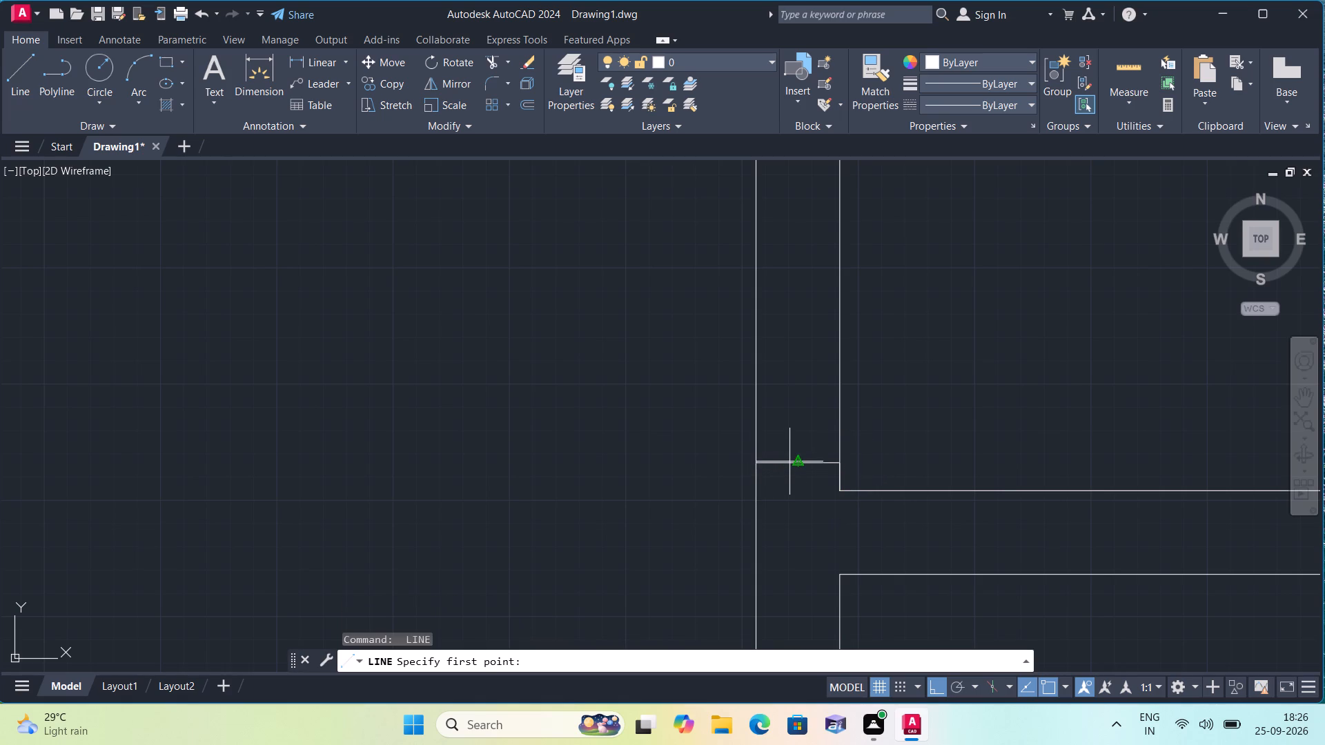
click(799, 461)
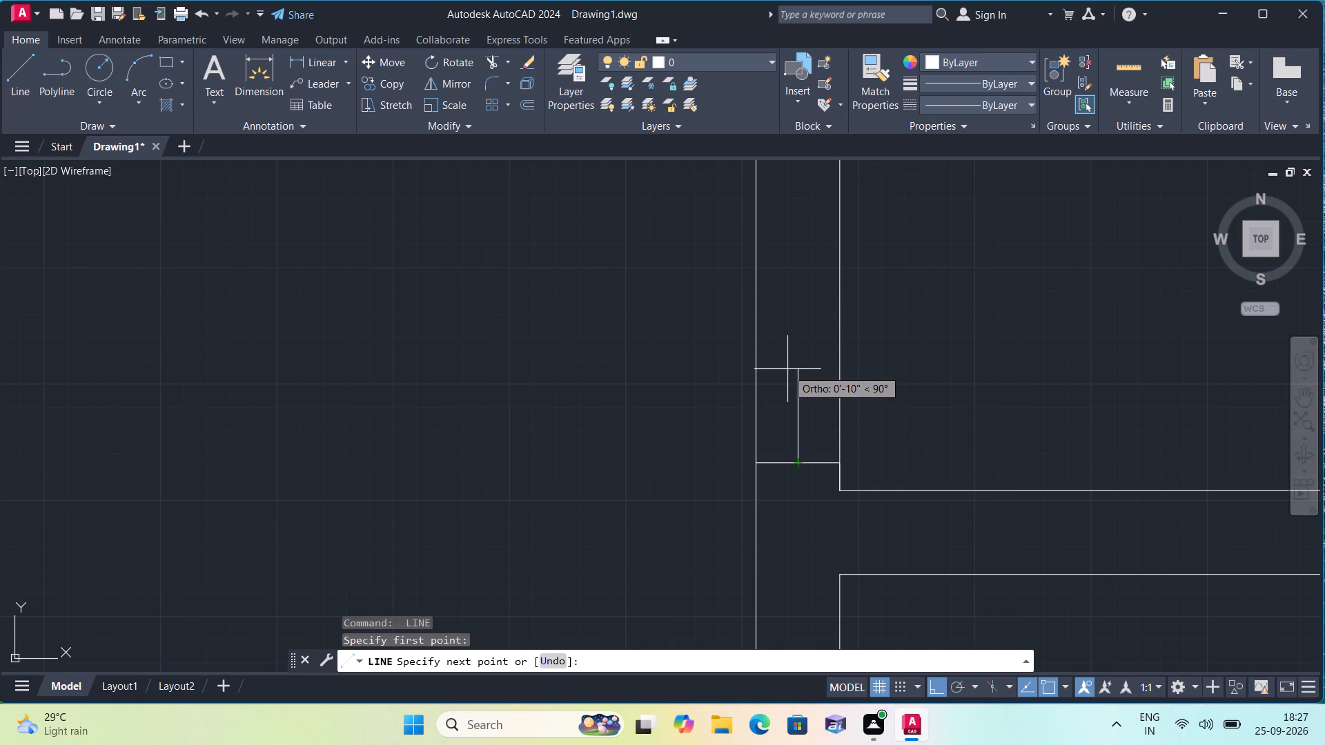
text(2")
key(space)
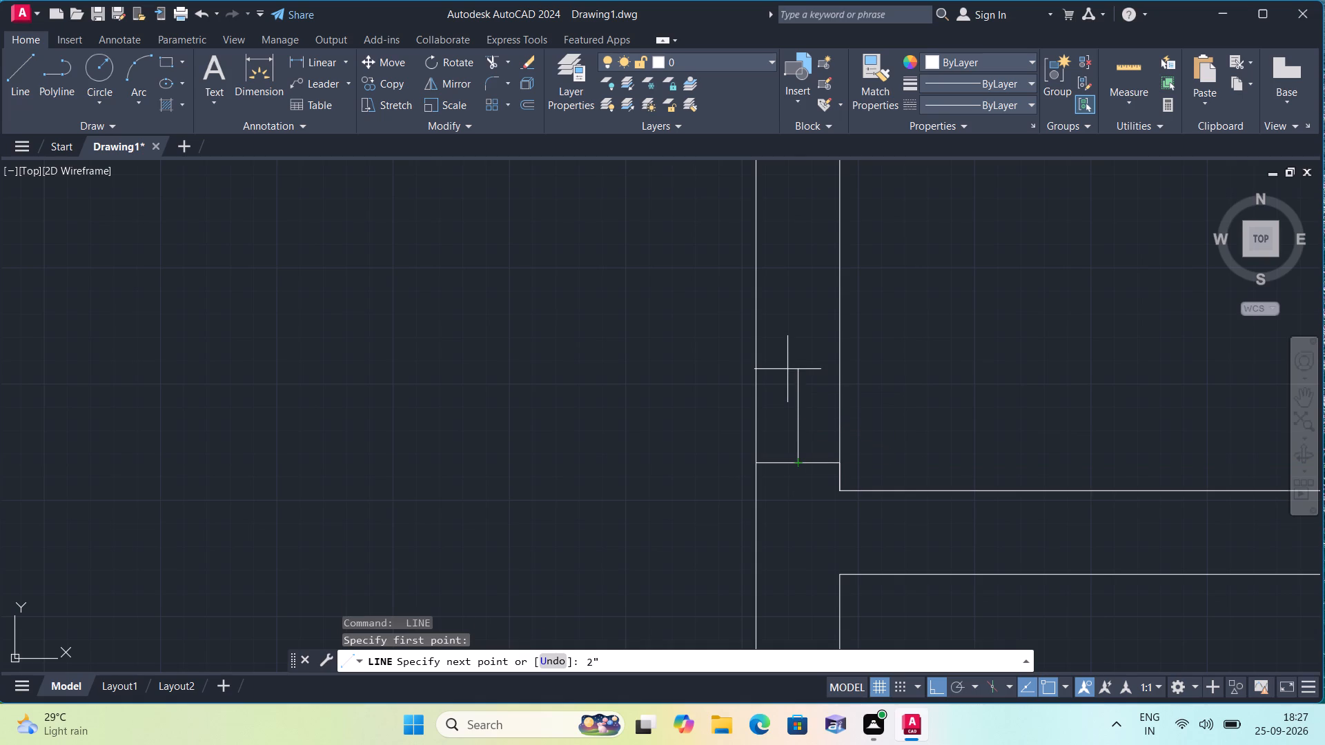
text(2')
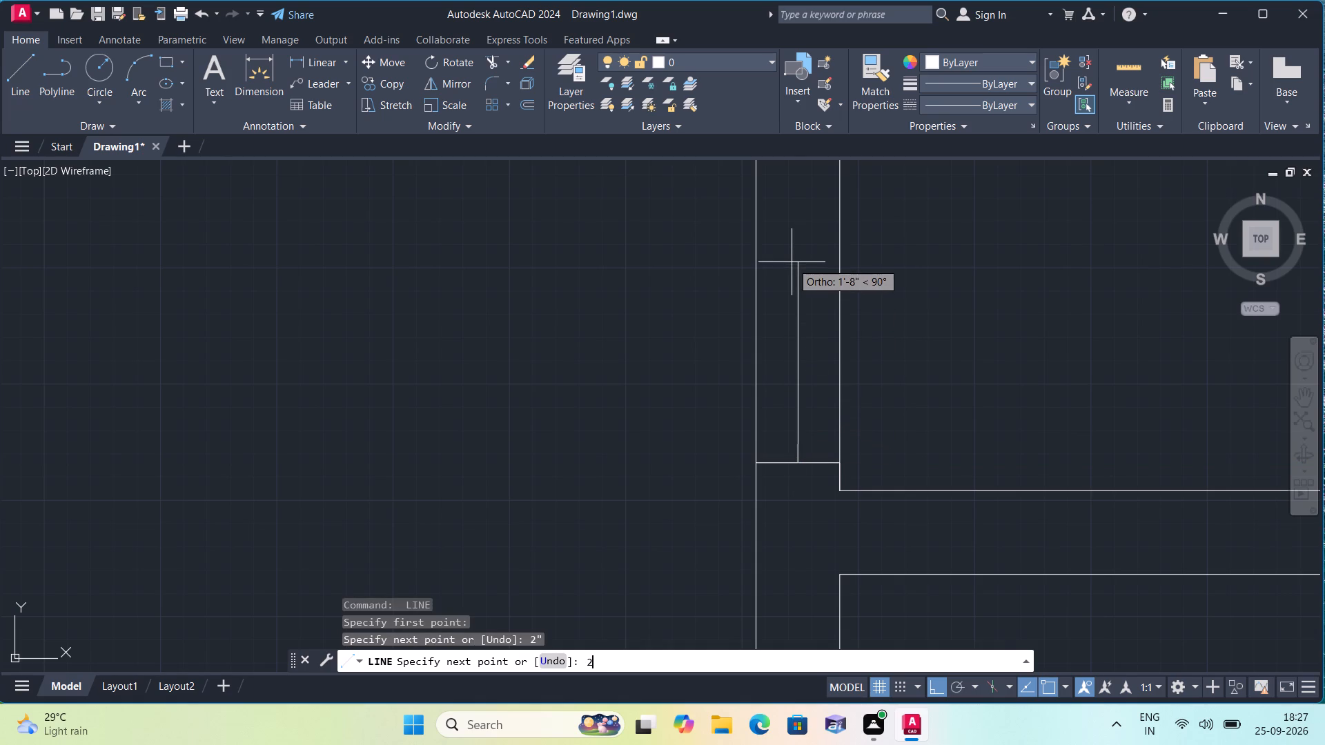
key(space)
middle_drag(792, 262, 841, 445)
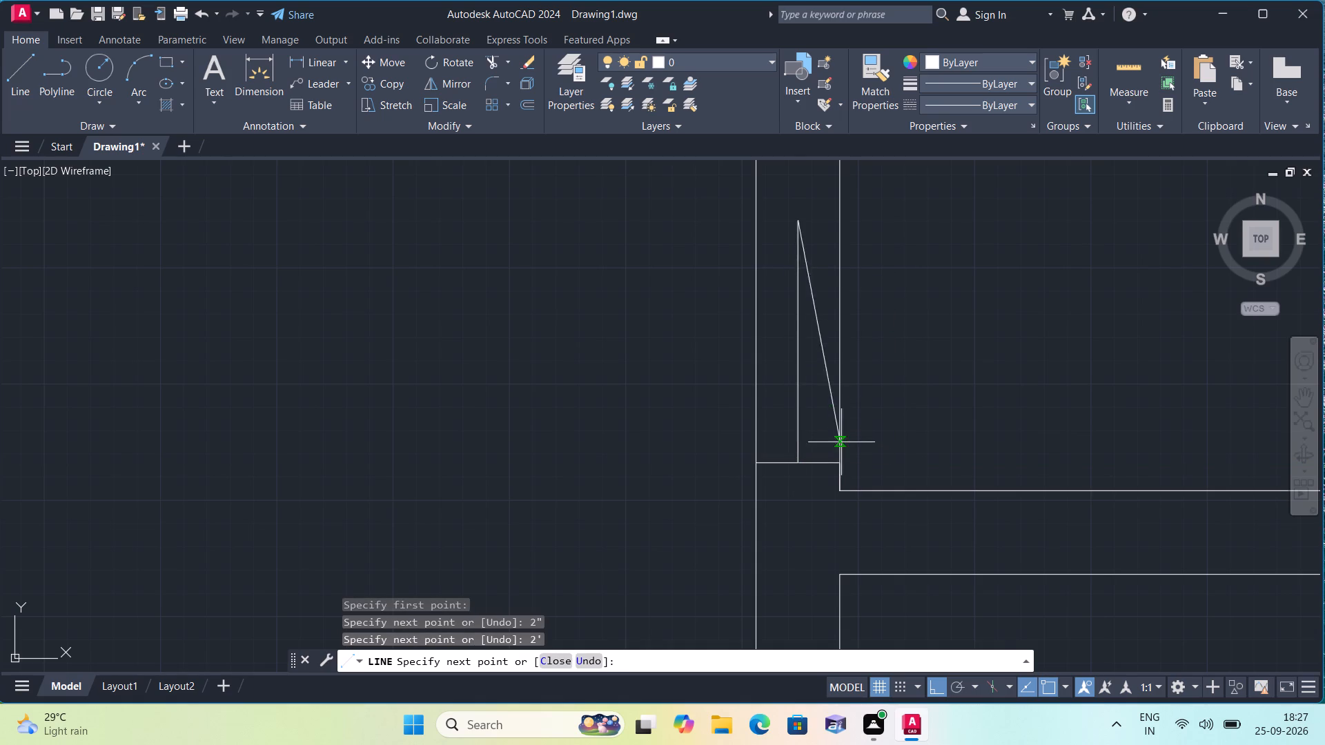
text(2")
key(space)
middle_click(821, 223)
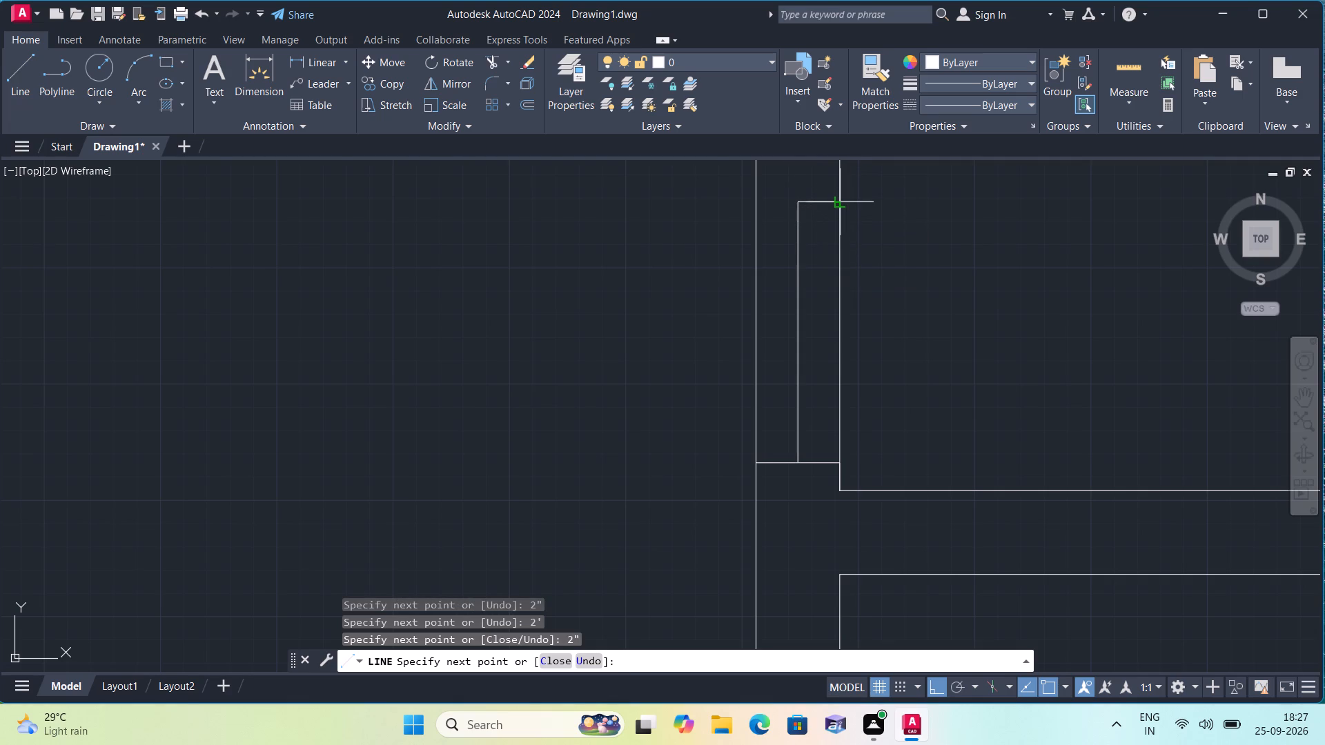
click(843, 199)
key(space)
Draw a line from the top of the upper 2" segment straight across to the wall's left face.
key(space)
click(795, 202)
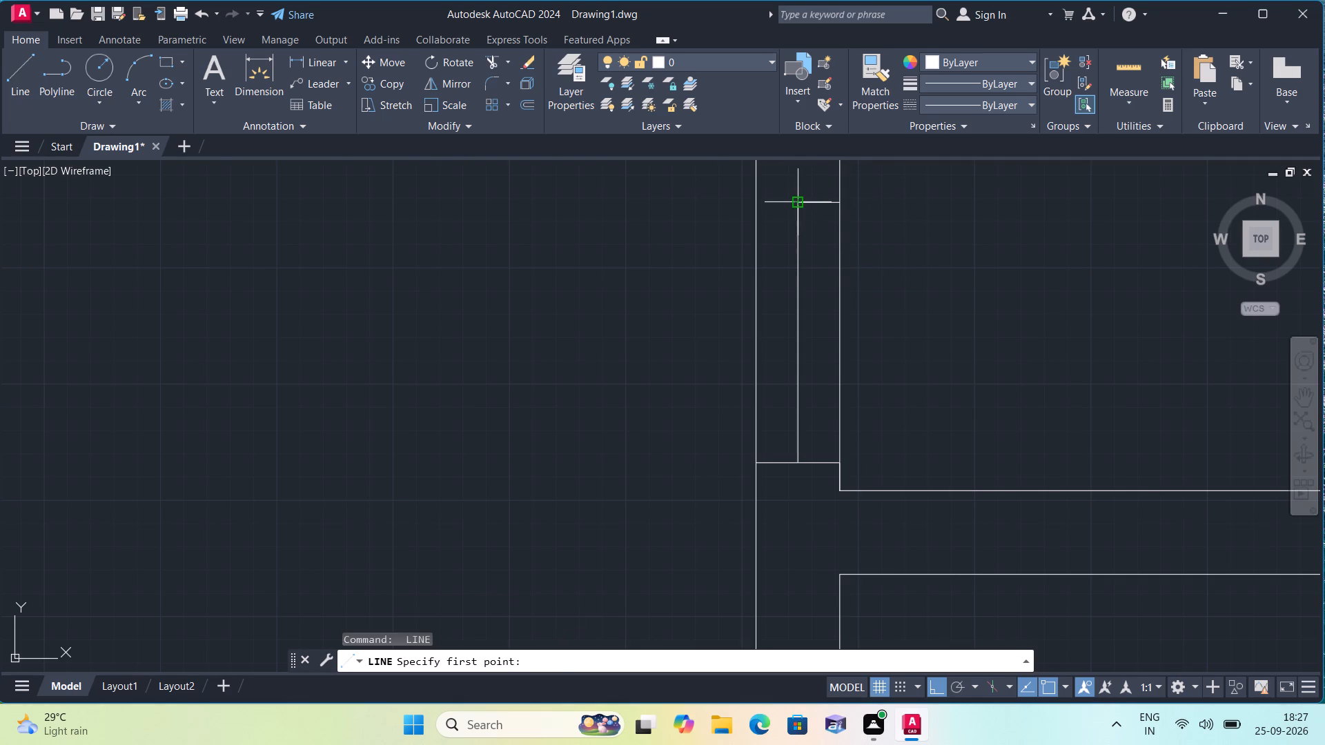
click(756, 200)
key(space)
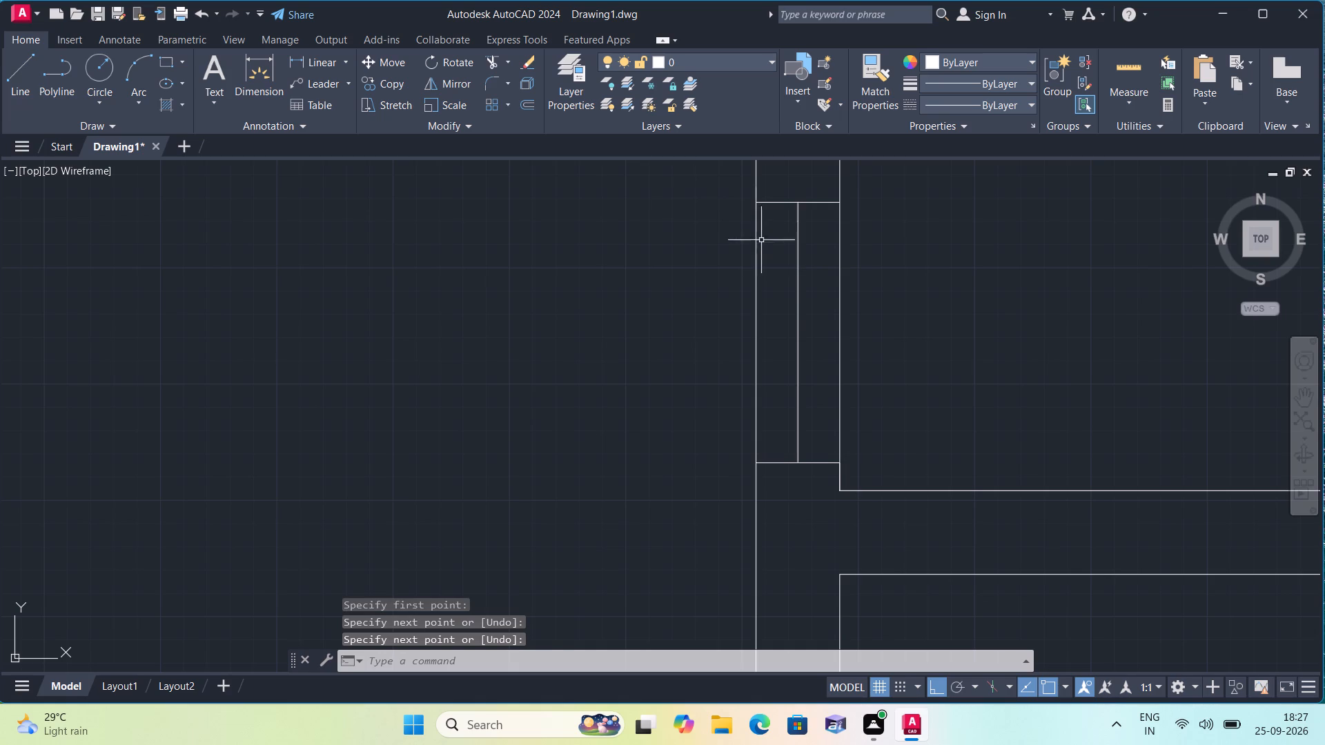
Erase the 2' middle segment inside the wall and the 3" segment at the room's corner.
click(795, 369)
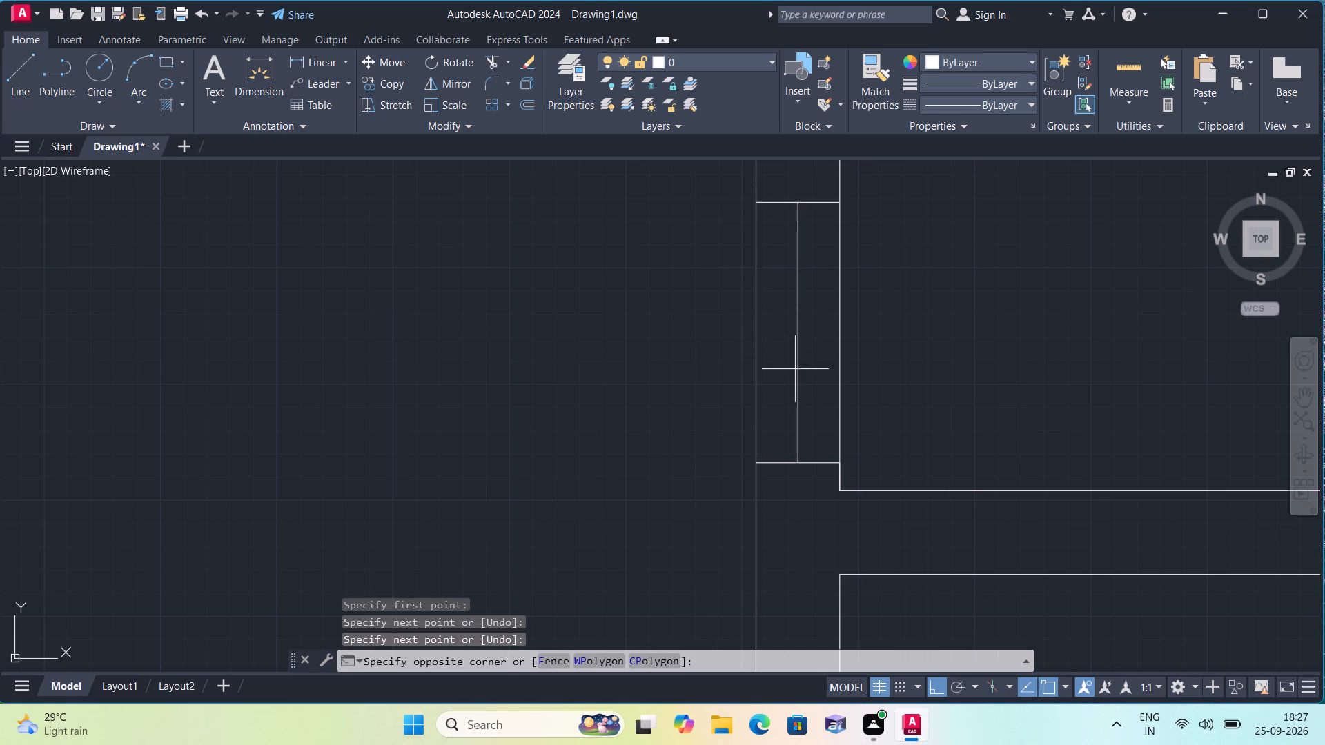
triple_click(799, 366)
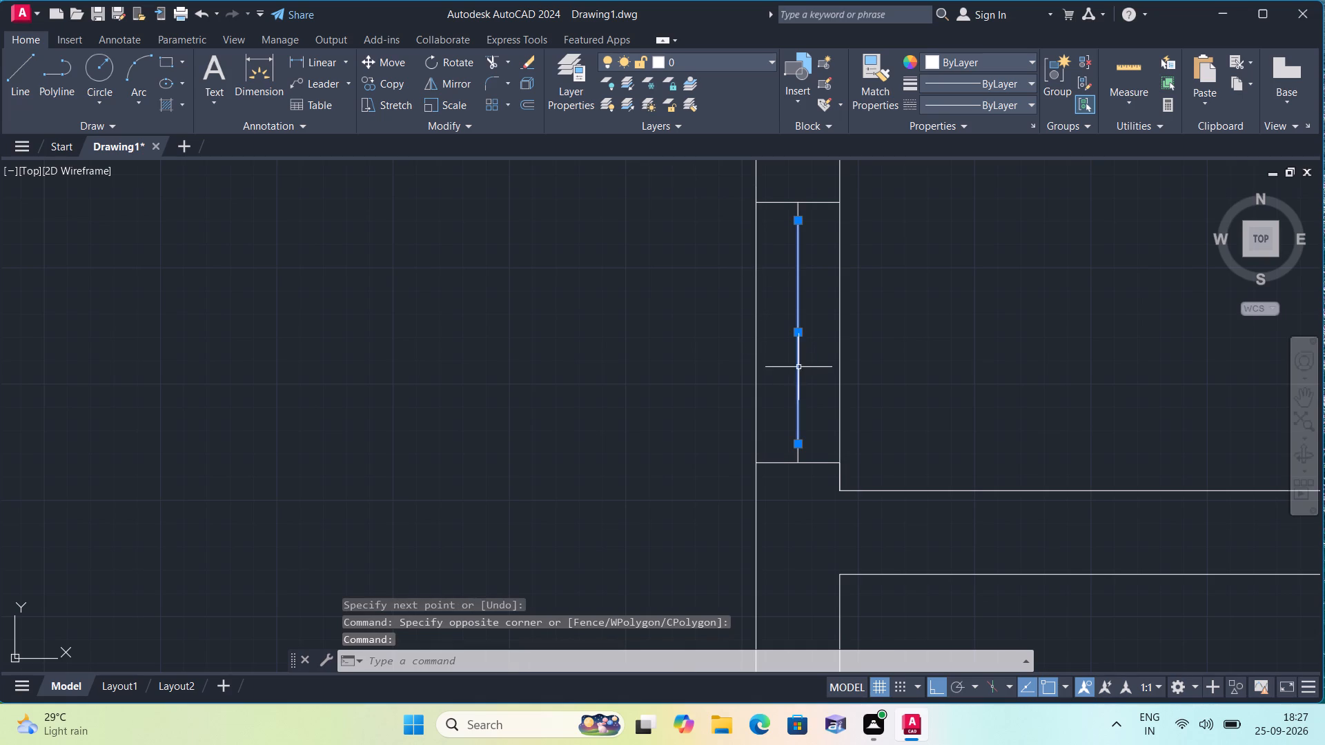
click(841, 471)
key(Delete)
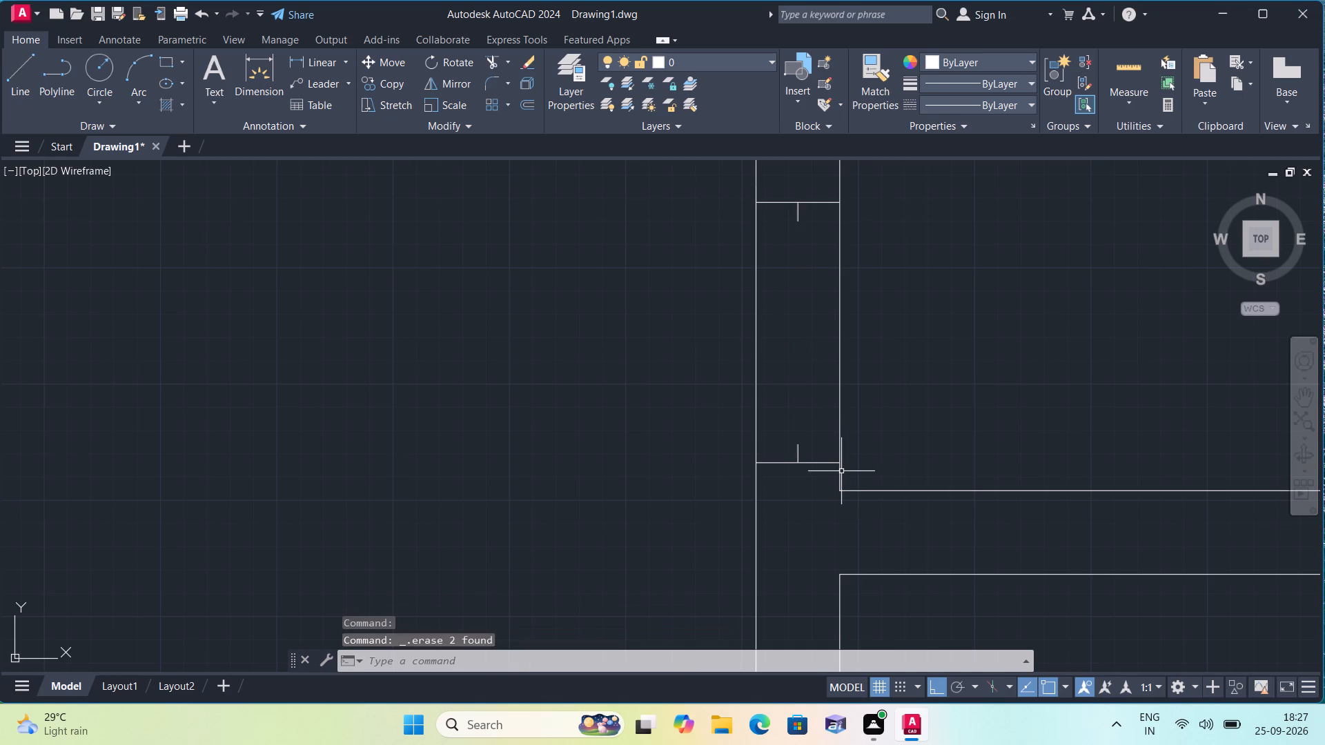
Draw a 2' horizontal door leaf from the top of the lower 2" stub into the narrow top-middle room.
key(l)
key(space)
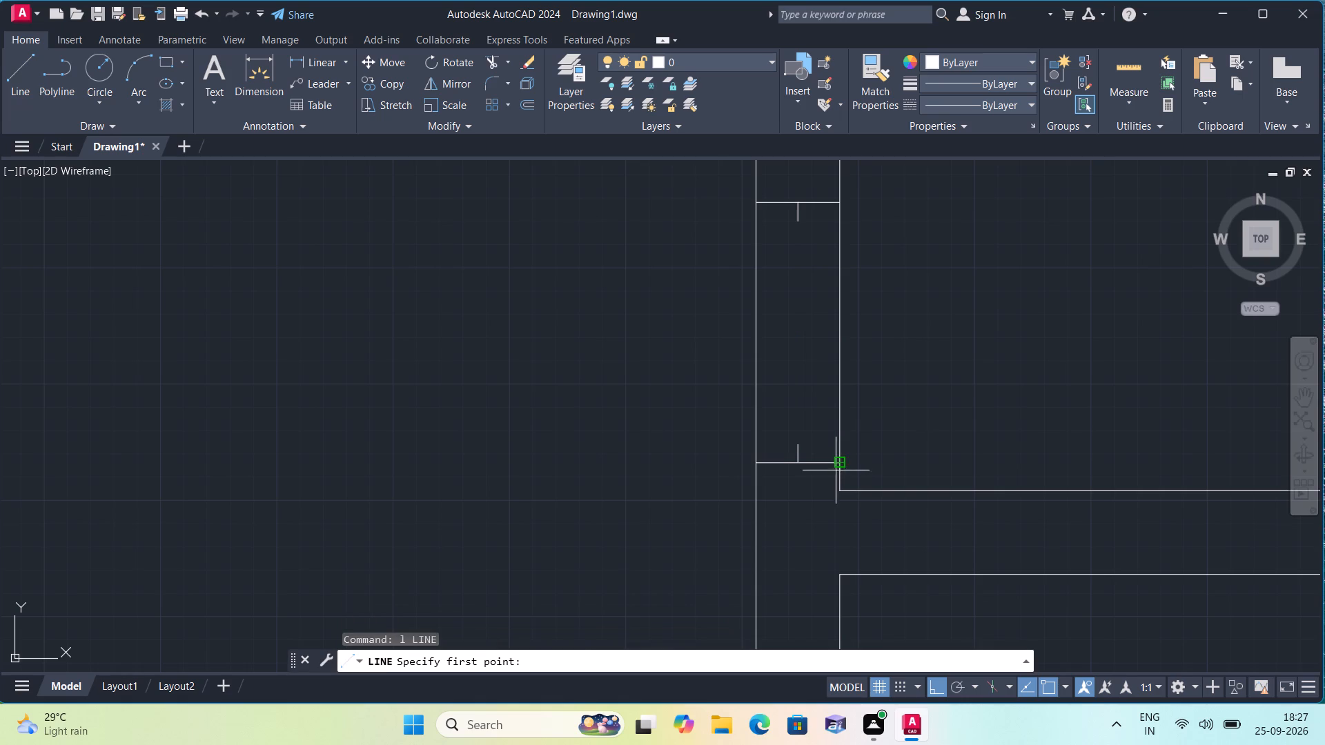
scroll(816, 463, up, 1)
click(781, 427)
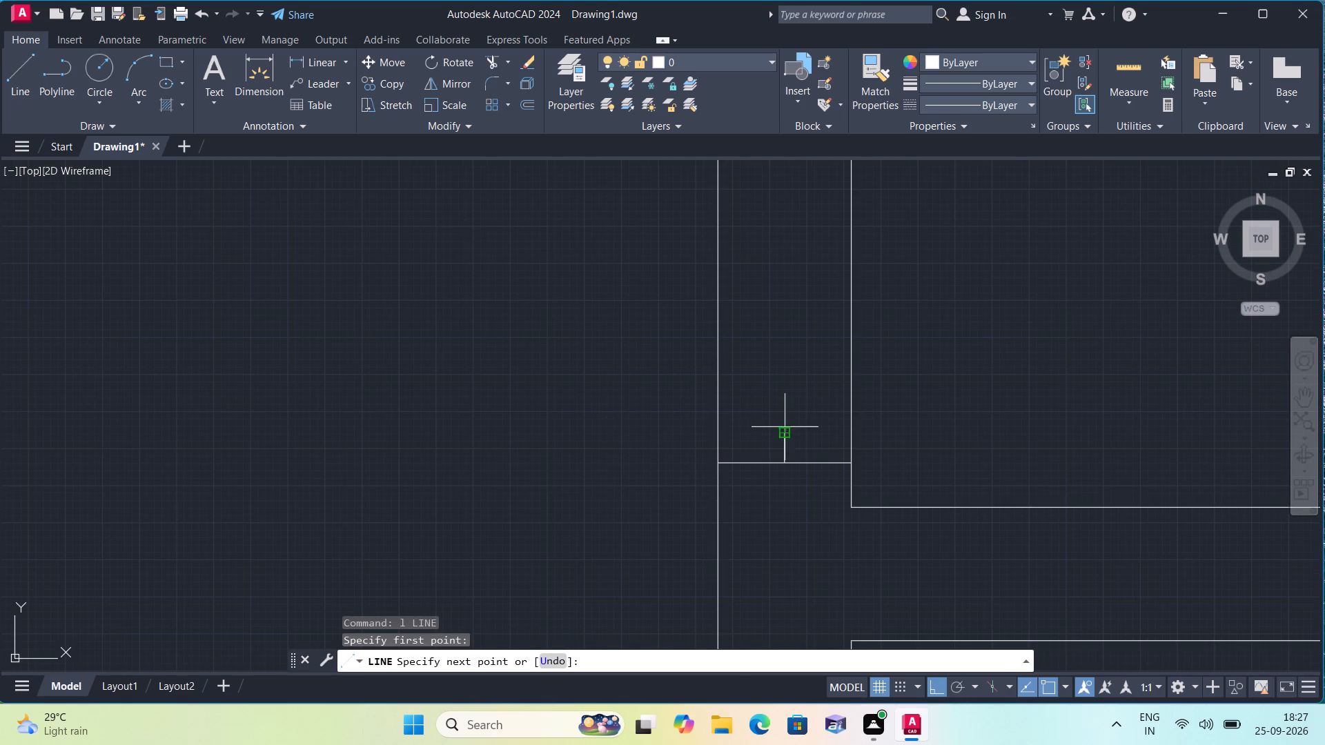
key(2)
text(')
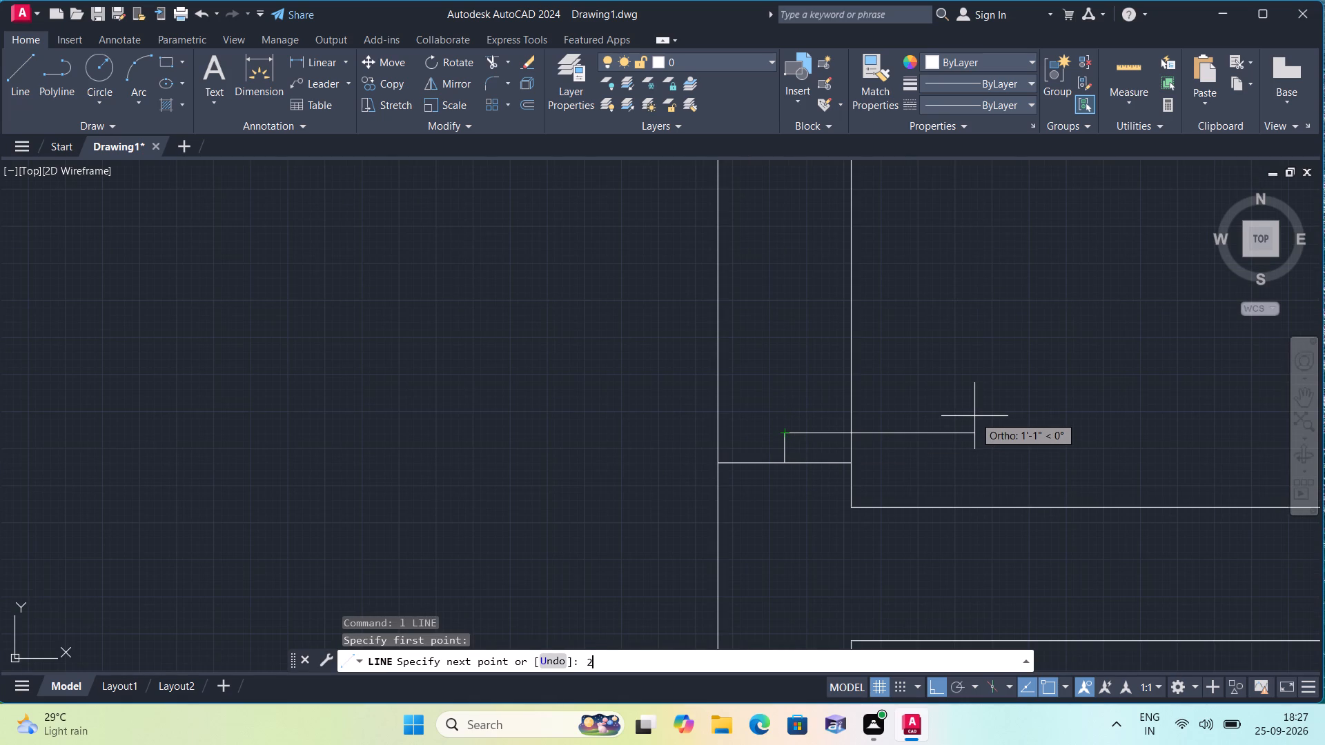
key(space)
key(Escape)
Draw a Start, End, Direction arc from the door leaf's free end to the upper 2" stub's lower end, with a vertical start tangent.
scroll(973, 415, down, 3)
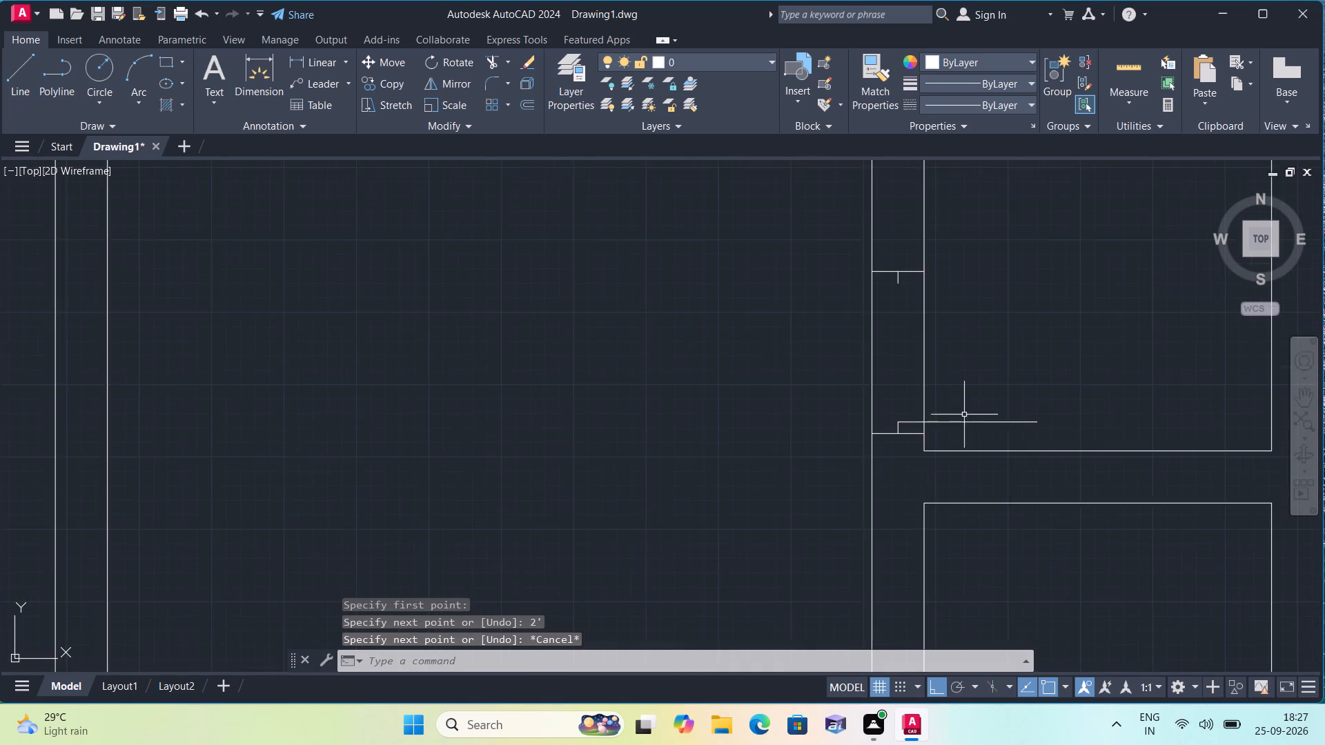
click(137, 103)
click(203, 309)
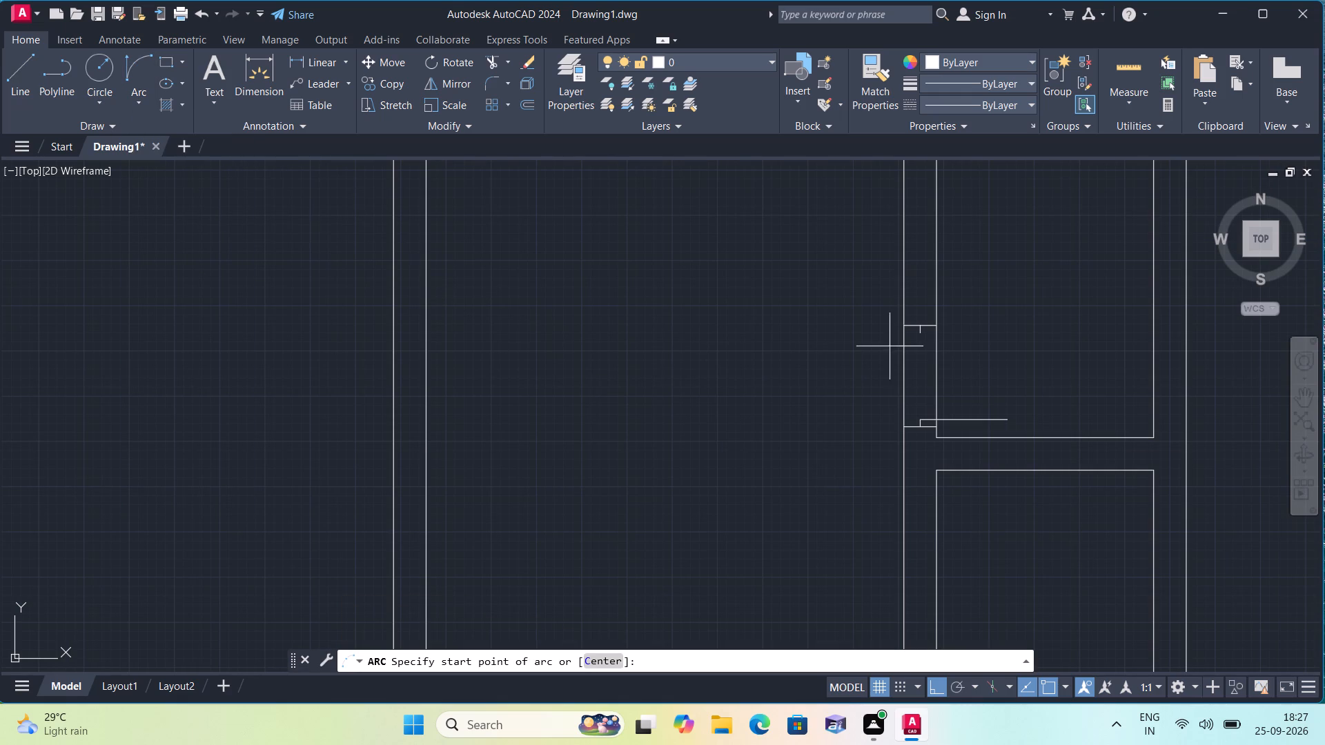
click(1009, 418)
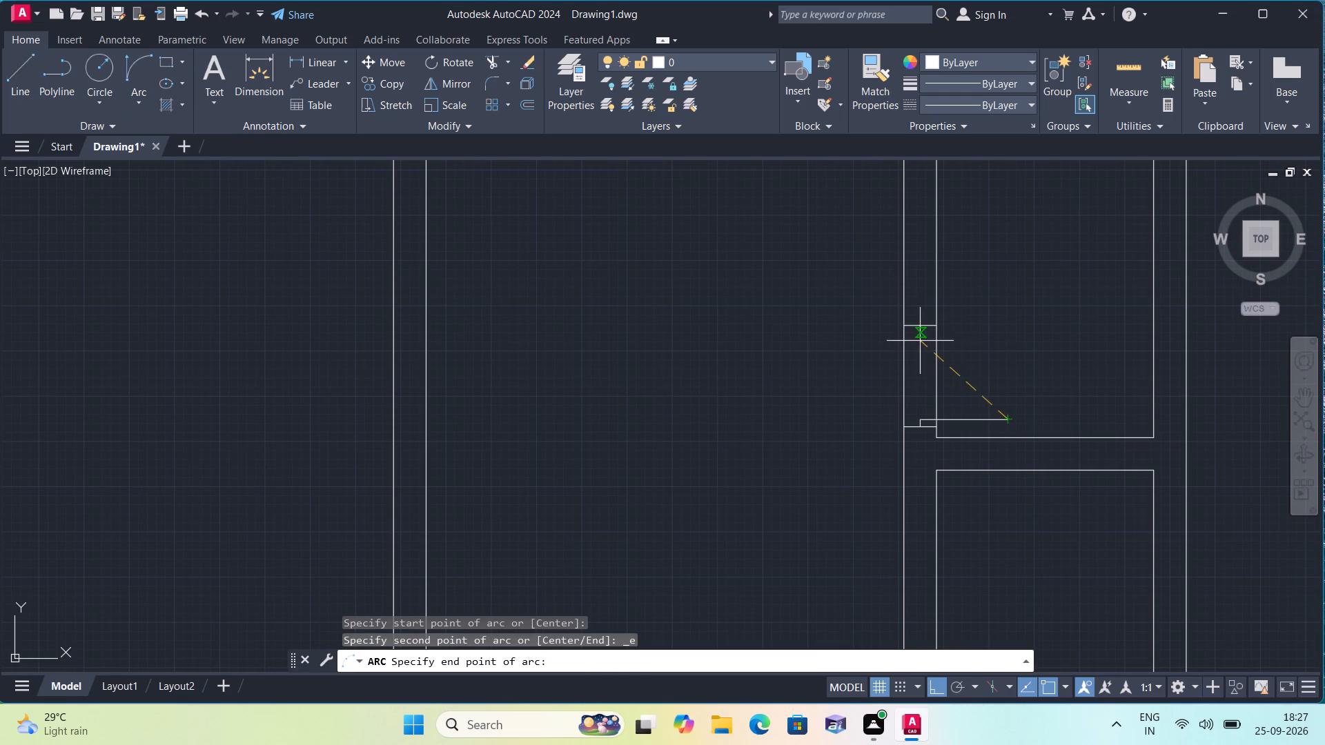
click(922, 335)
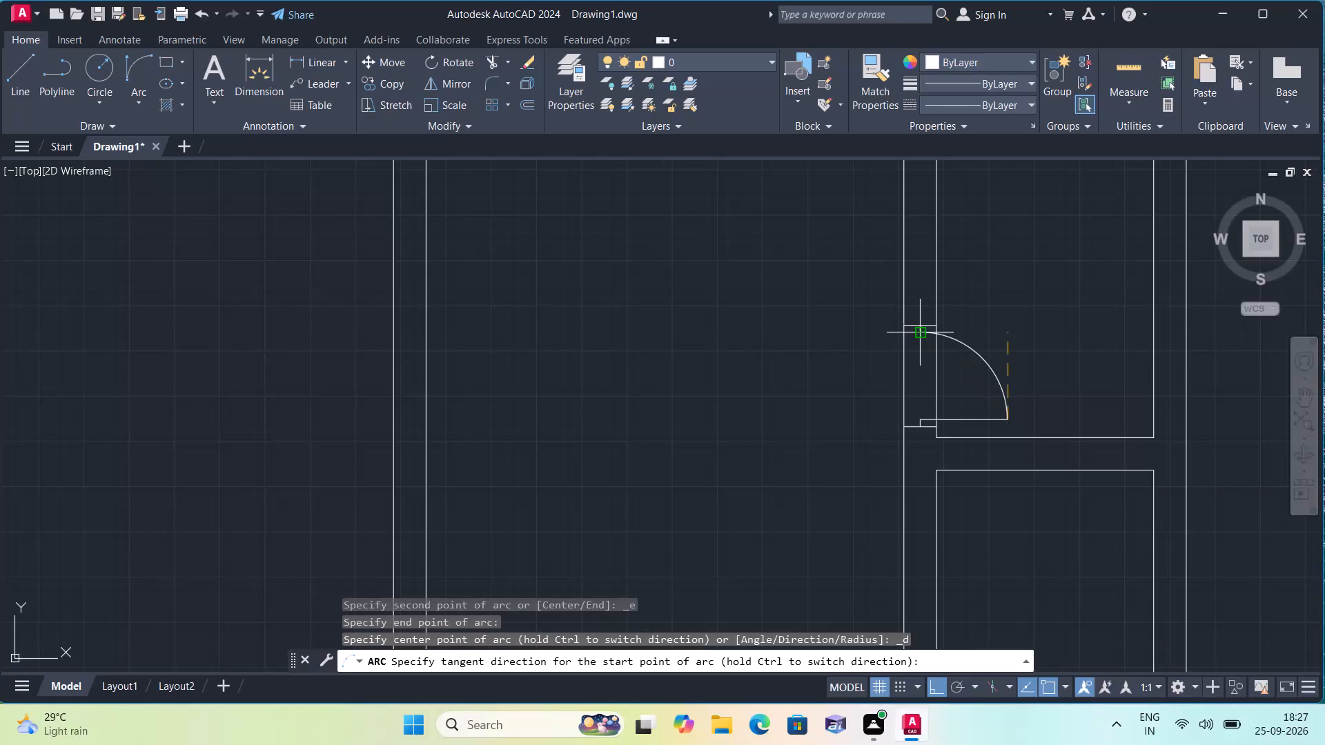
click(1021, 334)
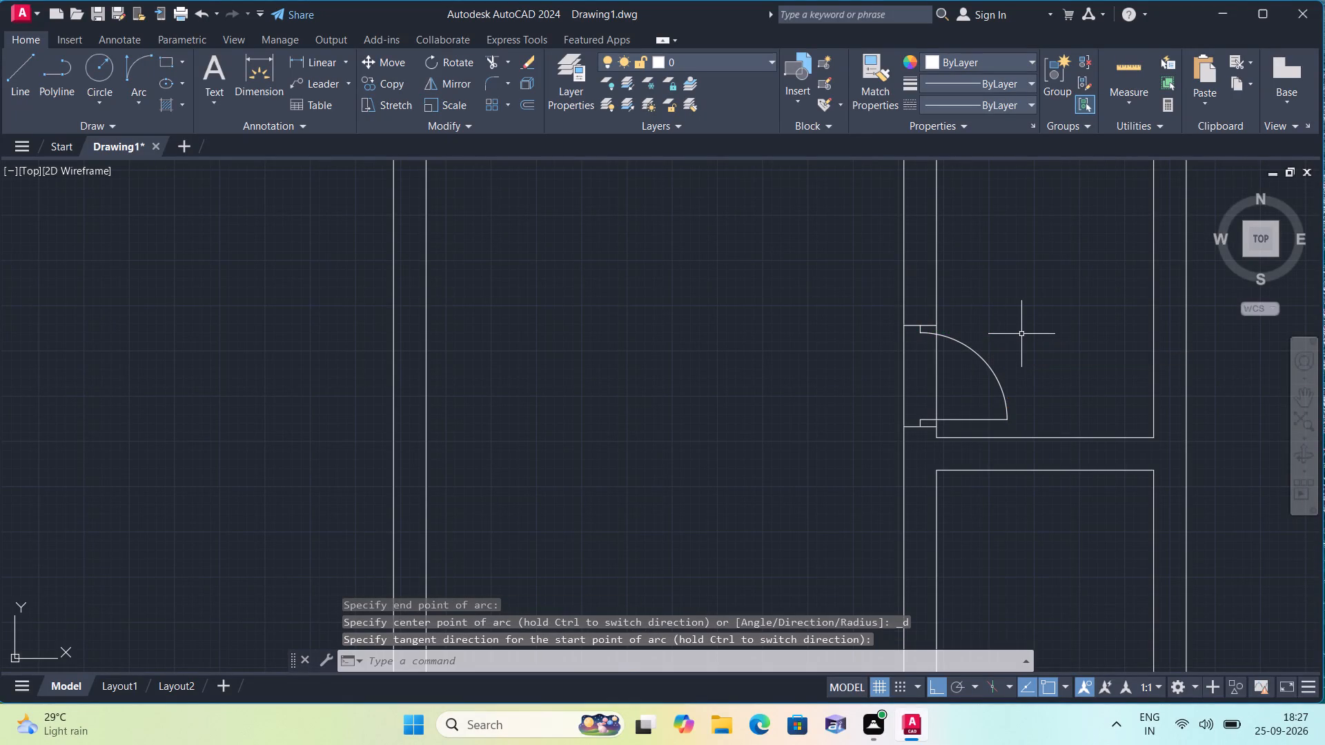
Draw a line 3" up from the large top-left room's lower-right corner, continuing straight across the wall to its right face.
scroll(1021, 334, down, 2)
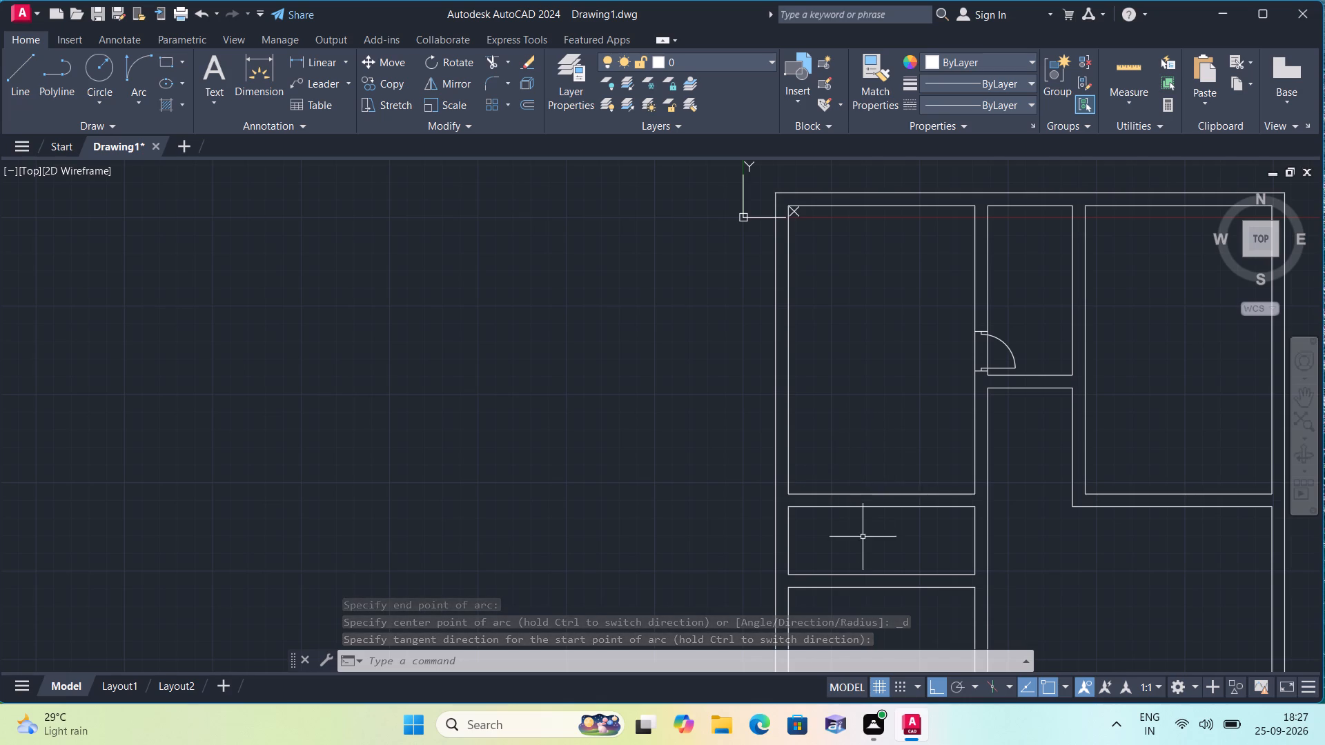
middle_drag(863, 536, 845, 458)
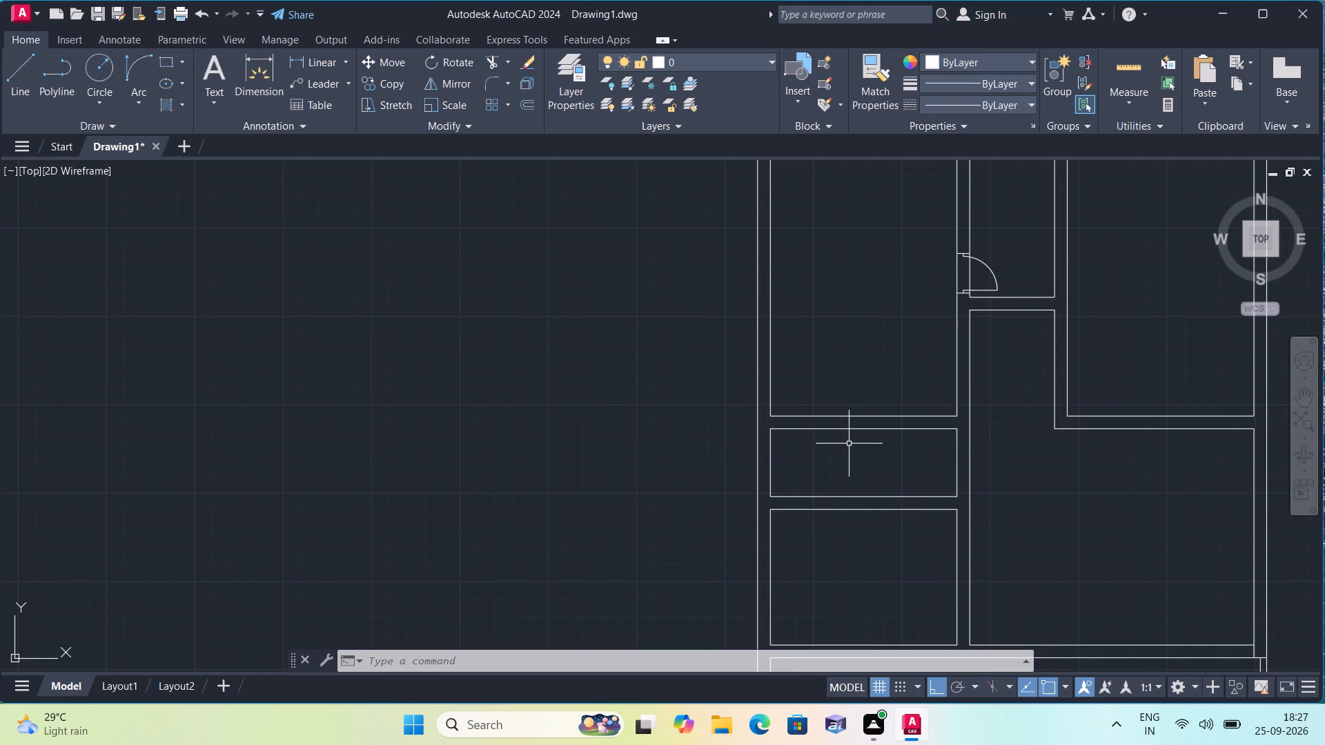
scroll(849, 444, up, 1)
scroll(849, 444, down, 1)
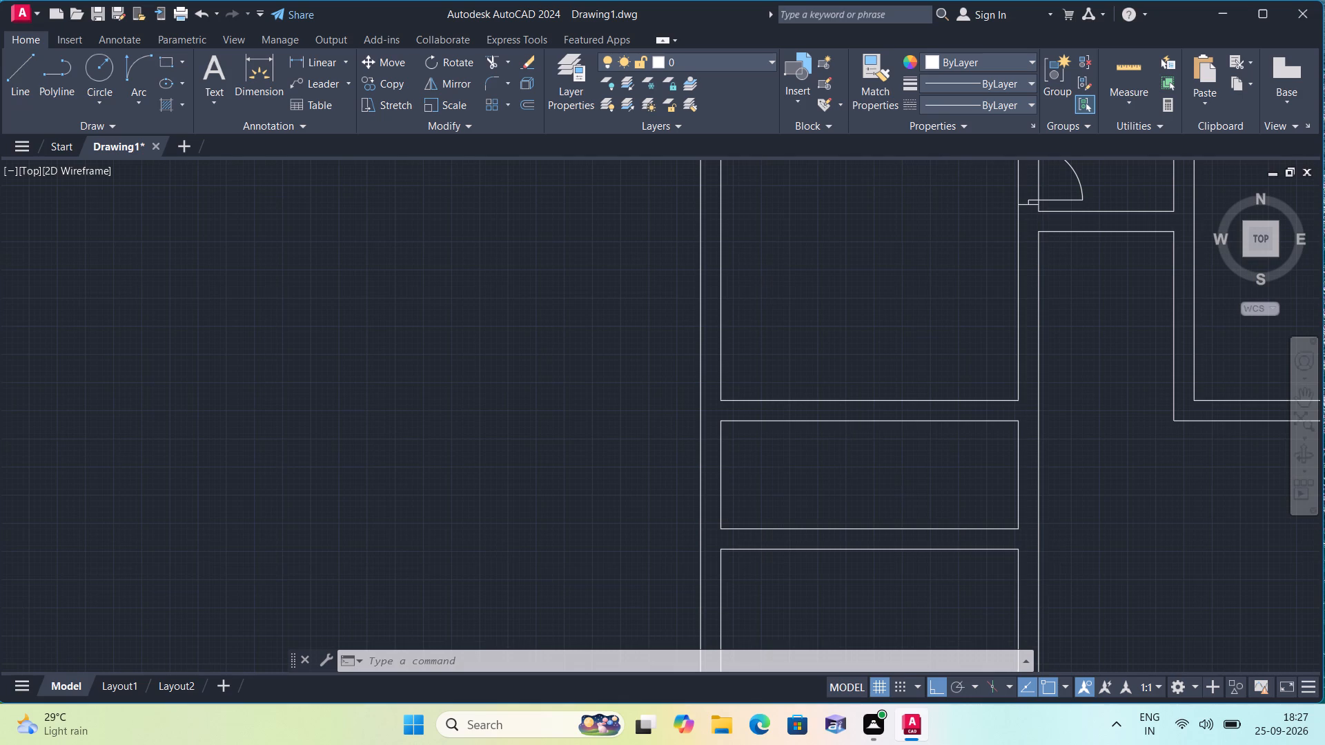
scroll(849, 444, up, 1)
middle_drag(838, 437, 681, 448)
scroll(746, 435, down, 1)
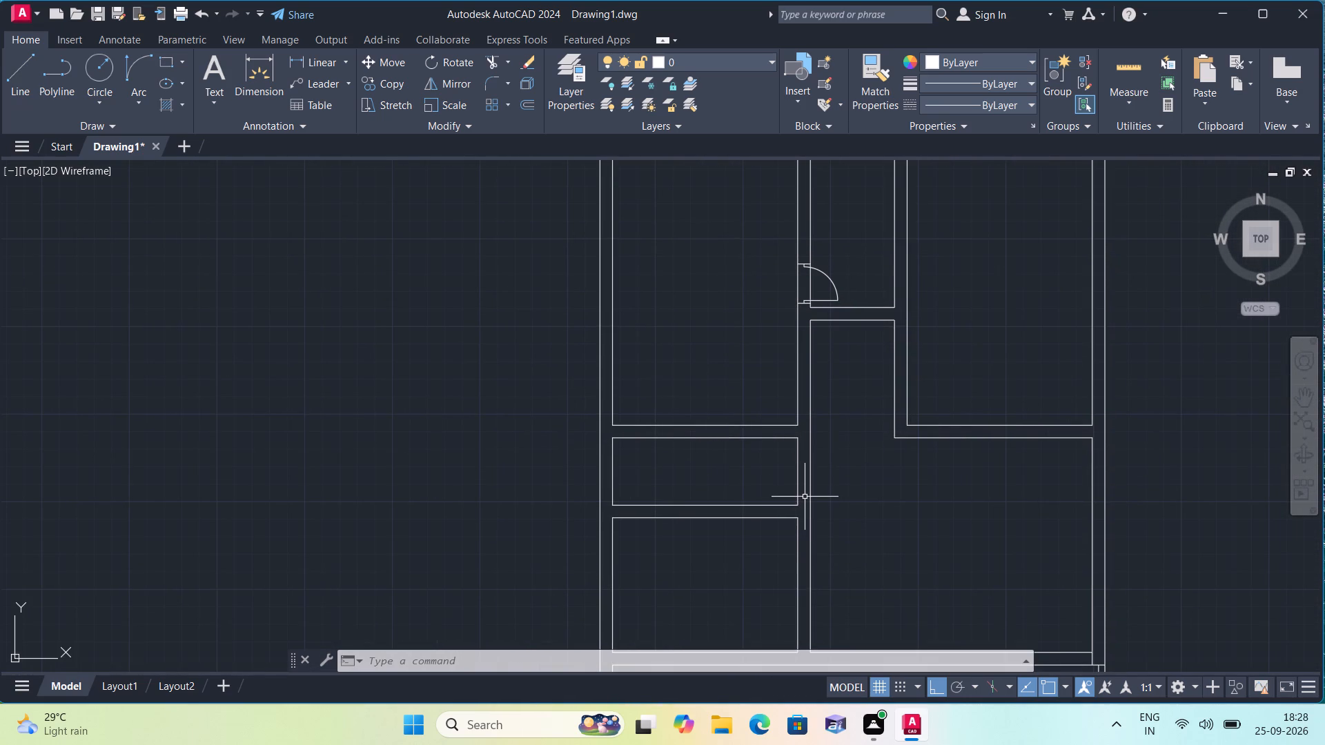
middle_drag(843, 464, 812, 581)
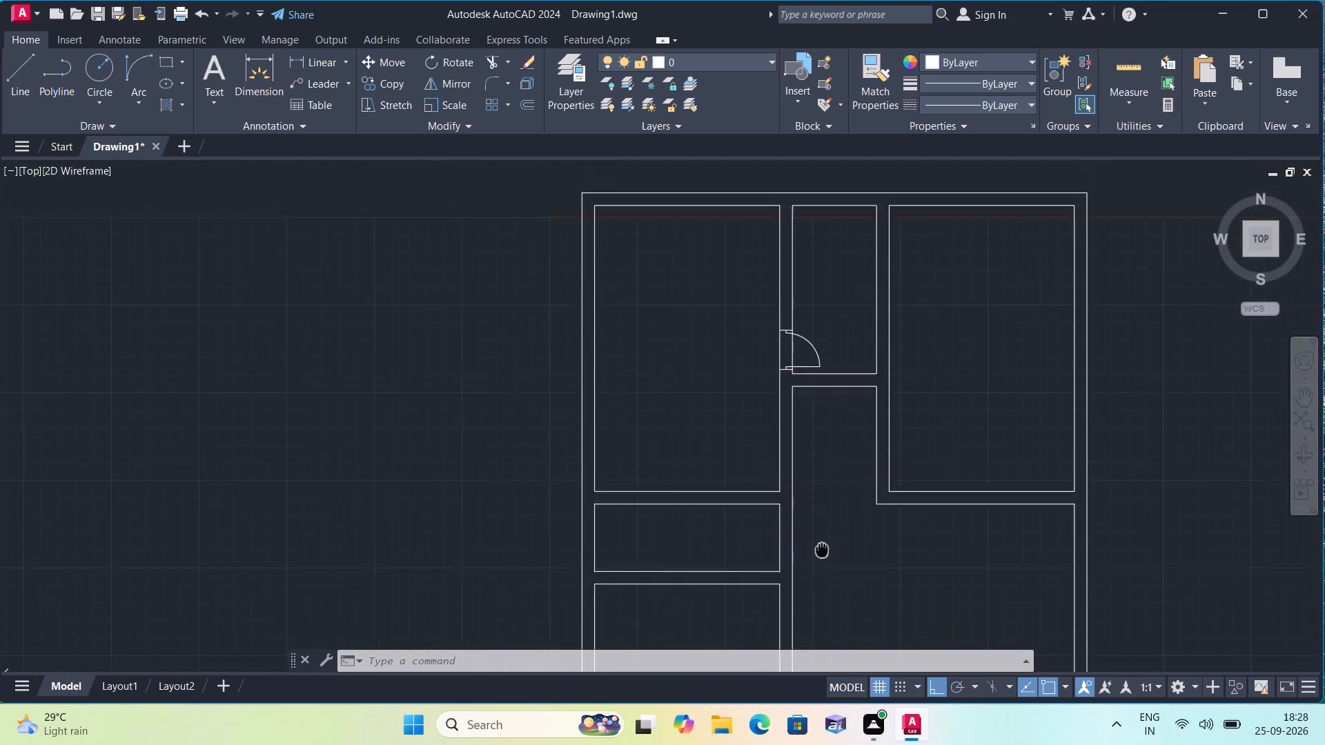
middle_drag(812, 581, 809, 585)
key(l)
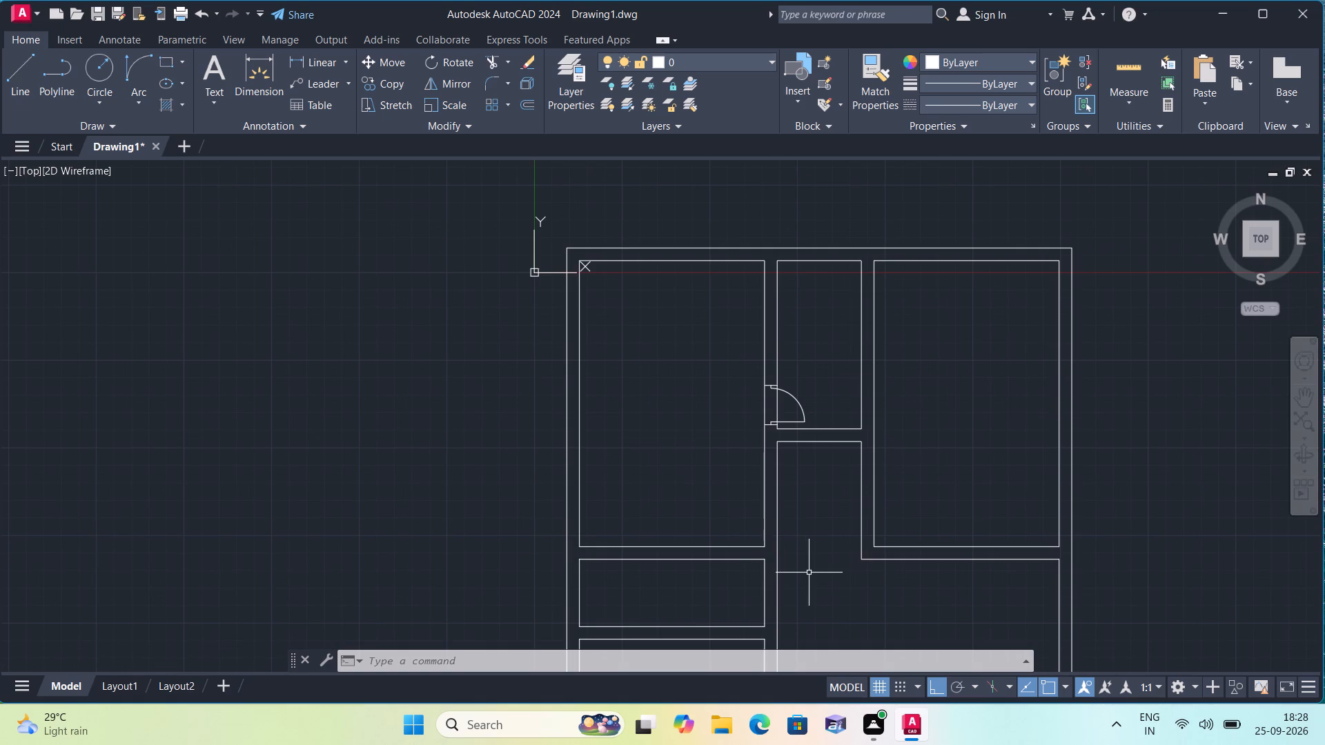
key(space)
scroll(748, 519, up, 2)
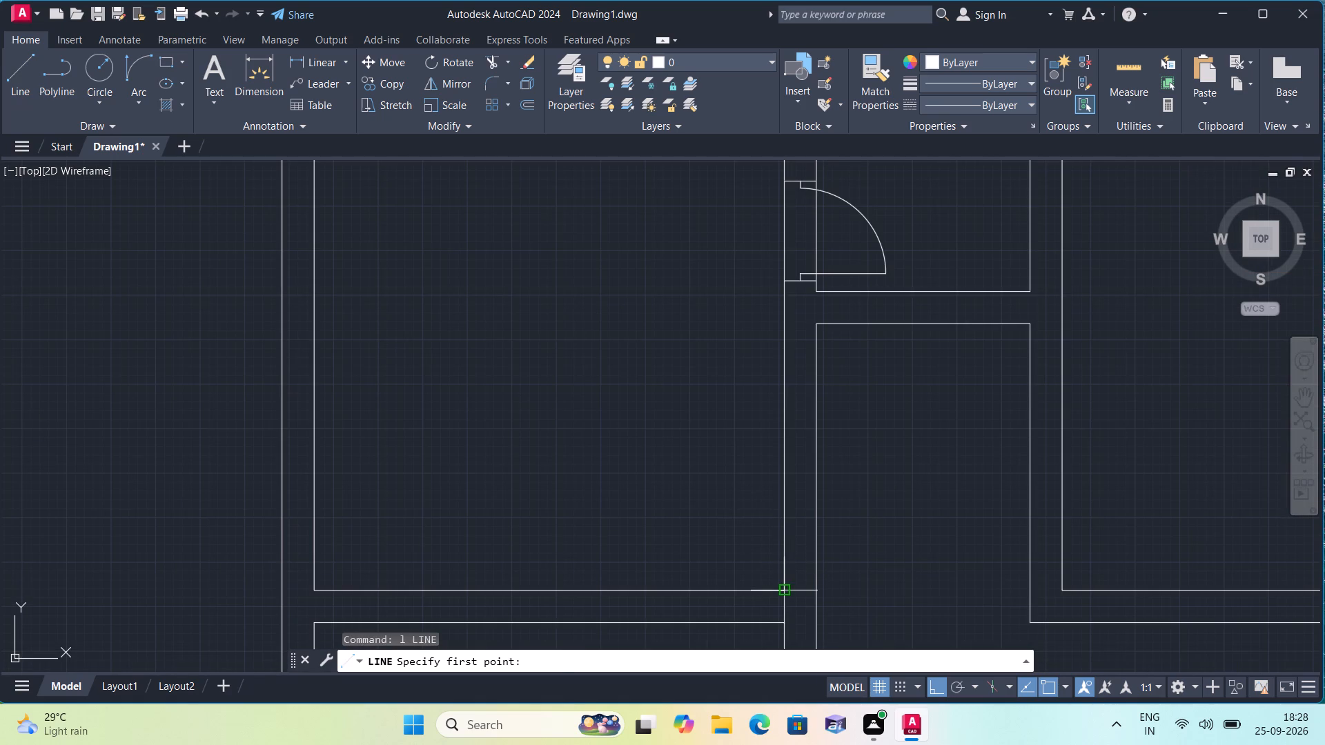
click(787, 588)
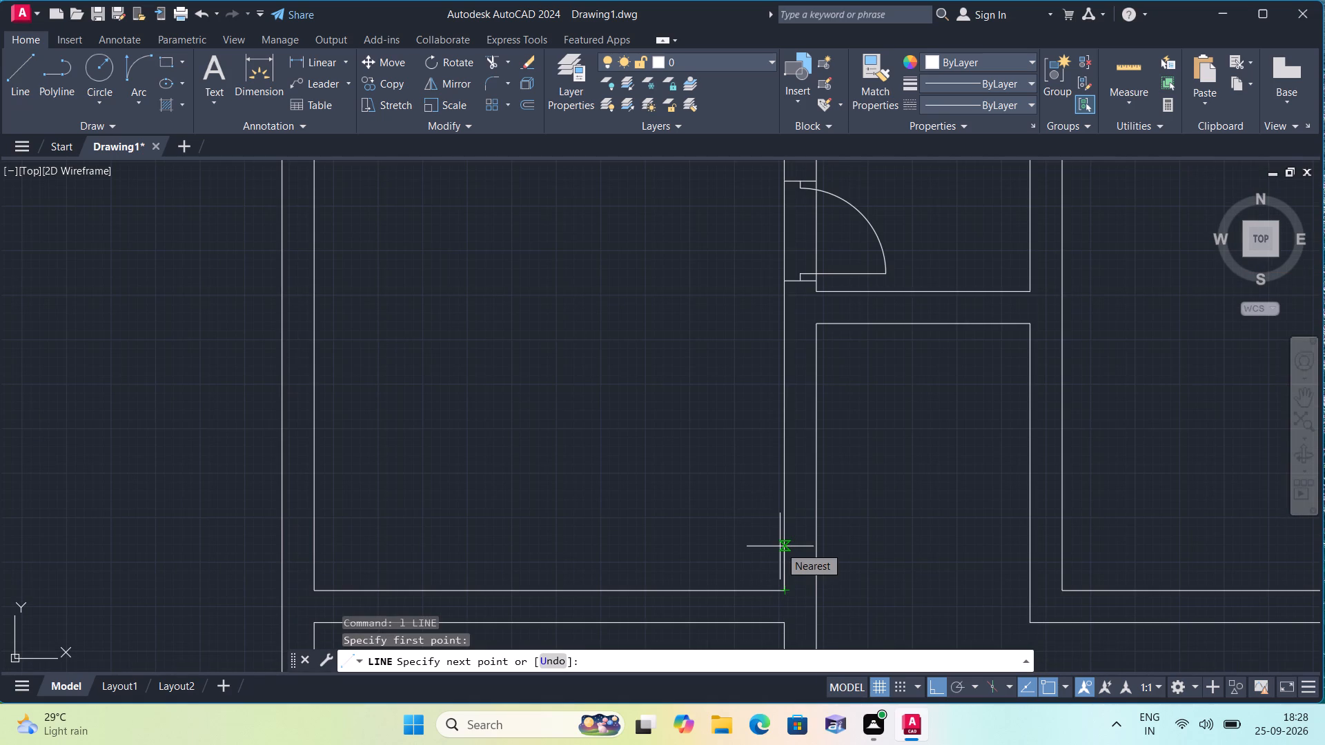
key(3)
key(shift+quotedbl)
key(space)
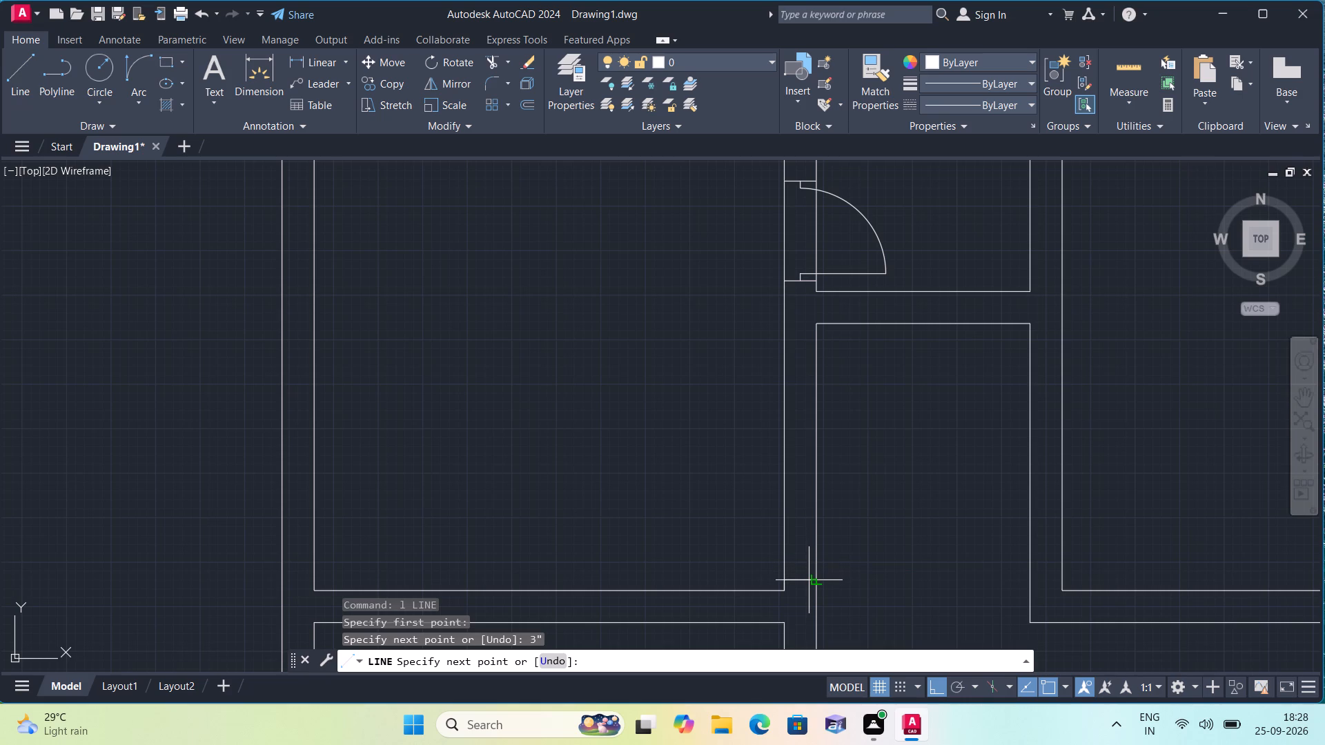
click(815, 579)
key(space)
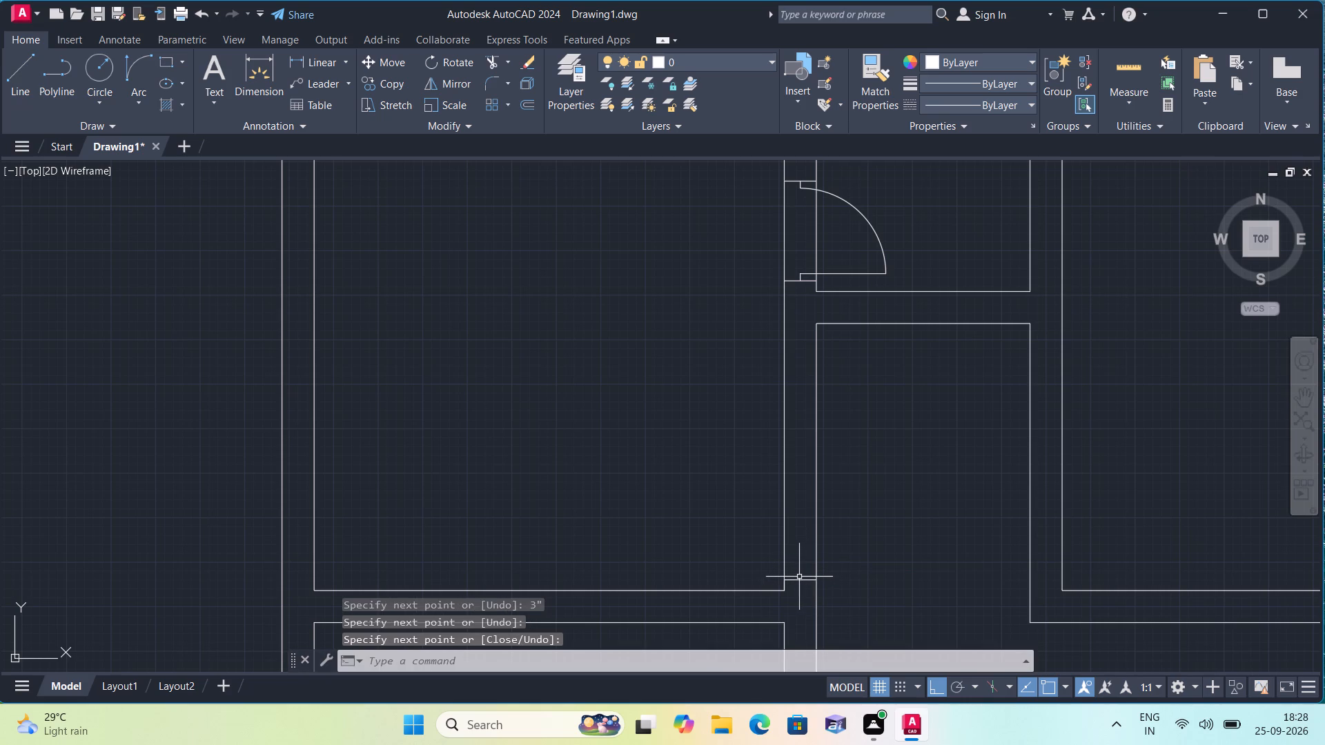
Draw a line up from the crossing line's midpoint in segments of 2", 2' and 2", continuing horizontally to the wall's right face.
key(space)
click(801, 580)
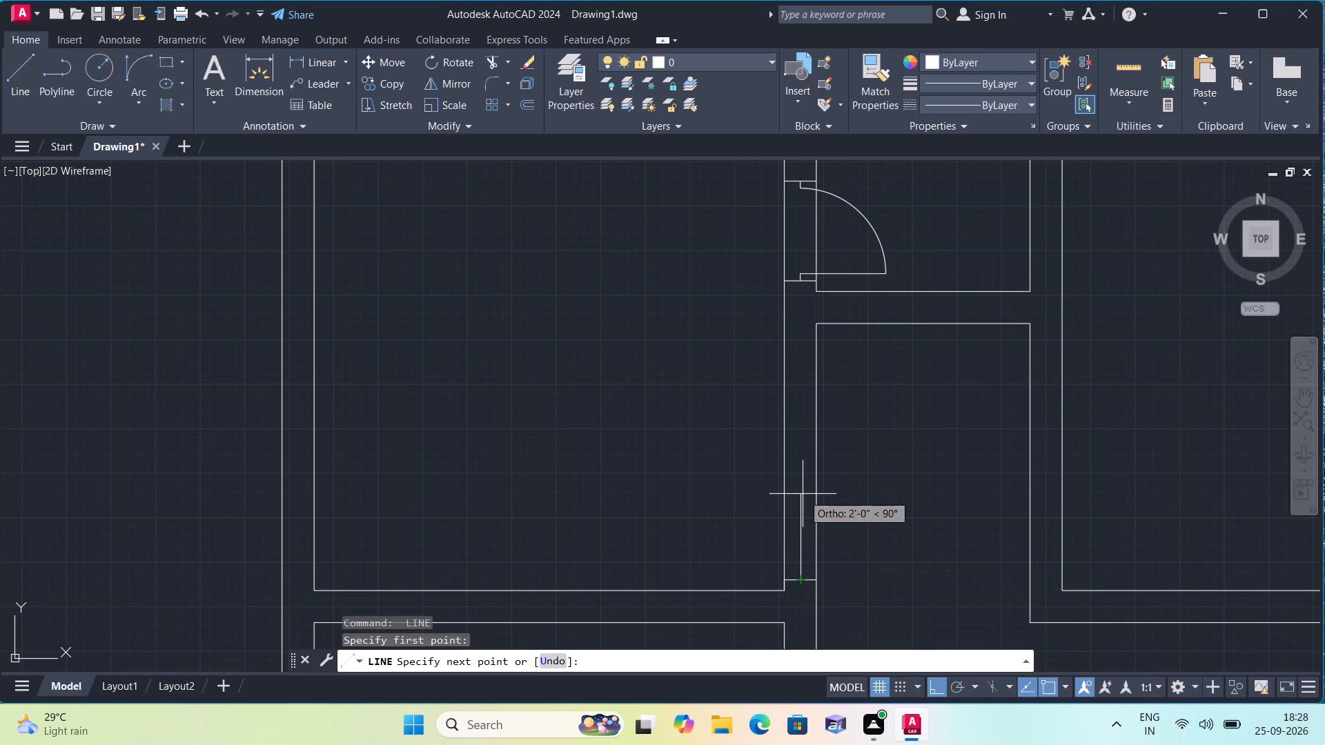
key(2)
key(shift+quotedbl)
key(space)
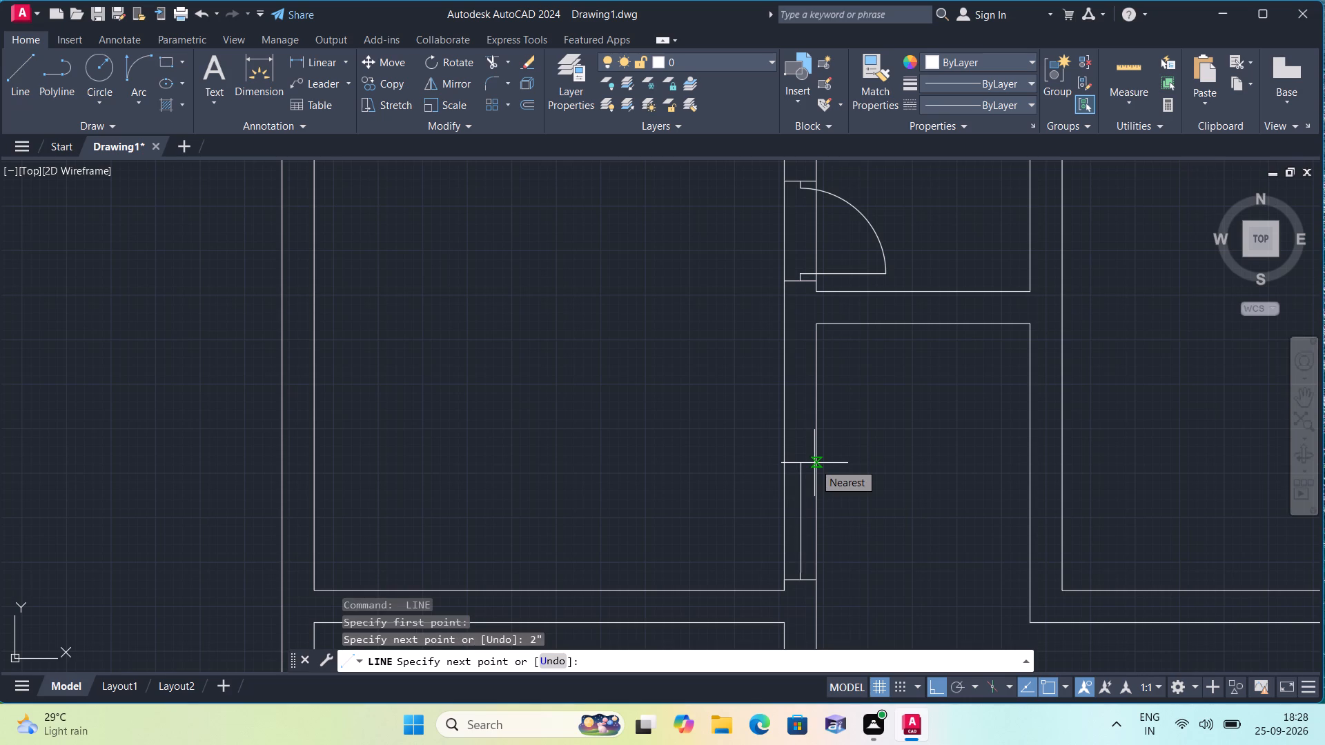
text(2')
key(space)
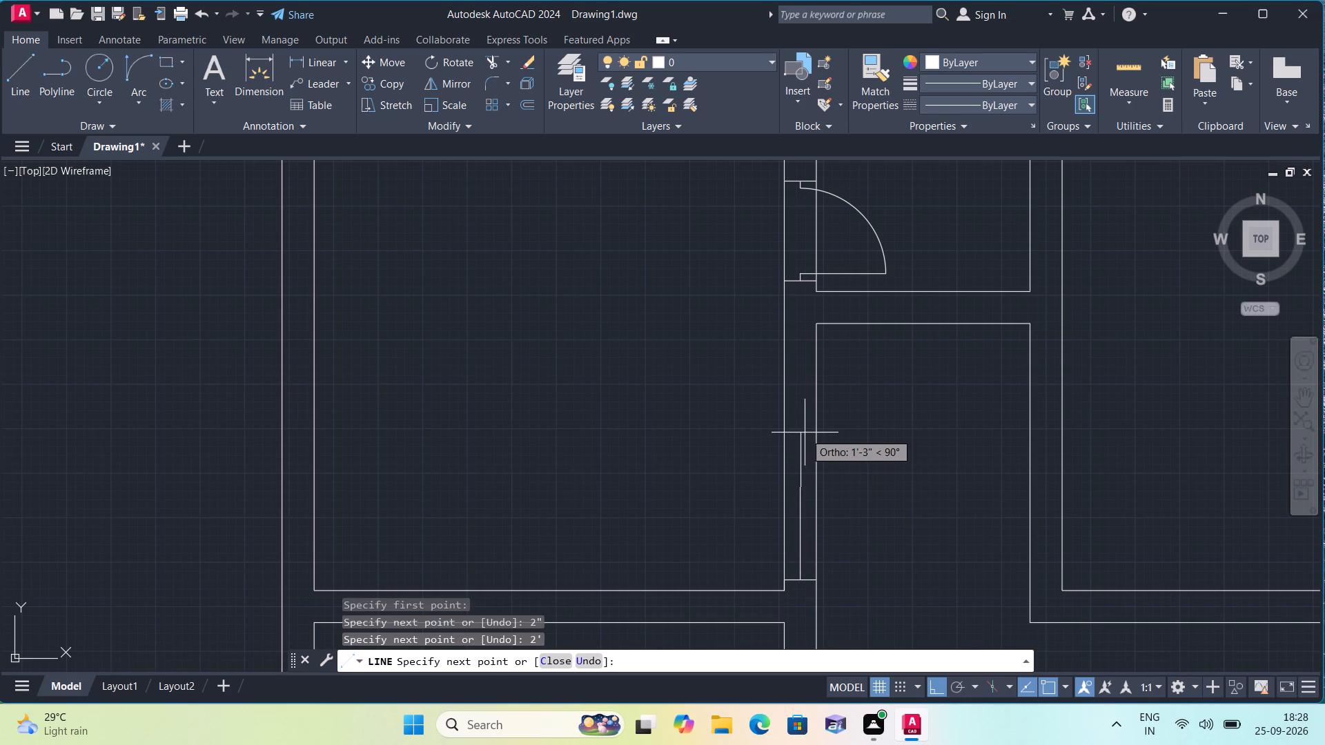
key(2)
key(shift+quotedbl)
key(space)
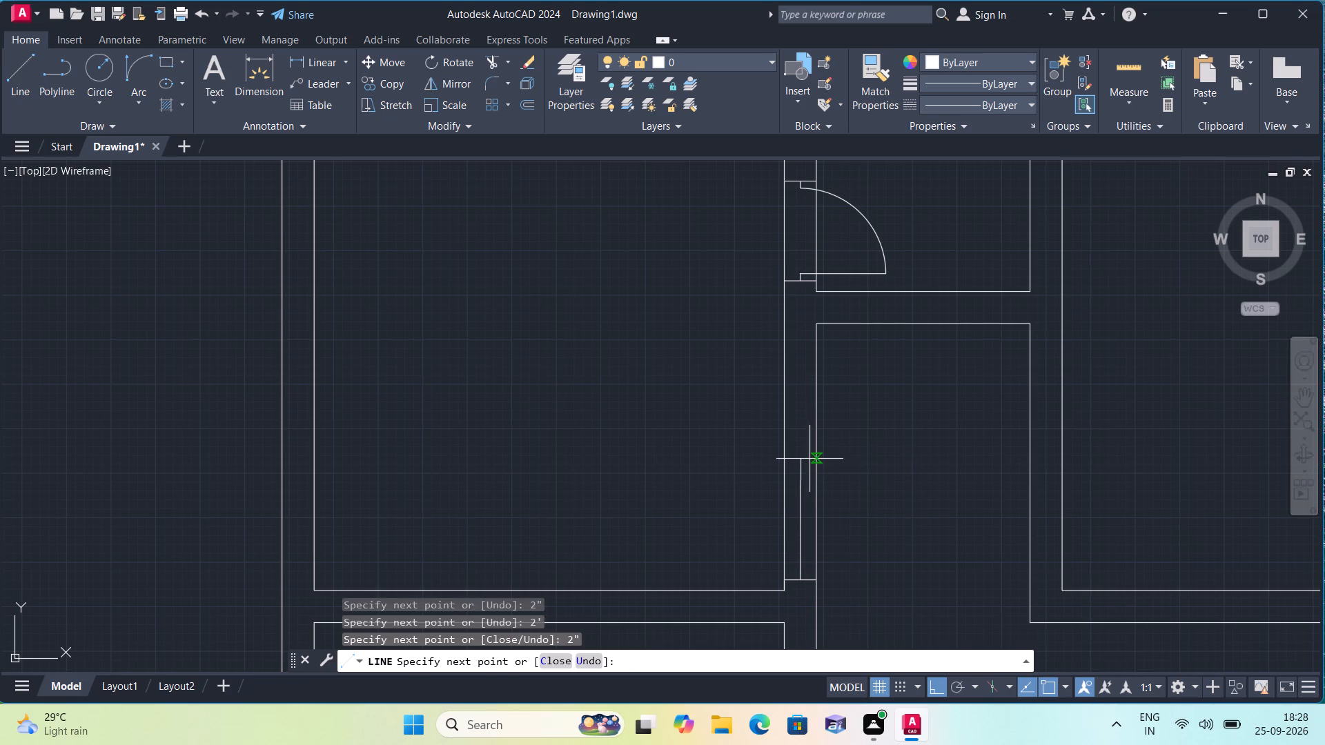
click(816, 476)
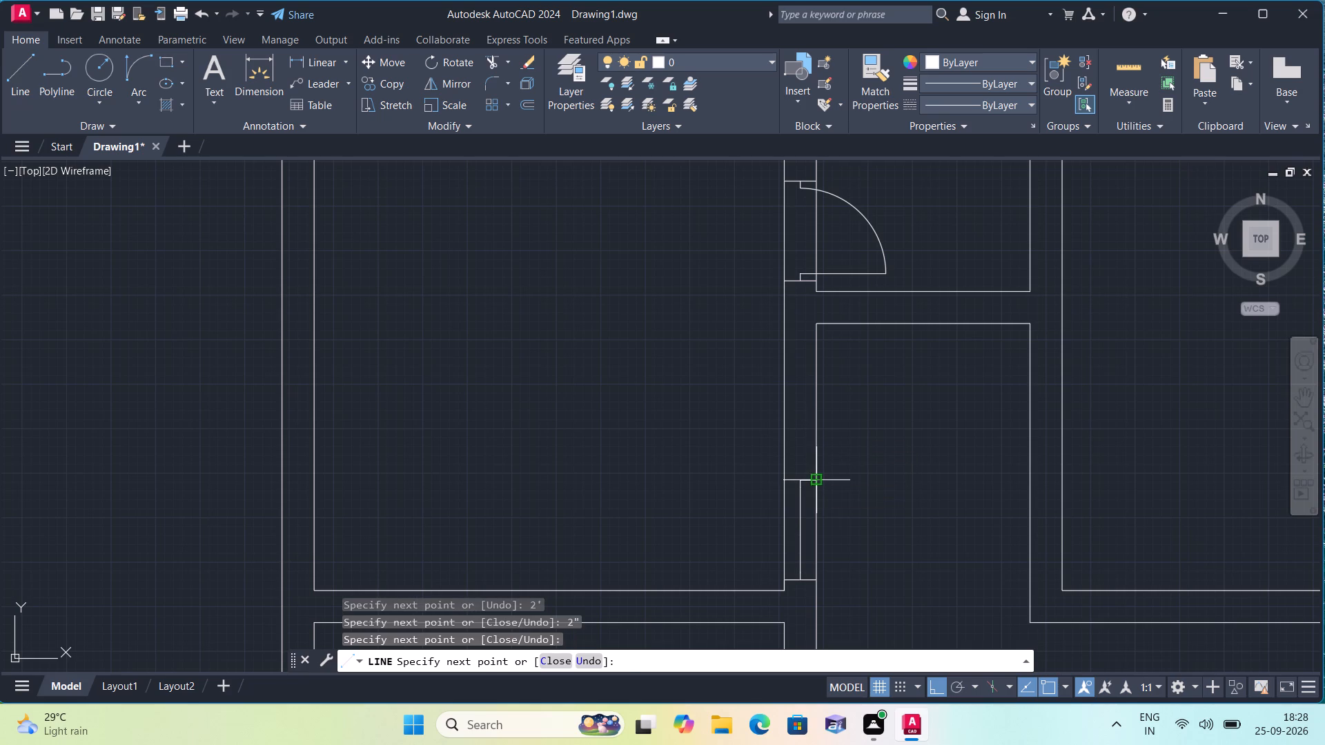
key(space)
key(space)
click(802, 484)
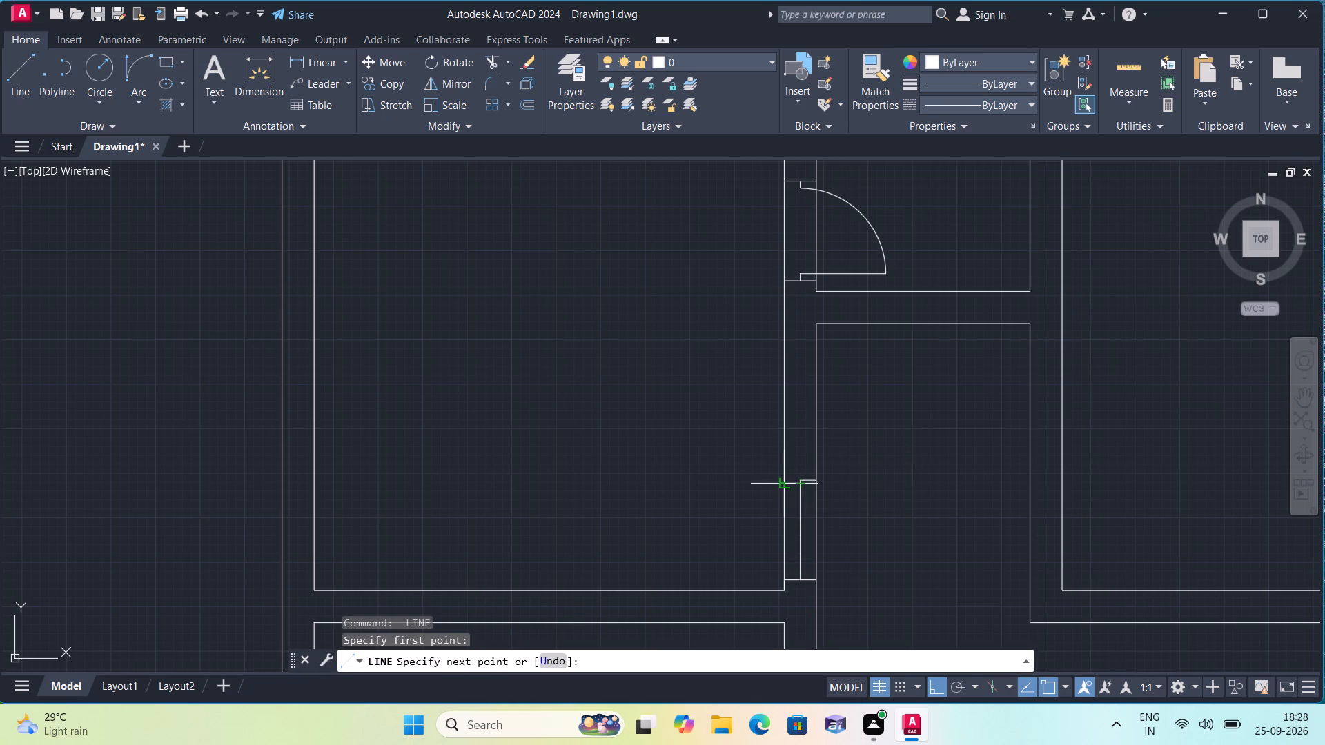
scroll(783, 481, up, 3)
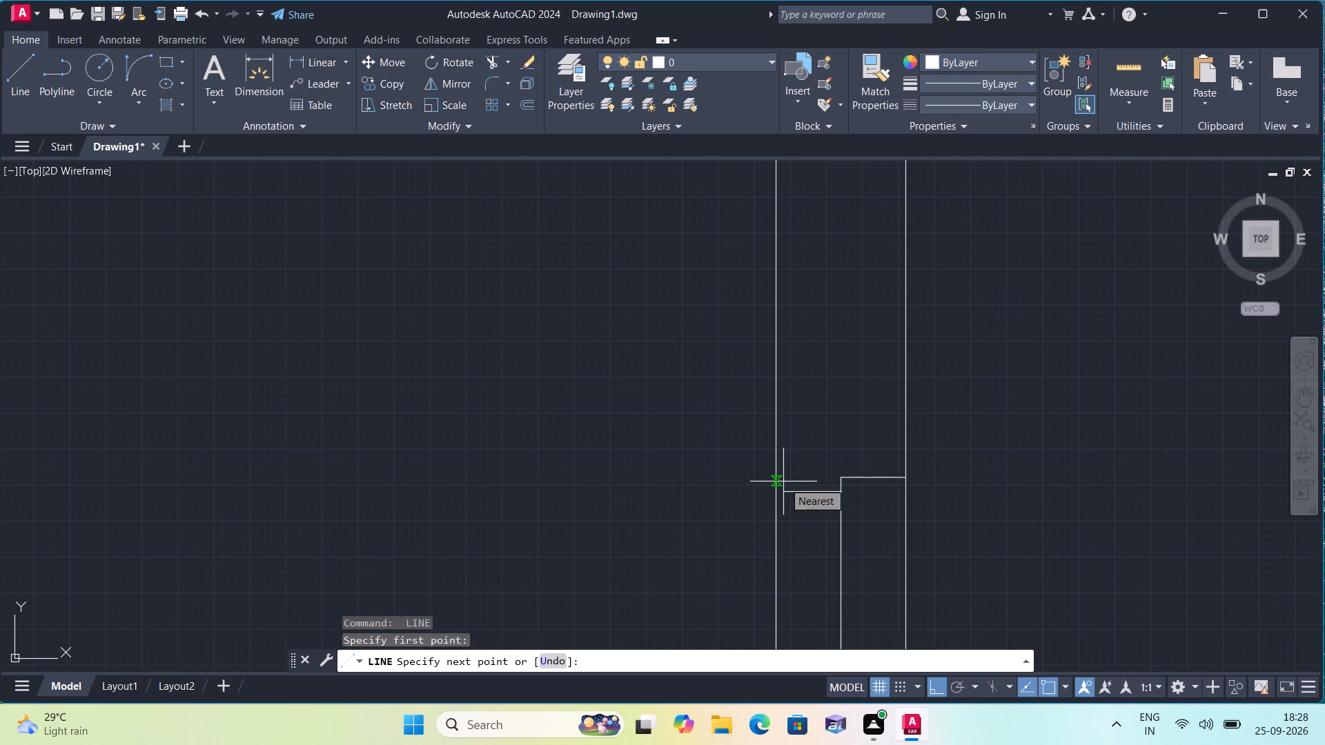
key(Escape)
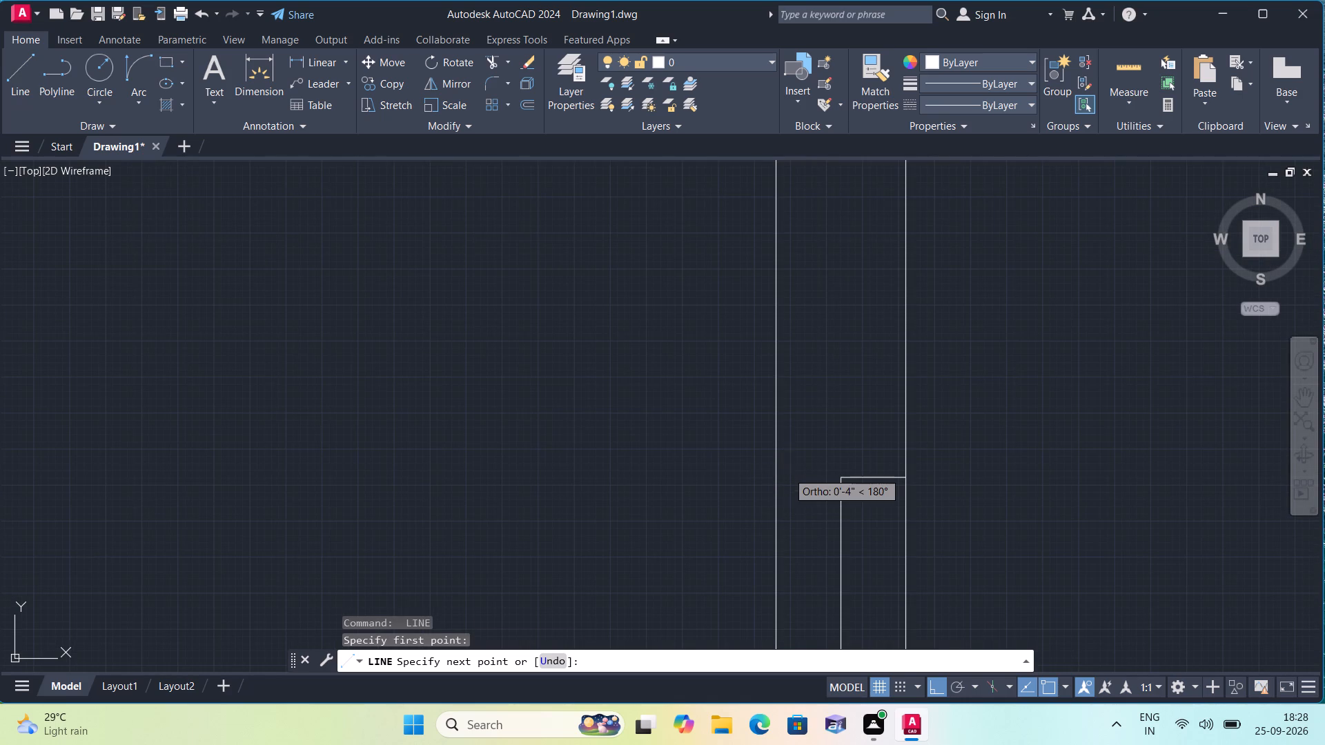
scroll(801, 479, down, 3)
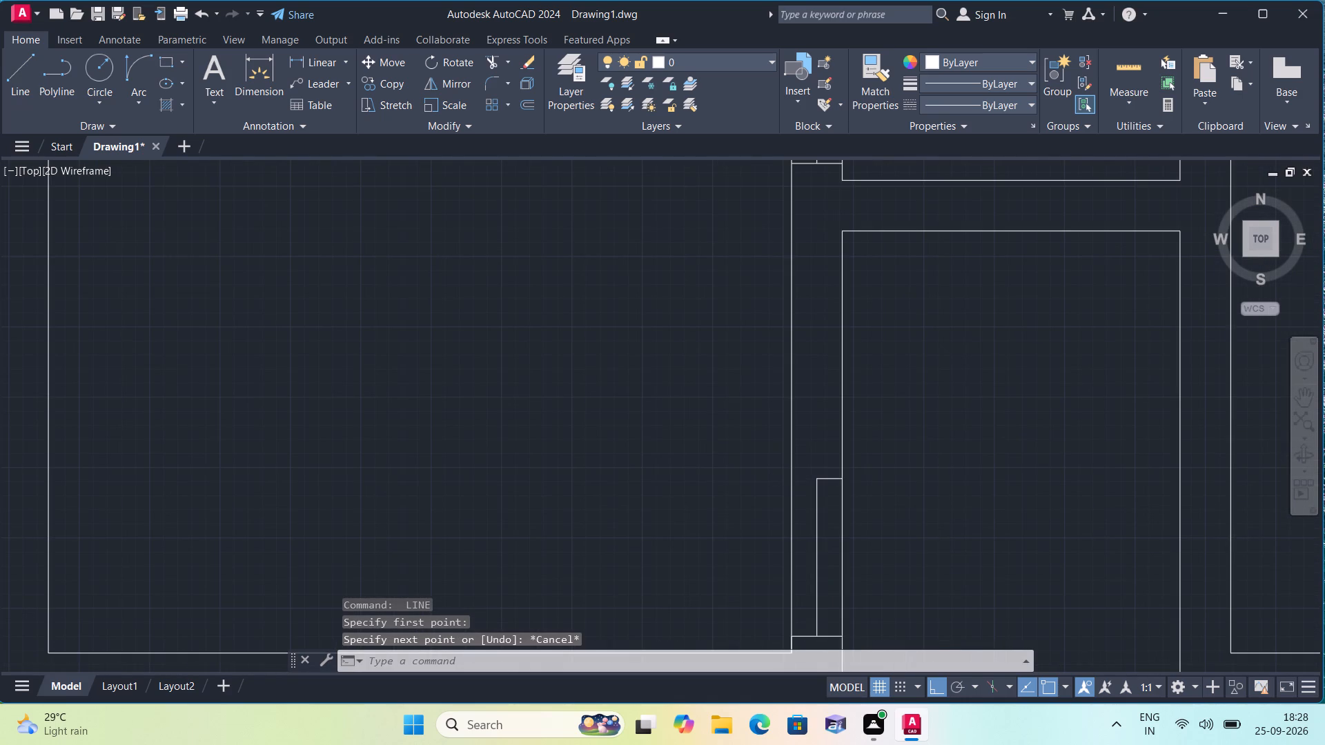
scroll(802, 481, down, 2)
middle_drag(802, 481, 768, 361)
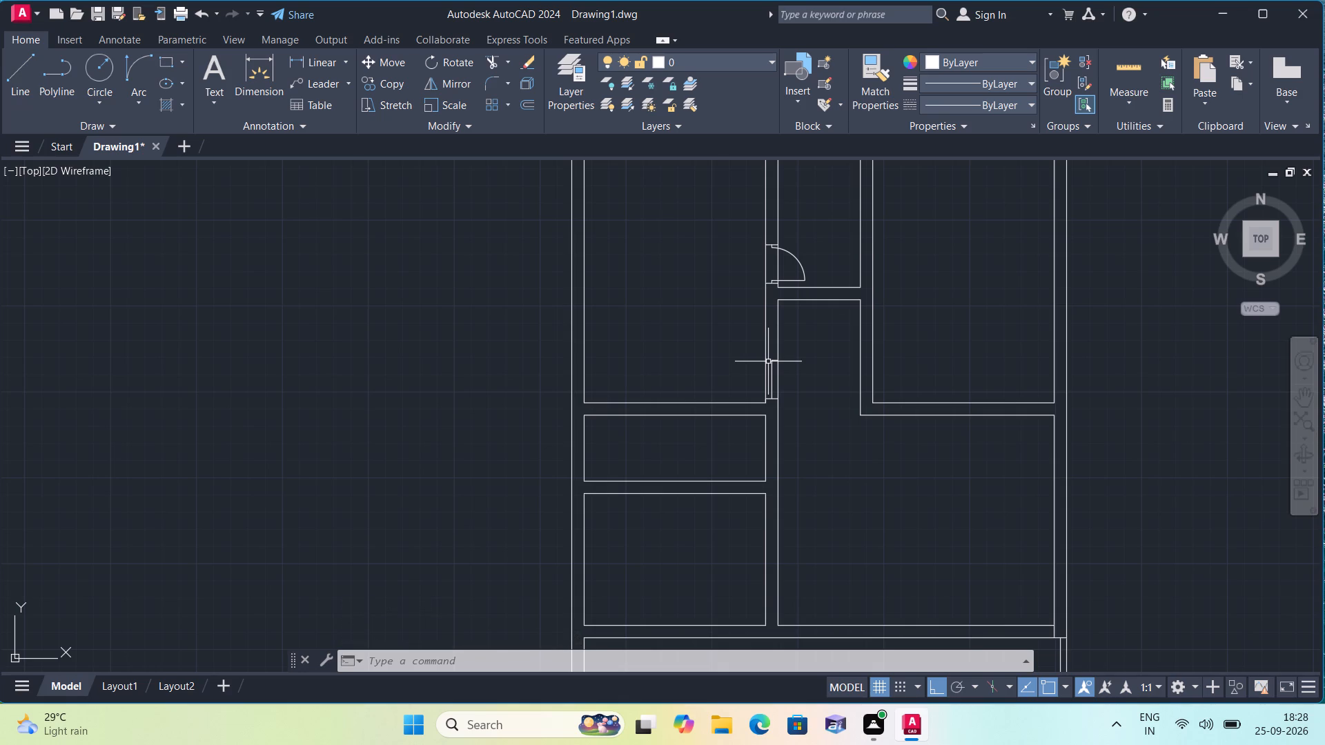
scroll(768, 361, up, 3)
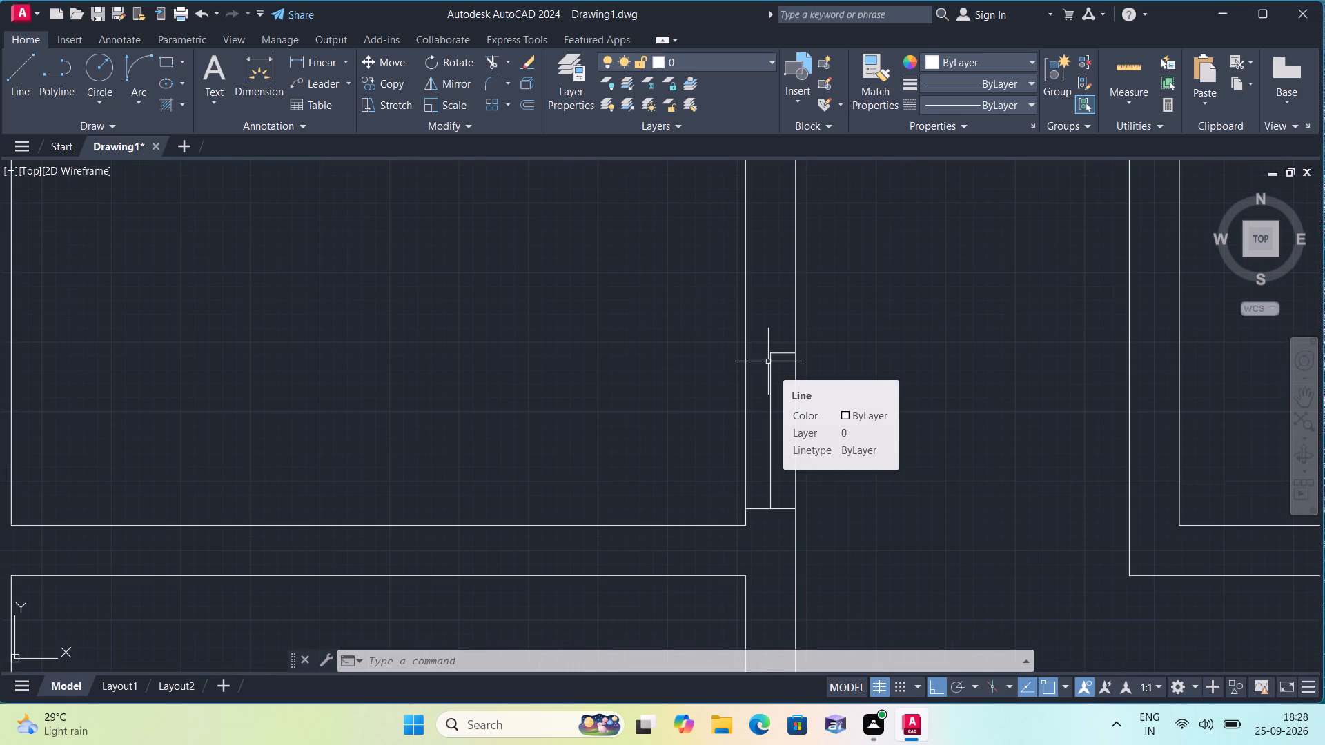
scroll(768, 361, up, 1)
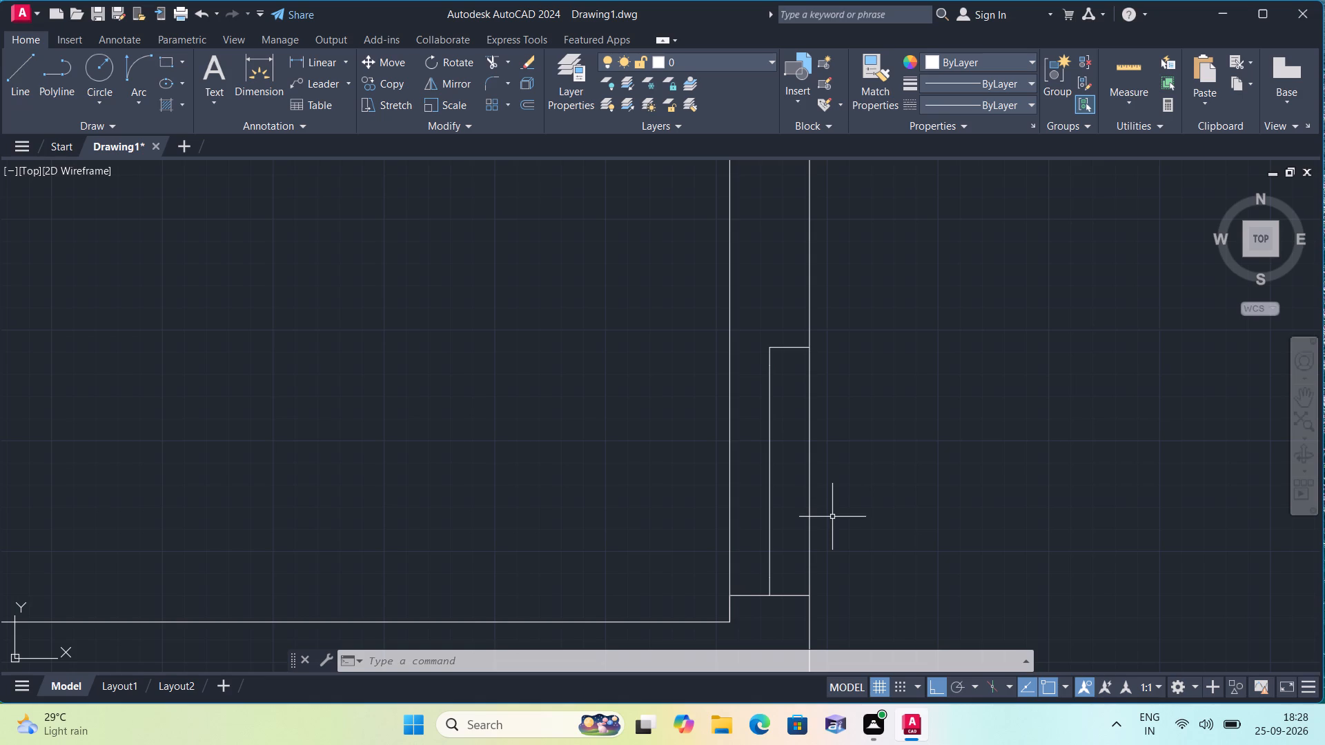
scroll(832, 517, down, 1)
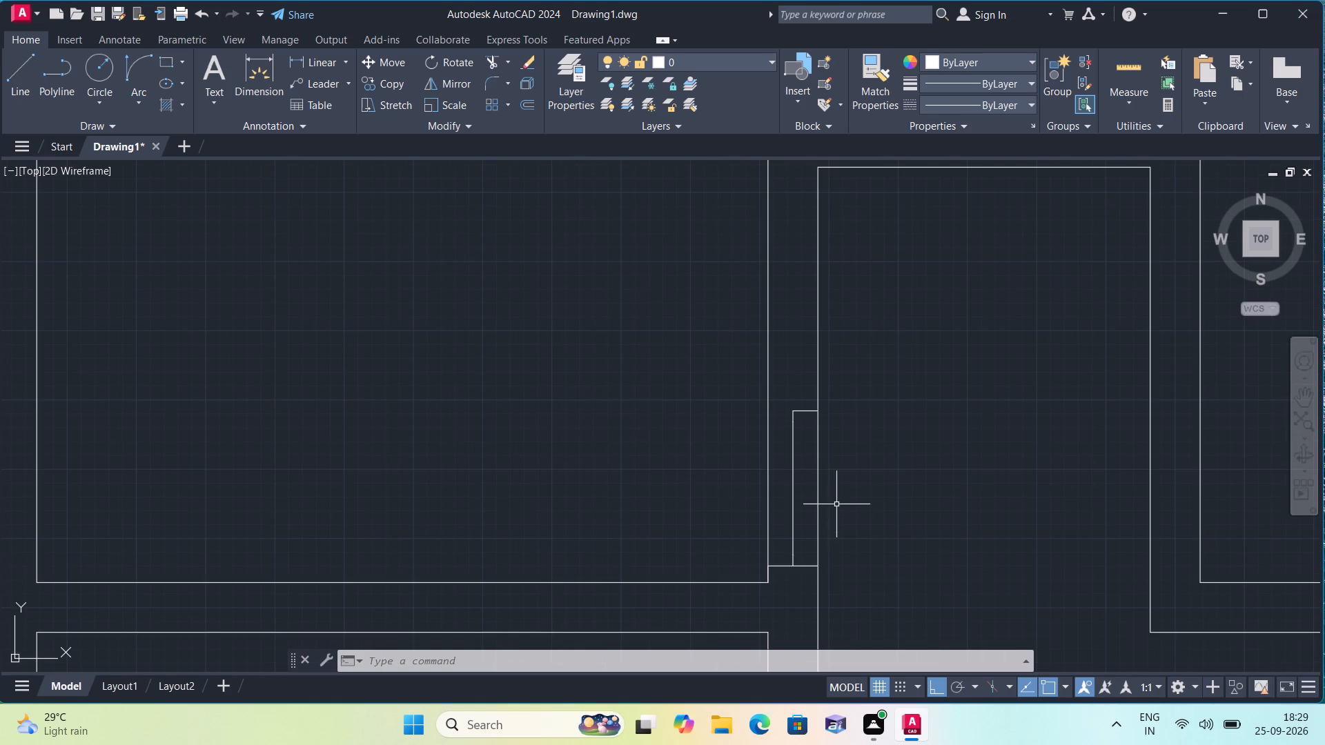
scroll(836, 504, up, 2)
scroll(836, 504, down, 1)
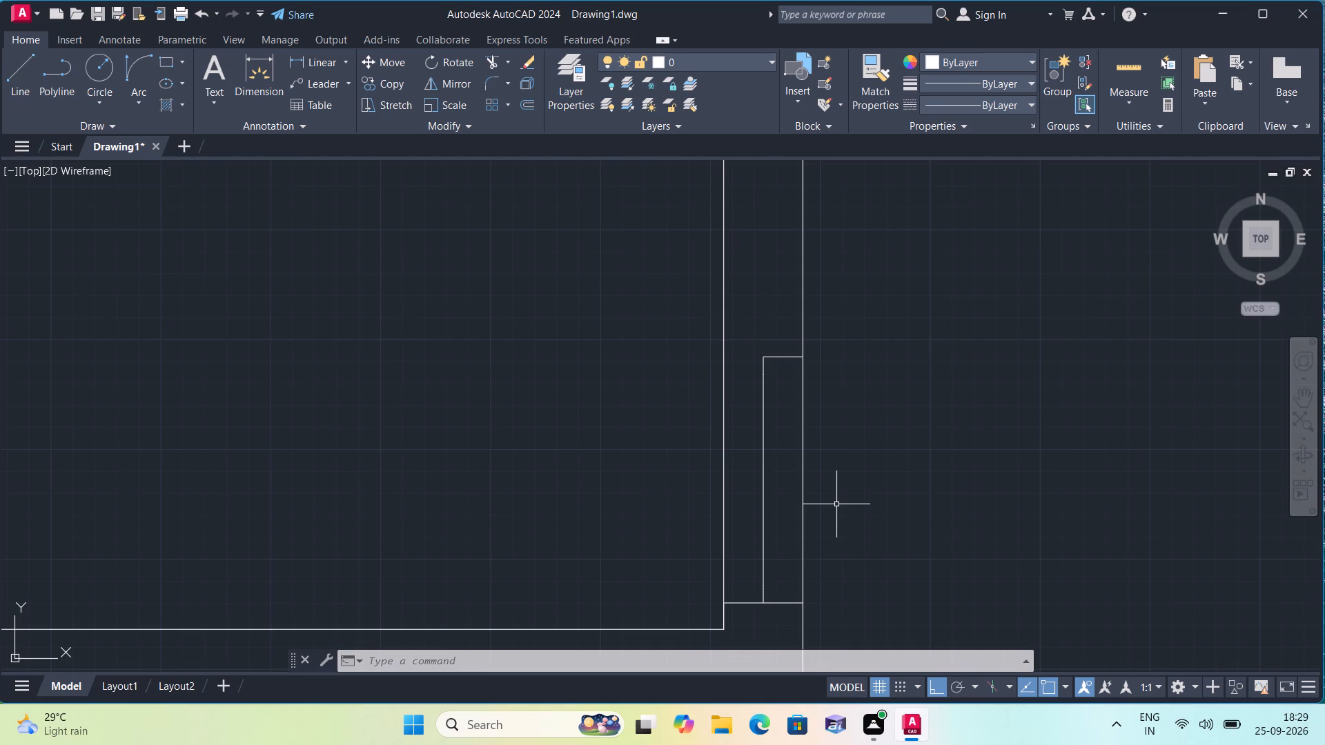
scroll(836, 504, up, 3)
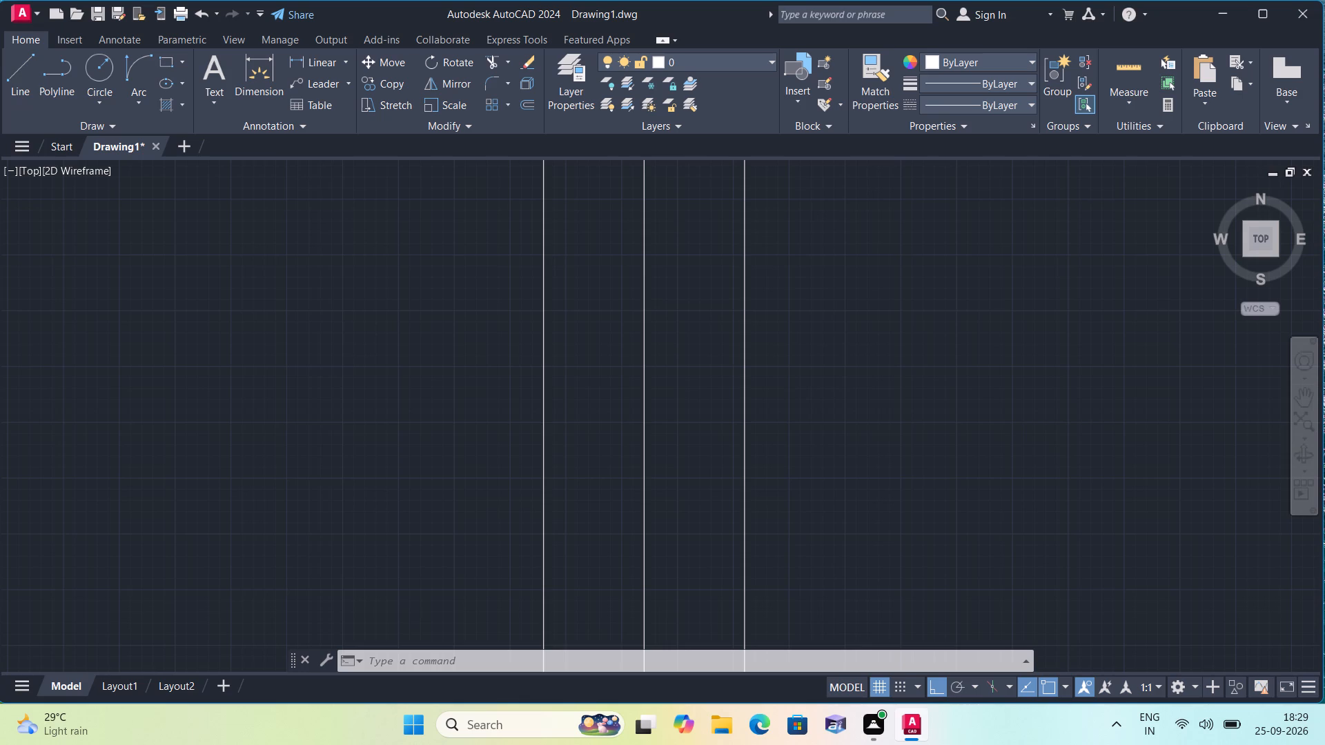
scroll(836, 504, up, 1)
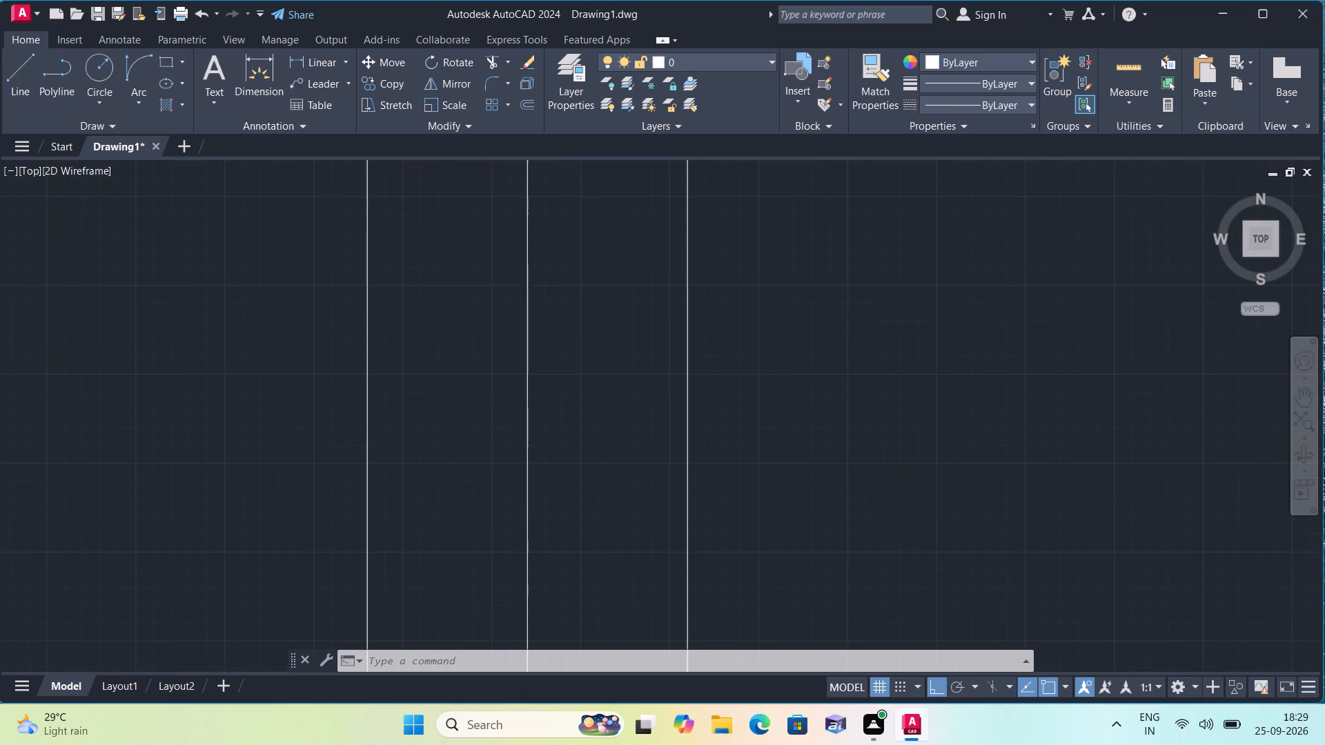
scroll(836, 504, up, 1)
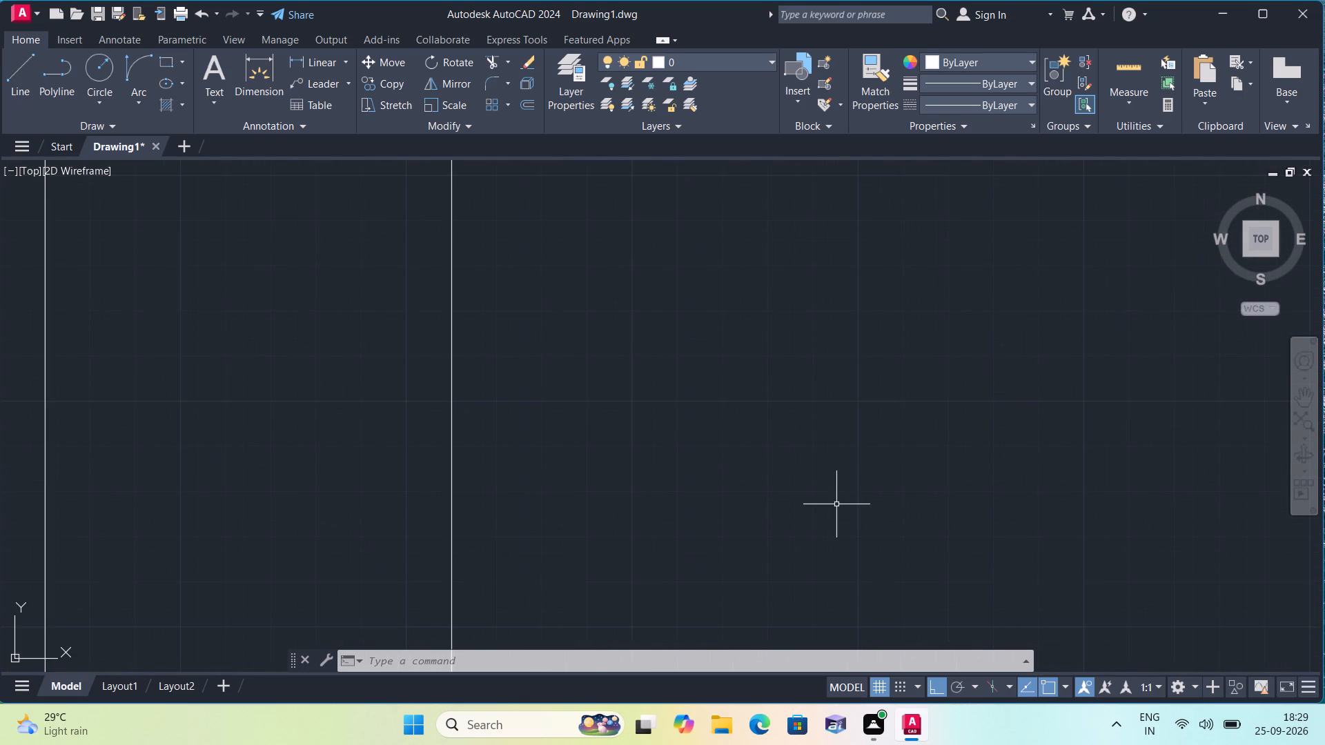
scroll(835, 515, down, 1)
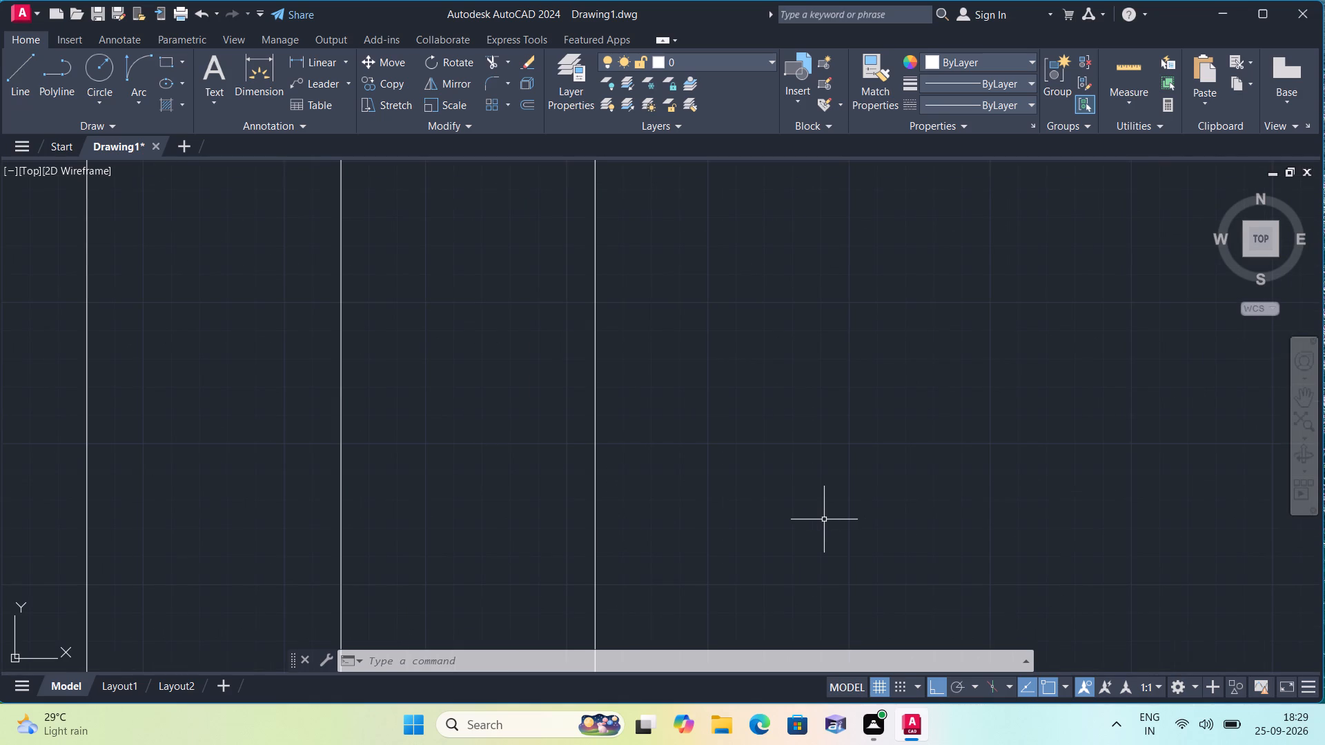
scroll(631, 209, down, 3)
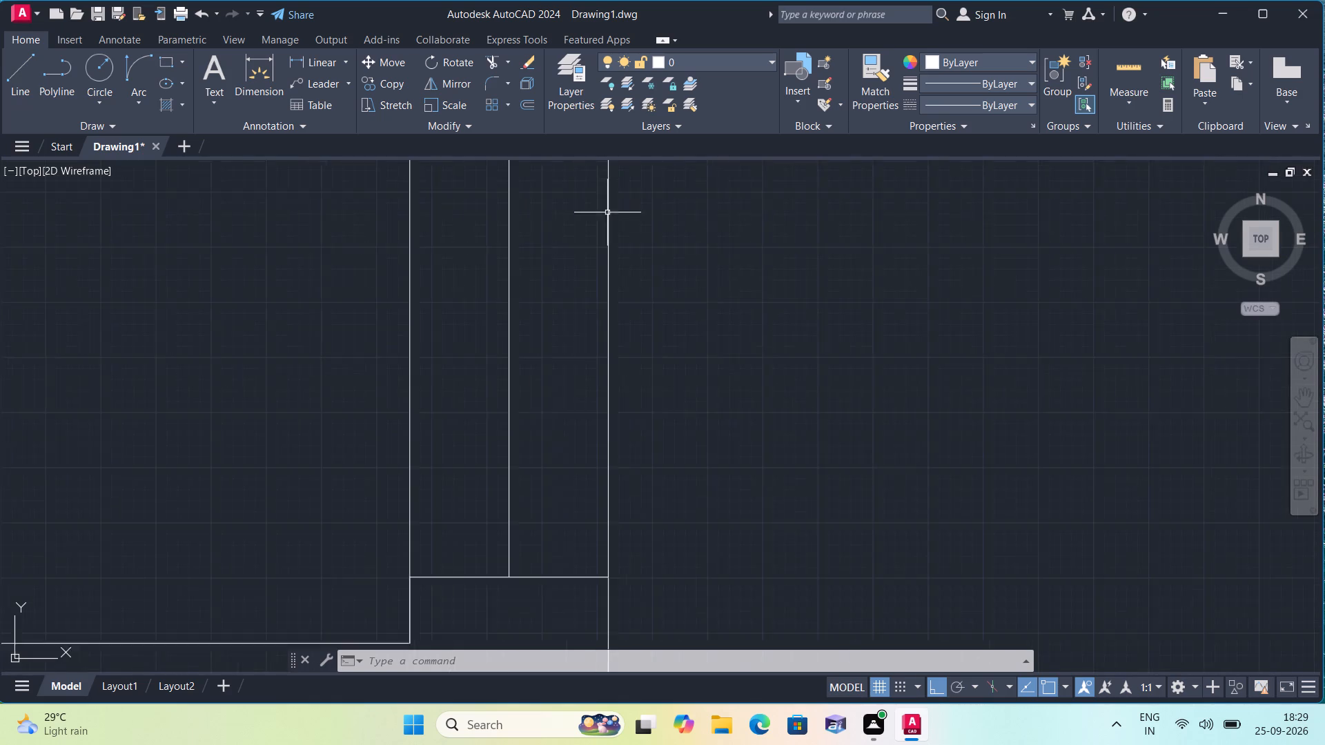
Draw a horizontal line from the upper 2" segment's top end to the wall's left face, completing the opening's upper edge.
scroll(607, 216, down, 1)
middle_drag(569, 321, 608, 435)
scroll(569, 321, down, 1)
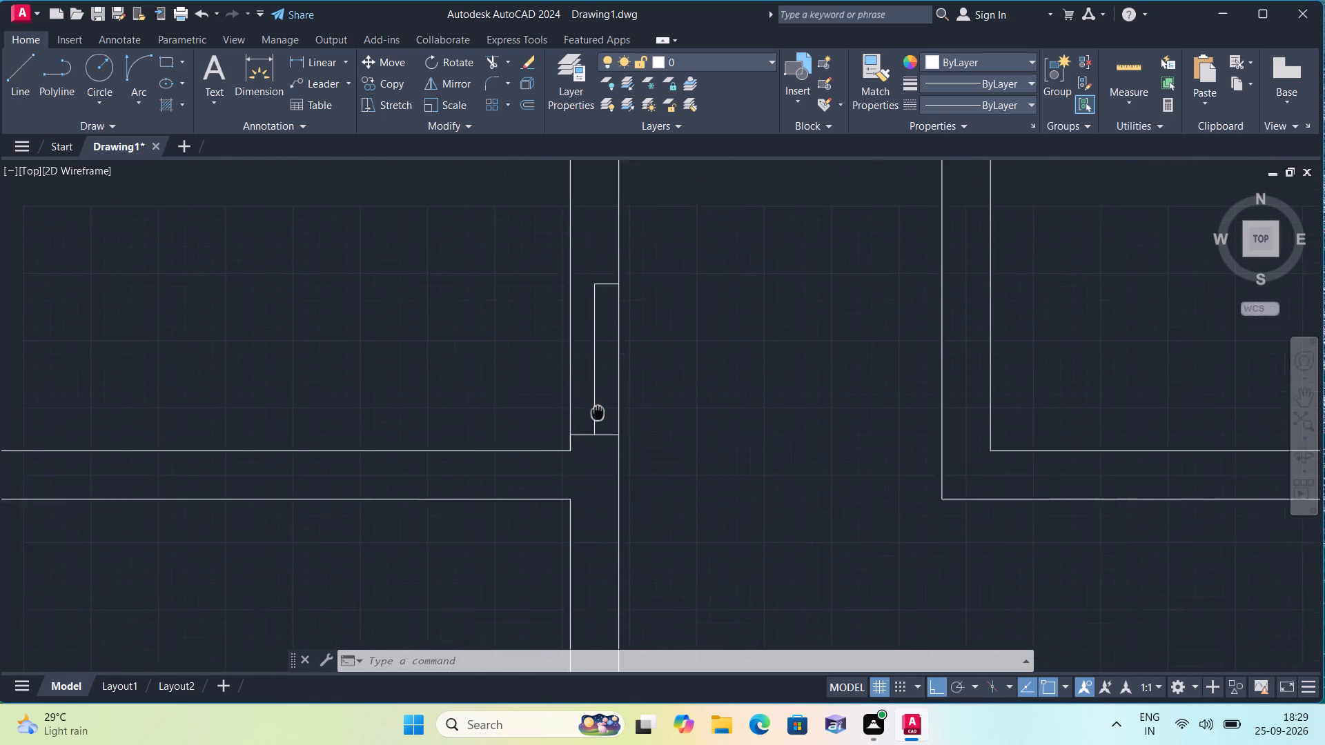
middle_drag(608, 435, 611, 437)
scroll(580, 354, up, 1)
key(l)
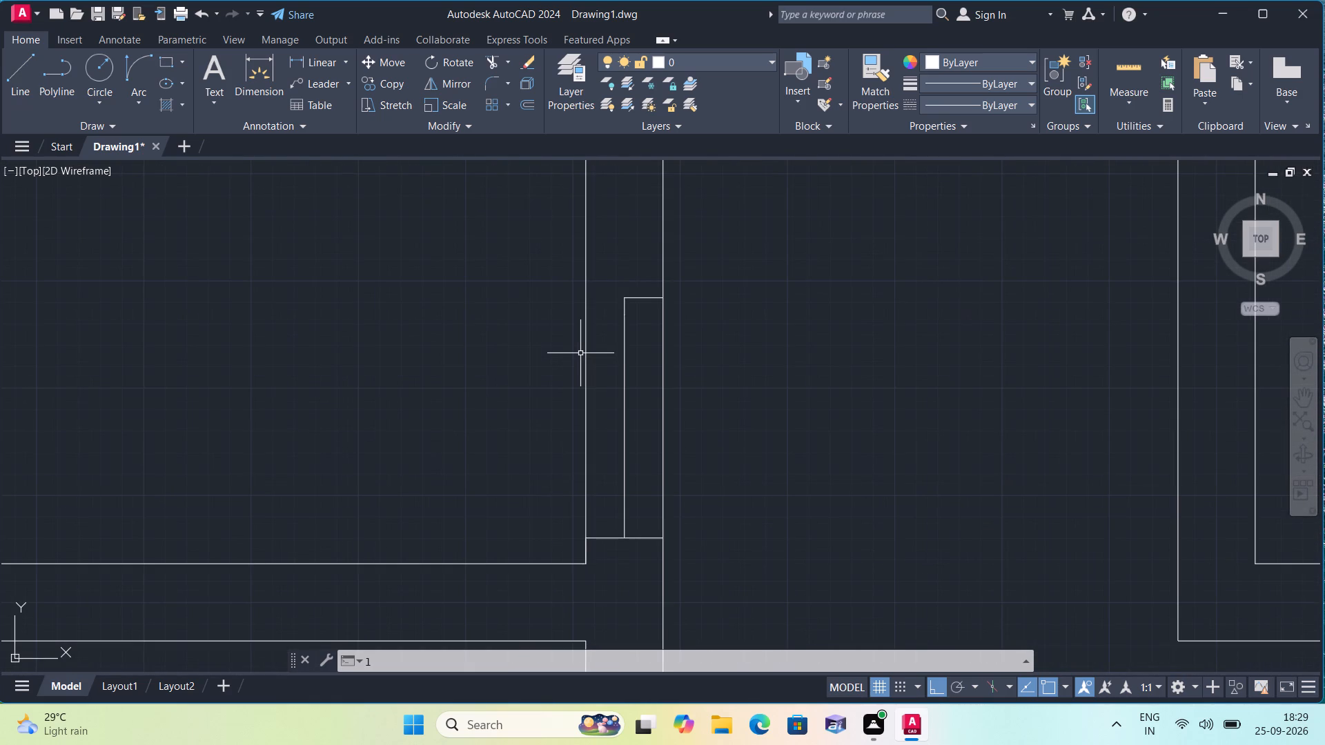
key(space)
scroll(658, 277, up, 1)
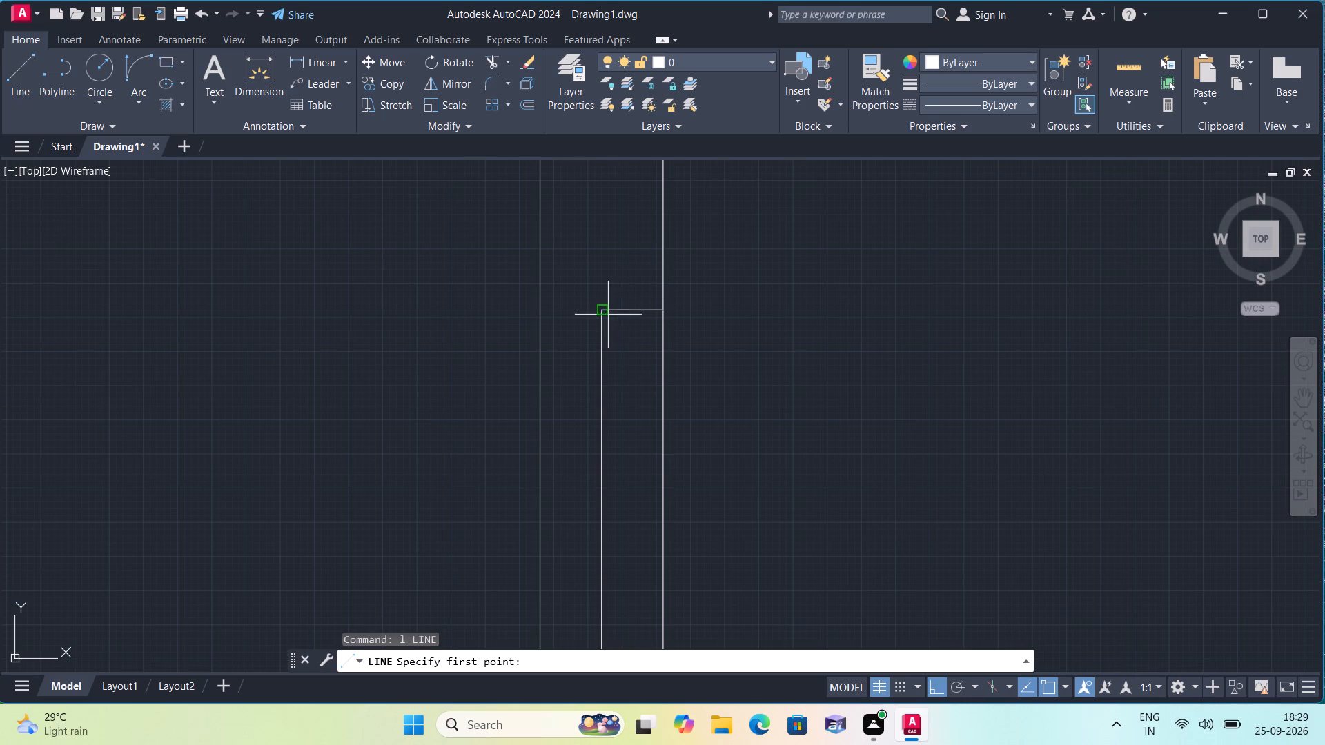
click(602, 315)
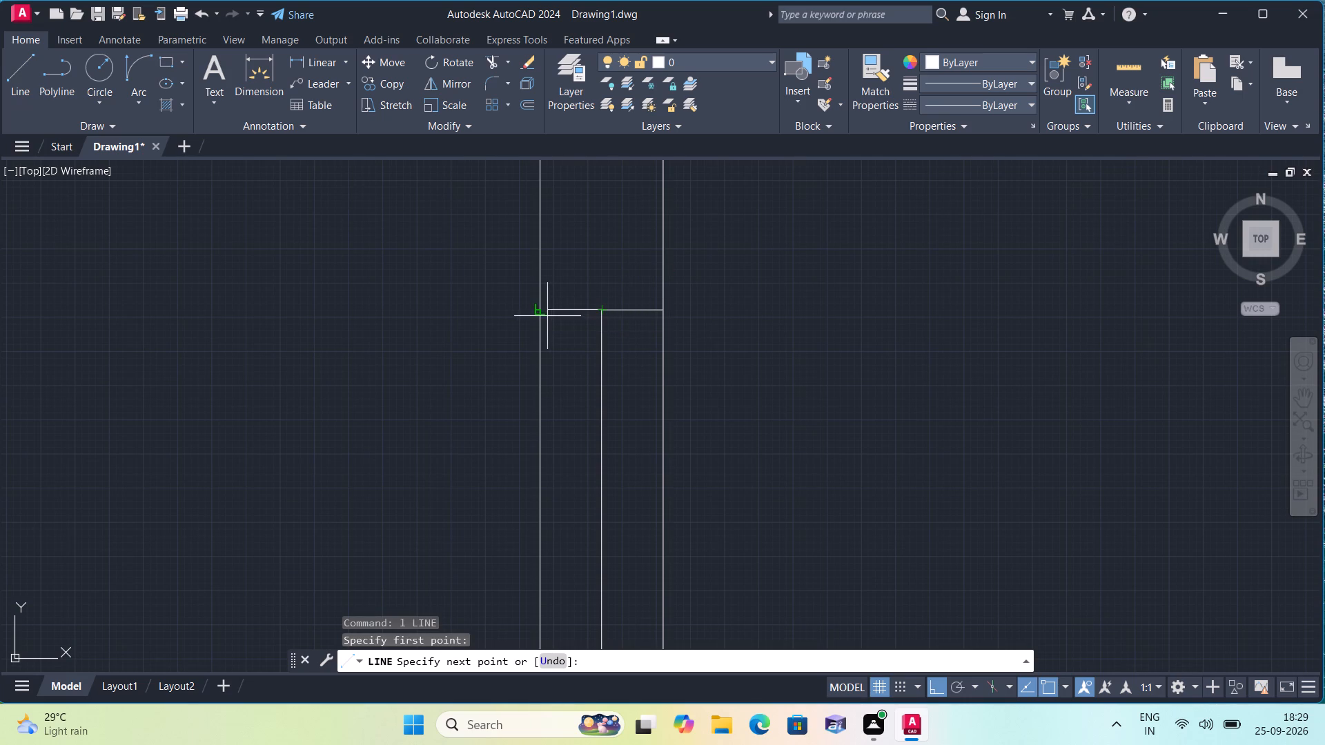
click(542, 310)
key(space)
scroll(542, 310, down, 1)
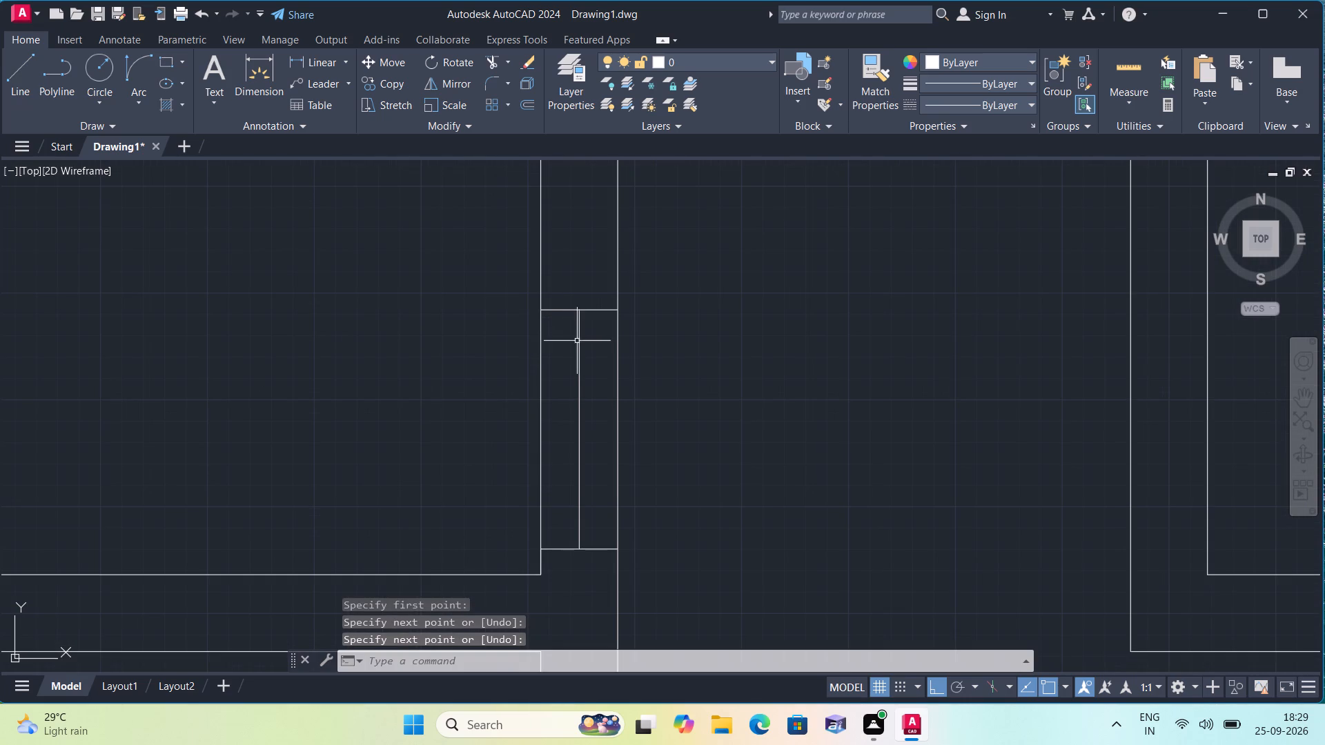
Erase the 2' middle segment inside the wall and the 3" segment at the large top-left room's lower-right corner.
click(578, 349)
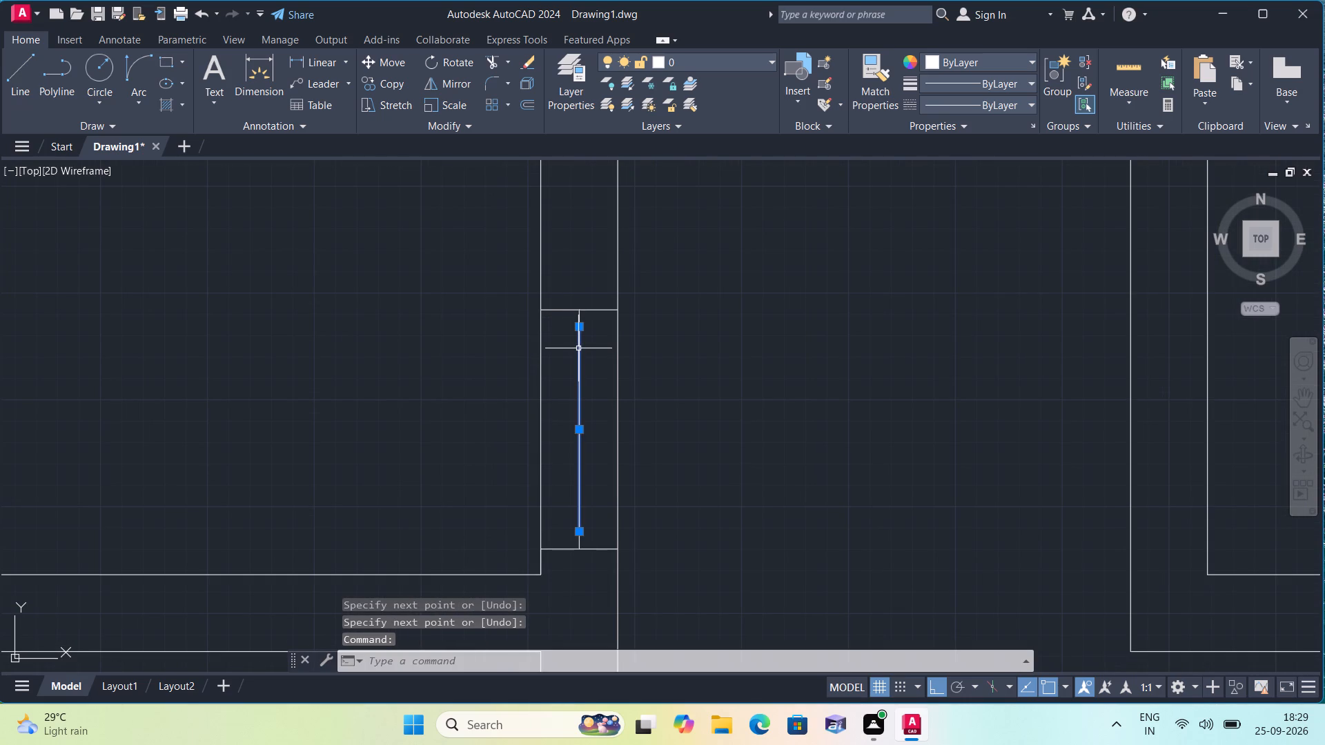
key(Delete)
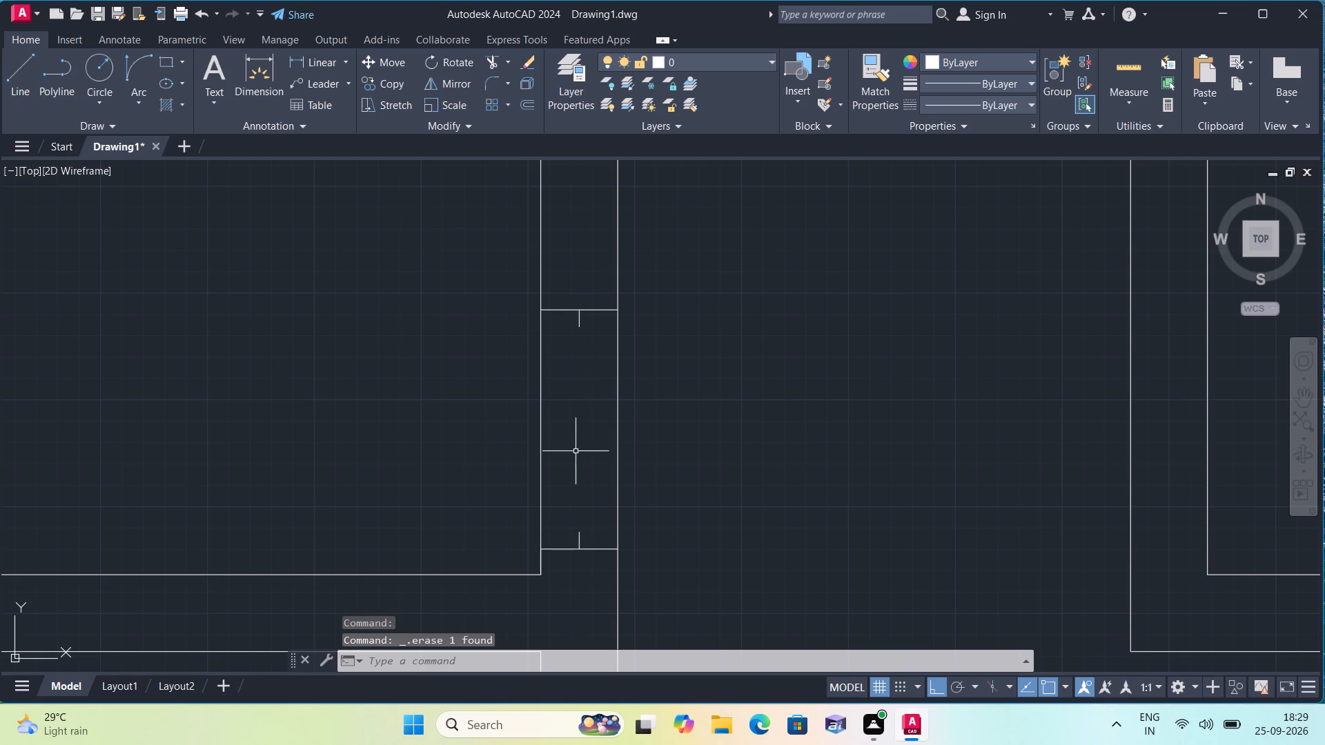
click(541, 558)
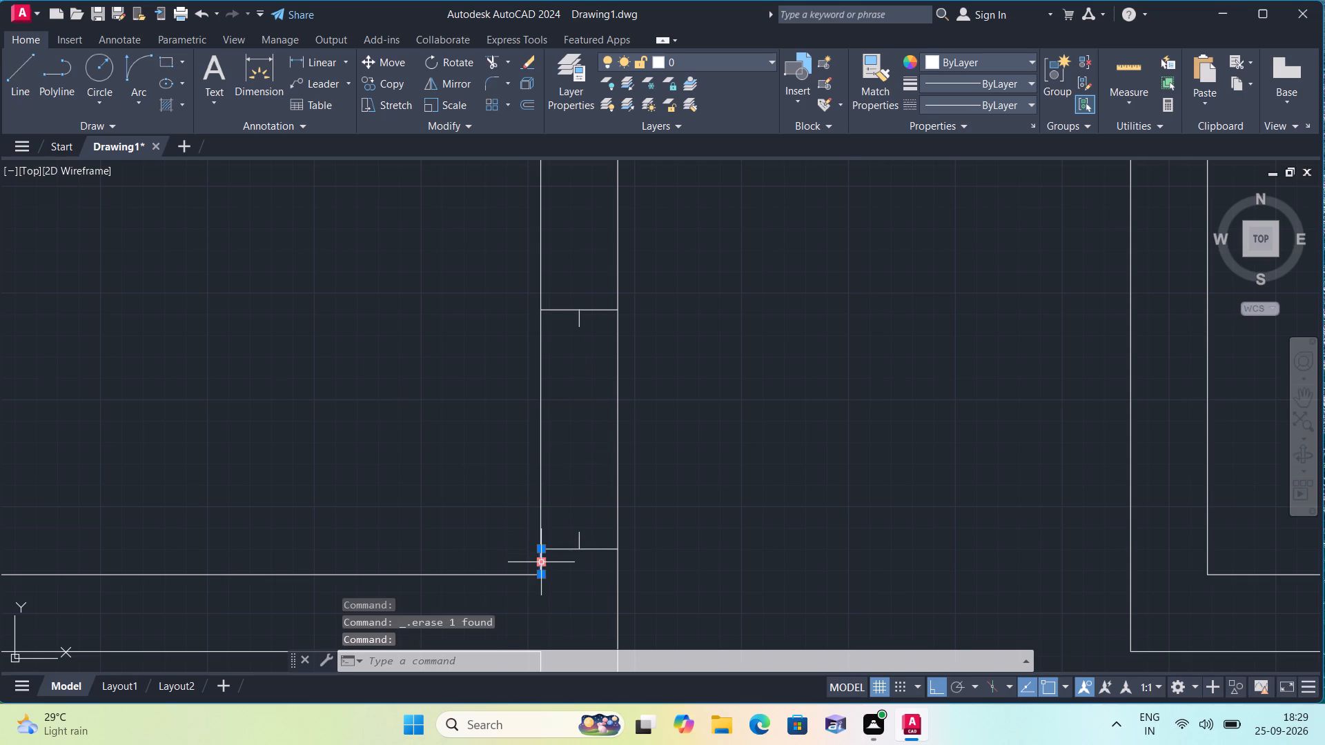
key(Delete)
Draw a 2' horizontal door leaf from the top of the lower 2" stub leftward into the large top-left room.
text(l)
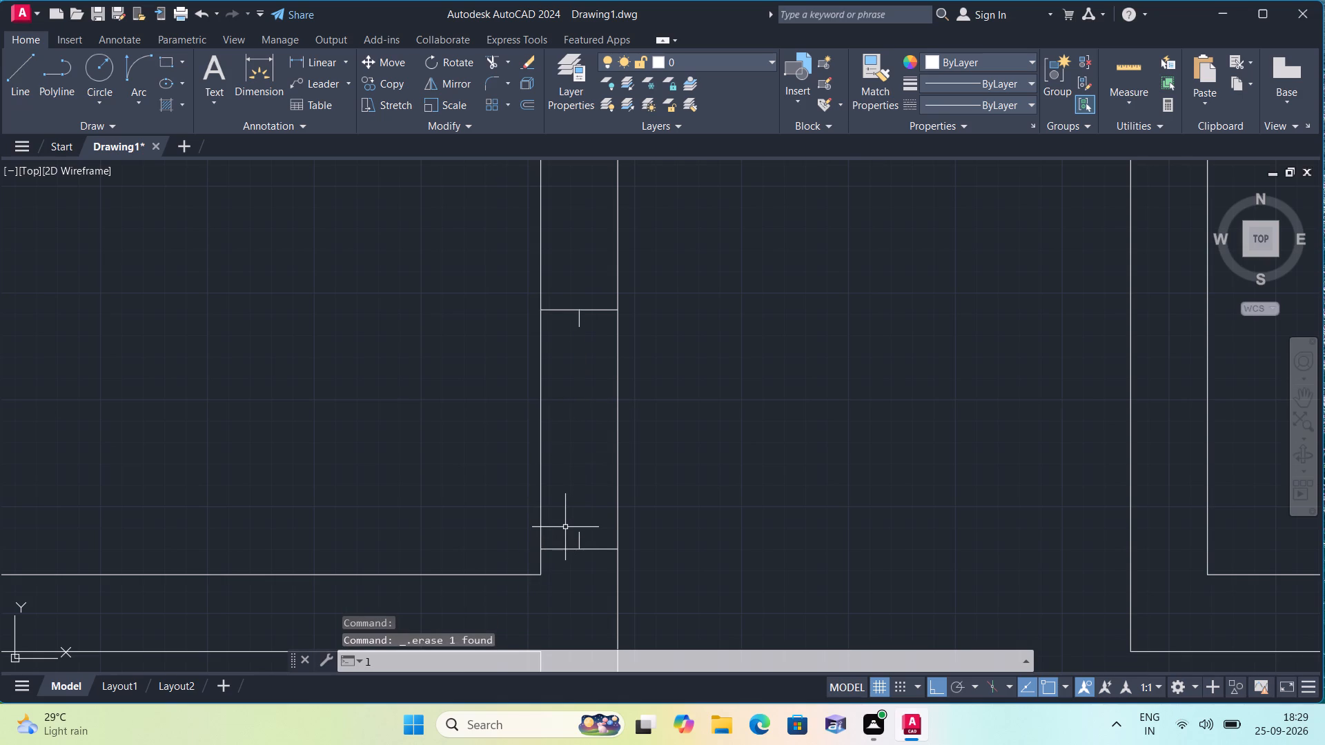
key(space)
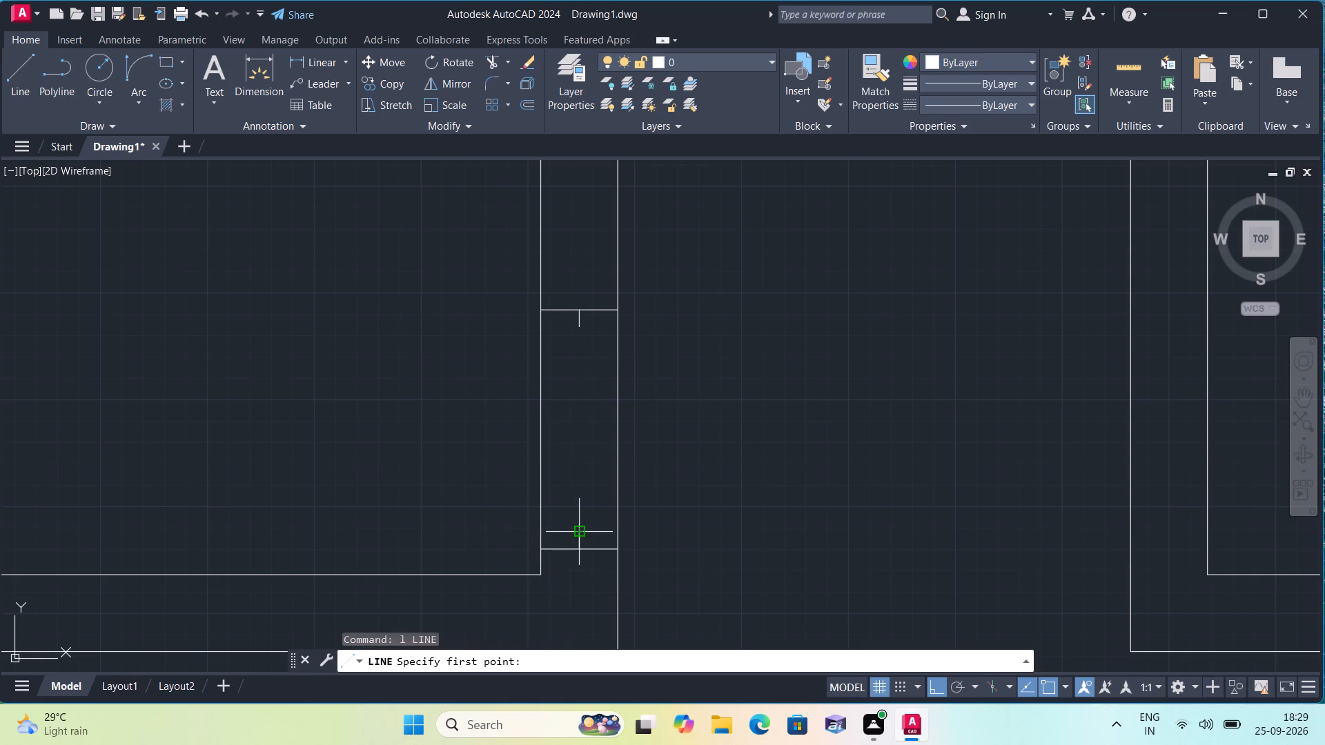
click(580, 530)
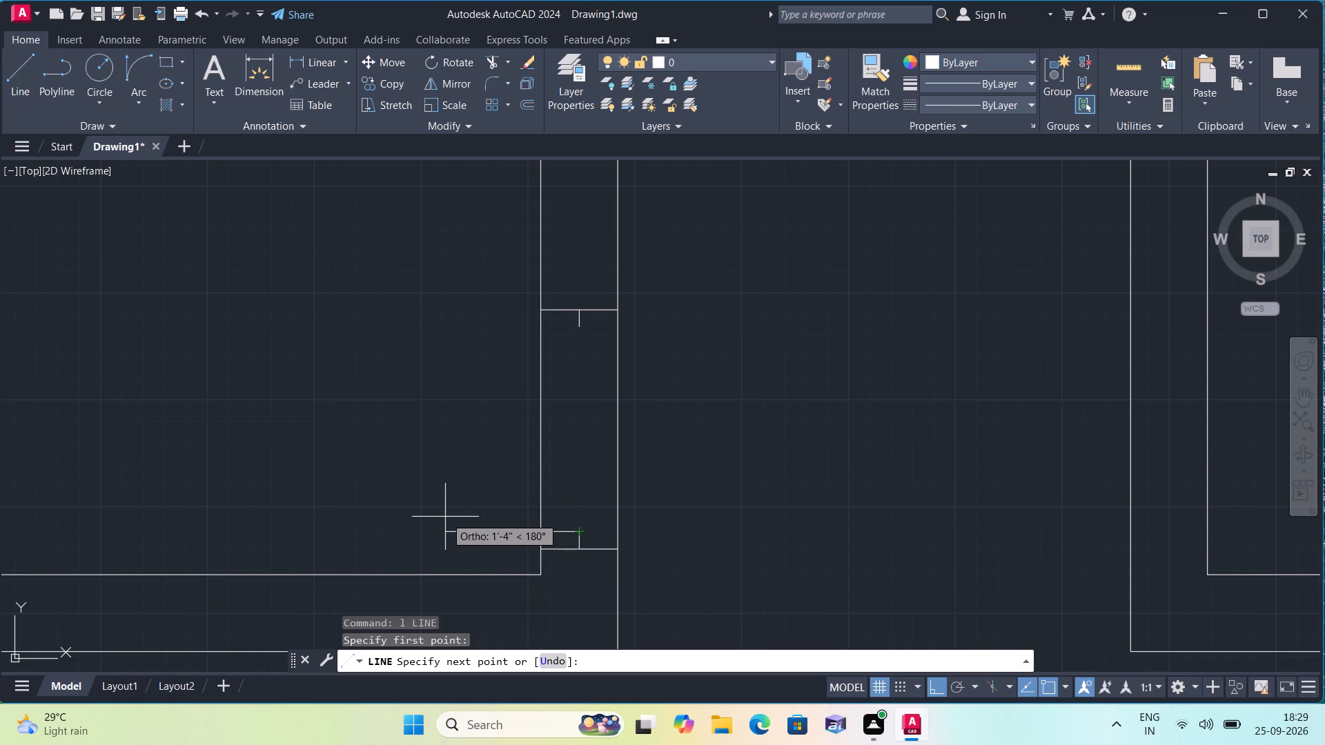
text(2')
key(space)
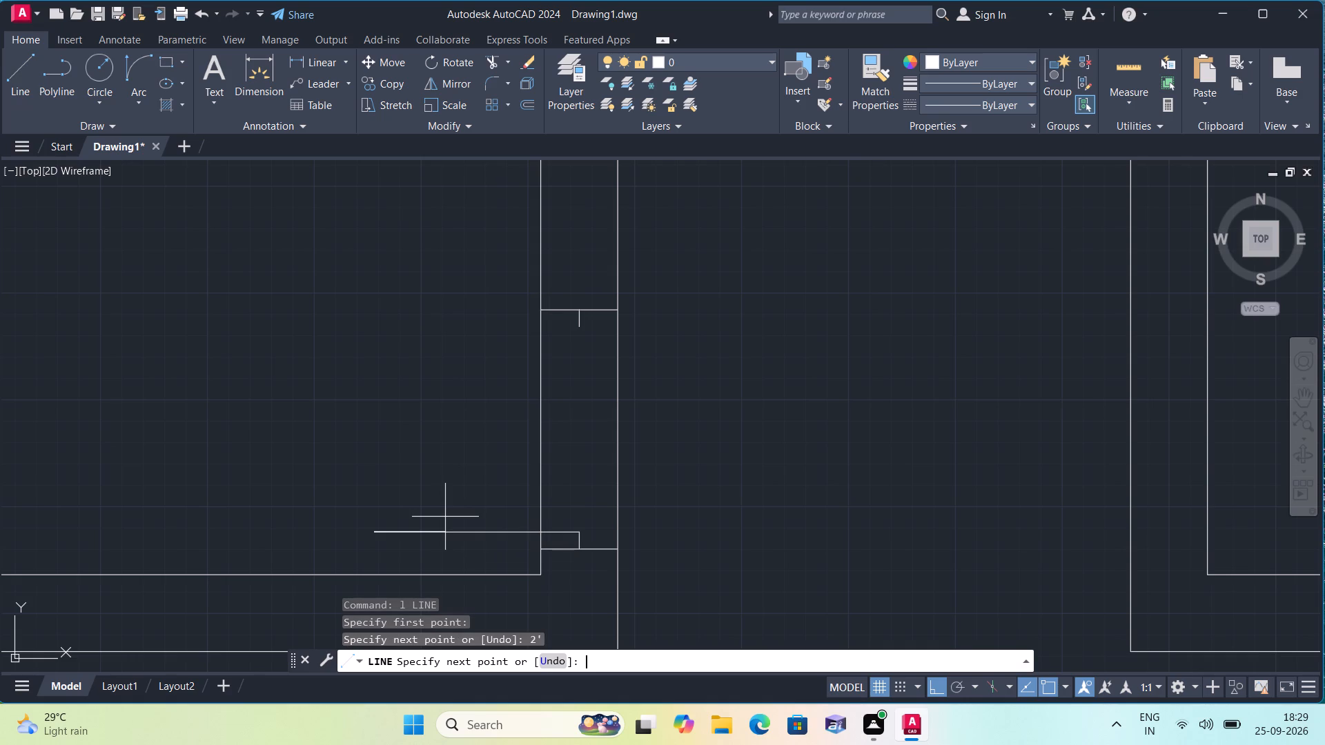
key(Escape)
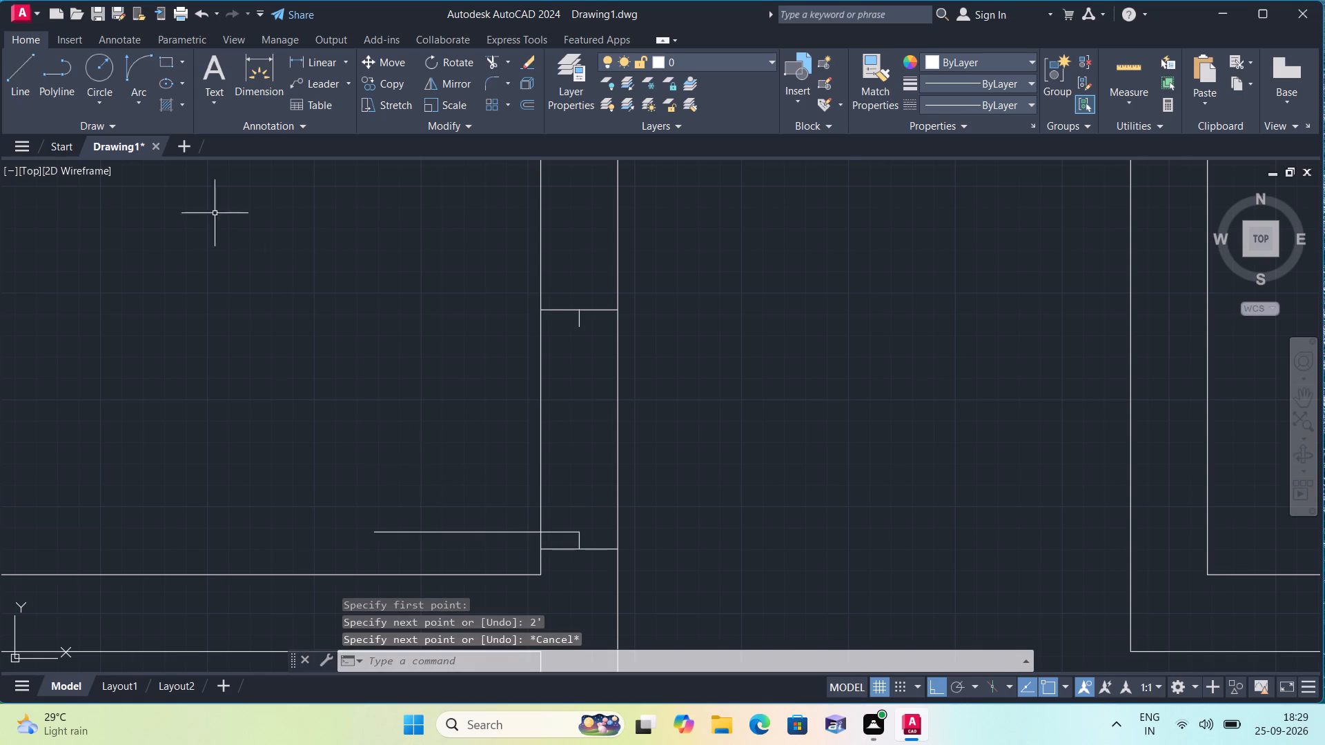
Draw the door's swing arc with Start, End, Direction from the leaf's free end to the upper 2" stub, tangent vertically upward.
click(144, 110)
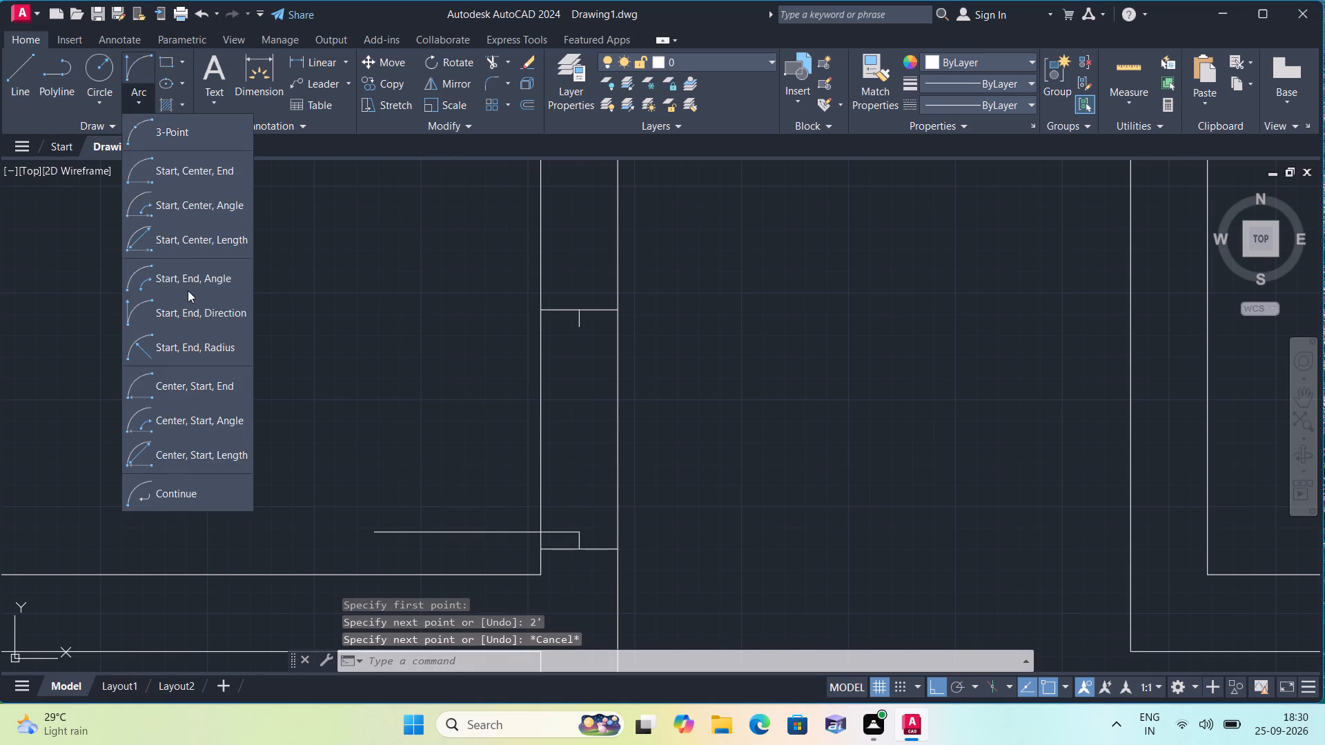
click(185, 306)
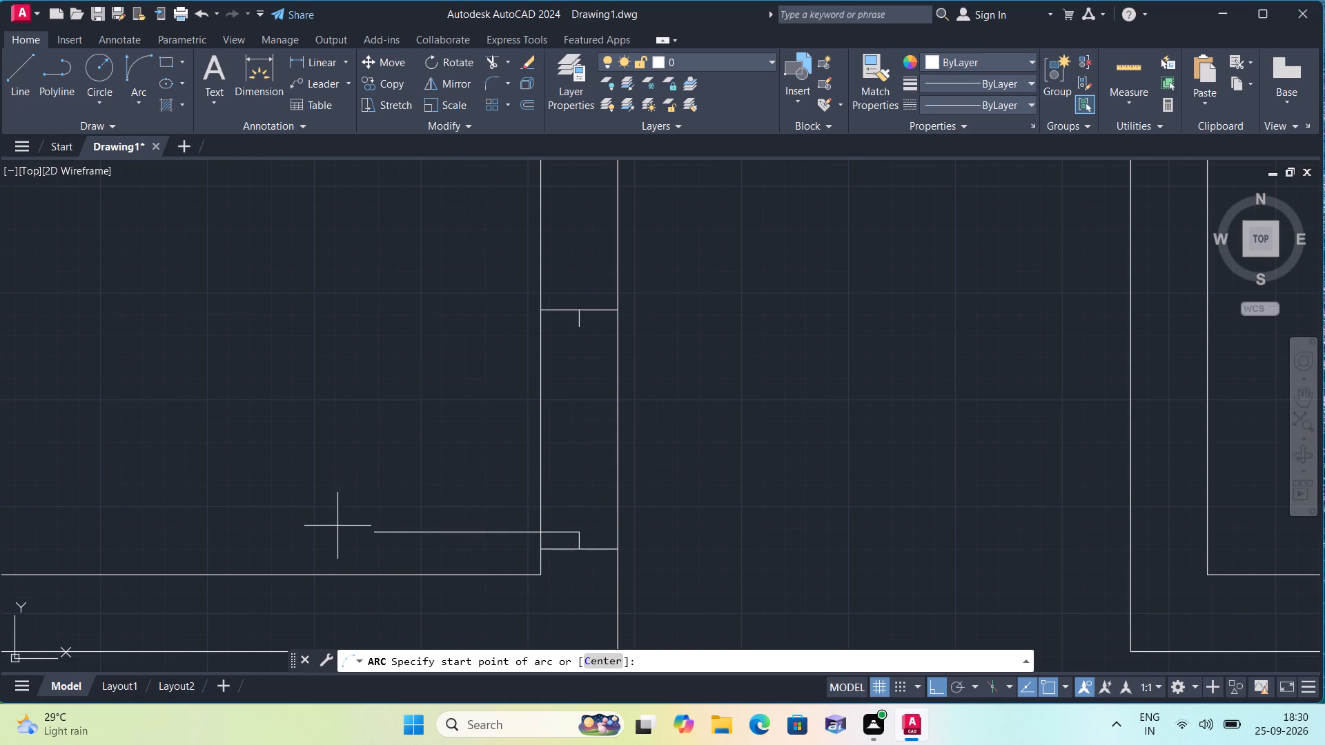
drag(376, 530, 367, 526)
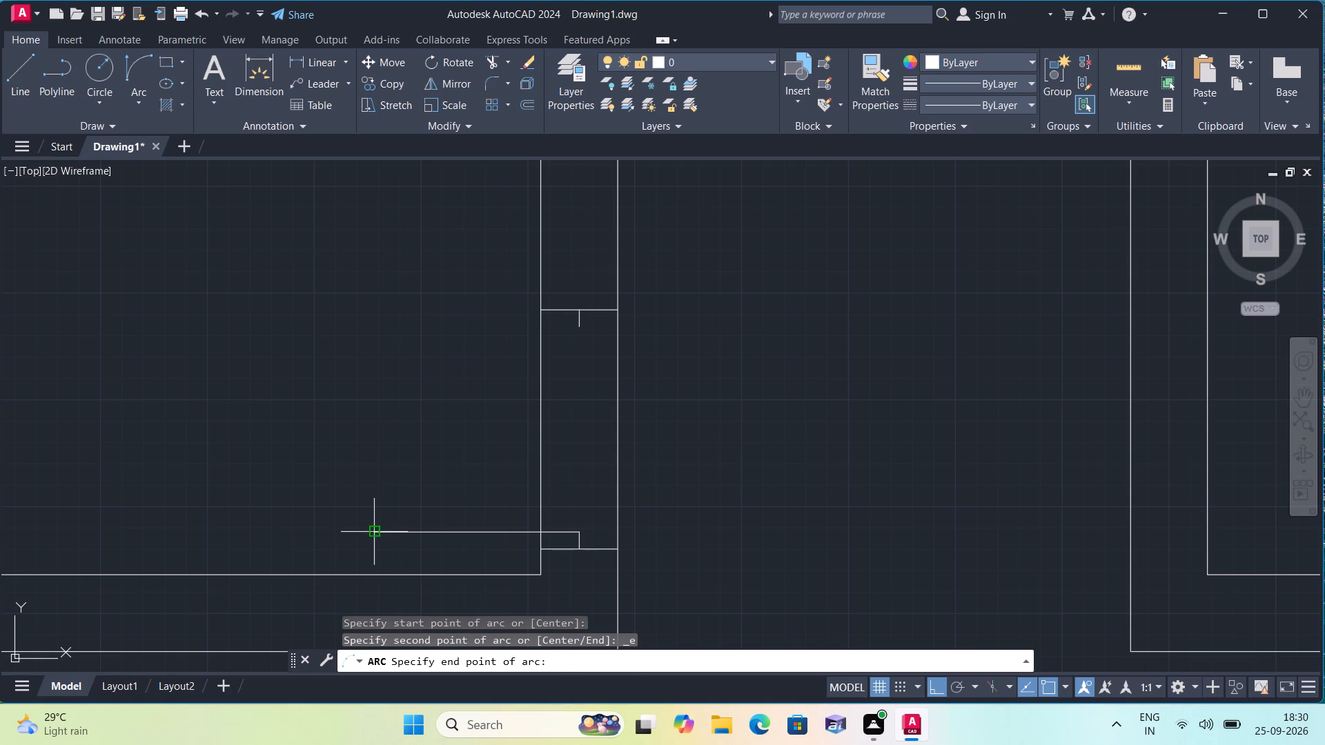
click(580, 329)
click(418, 321)
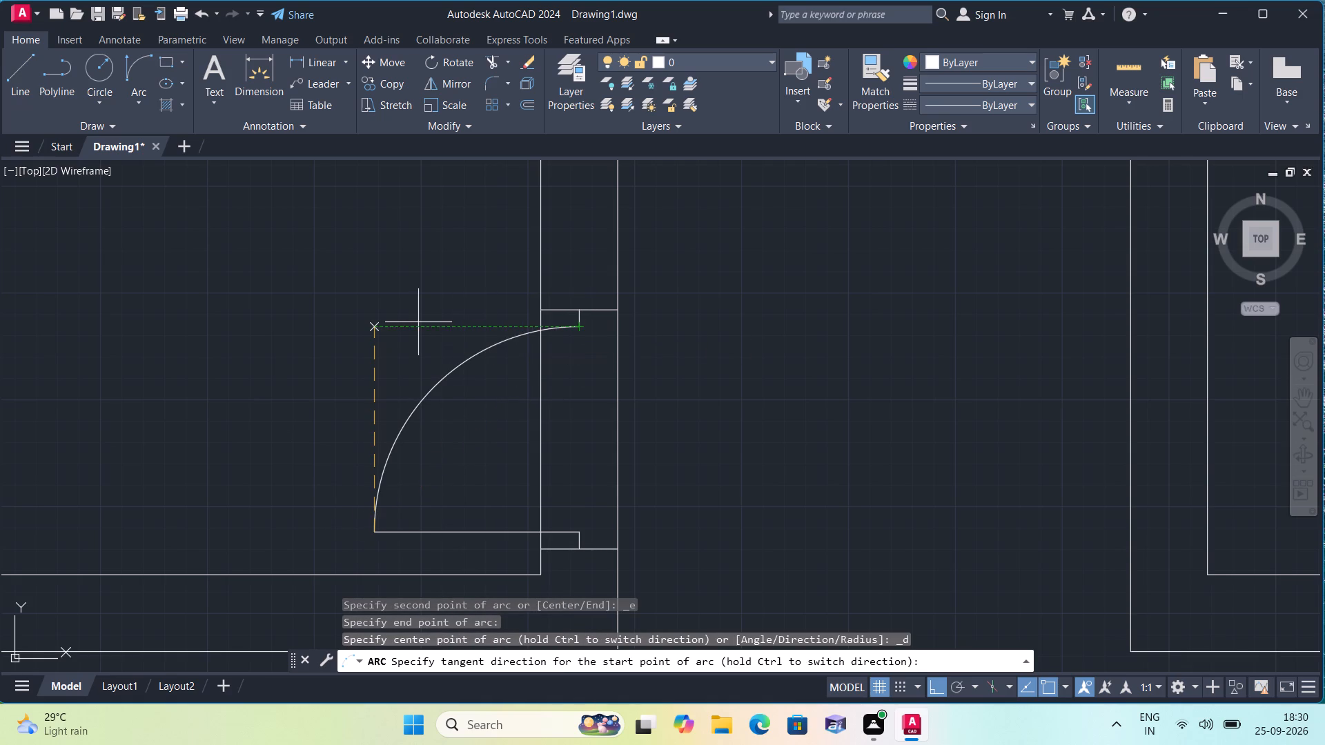
Draw a line 3" up from the large top-right room's lower-left inner corner, continuing horizontally across to the wall's left face.
scroll(406, 316, down, 3)
scroll(505, 350, down, 1)
middle_drag(503, 350, 375, 435)
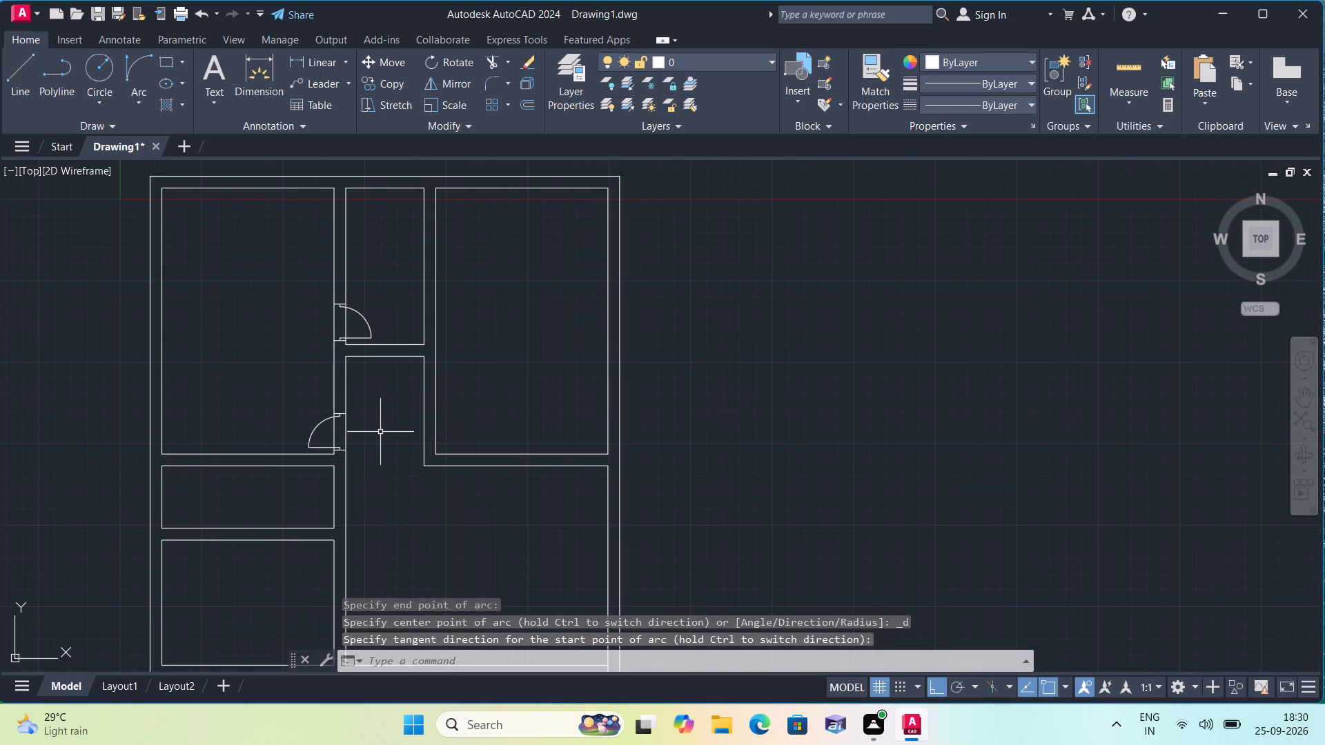
key(l)
key(space)
scroll(413, 444, up, 1)
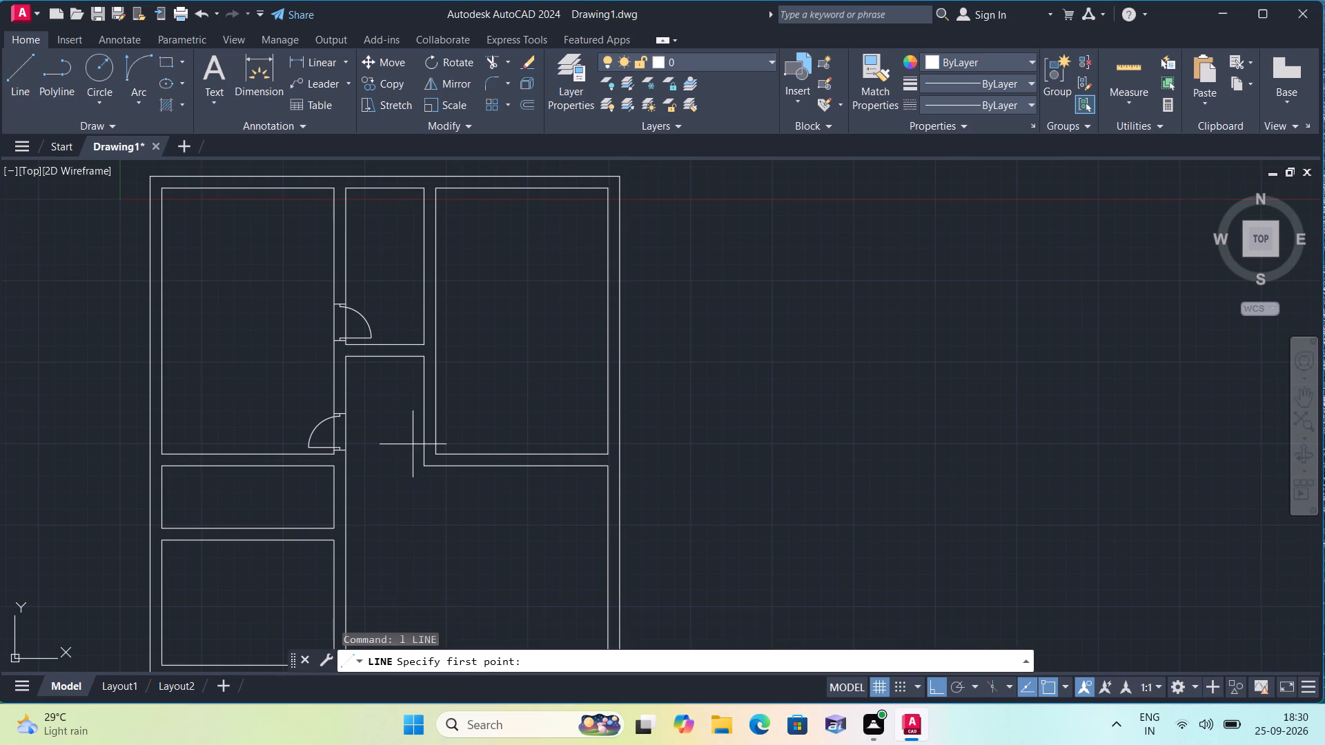
scroll(413, 444, up, 1)
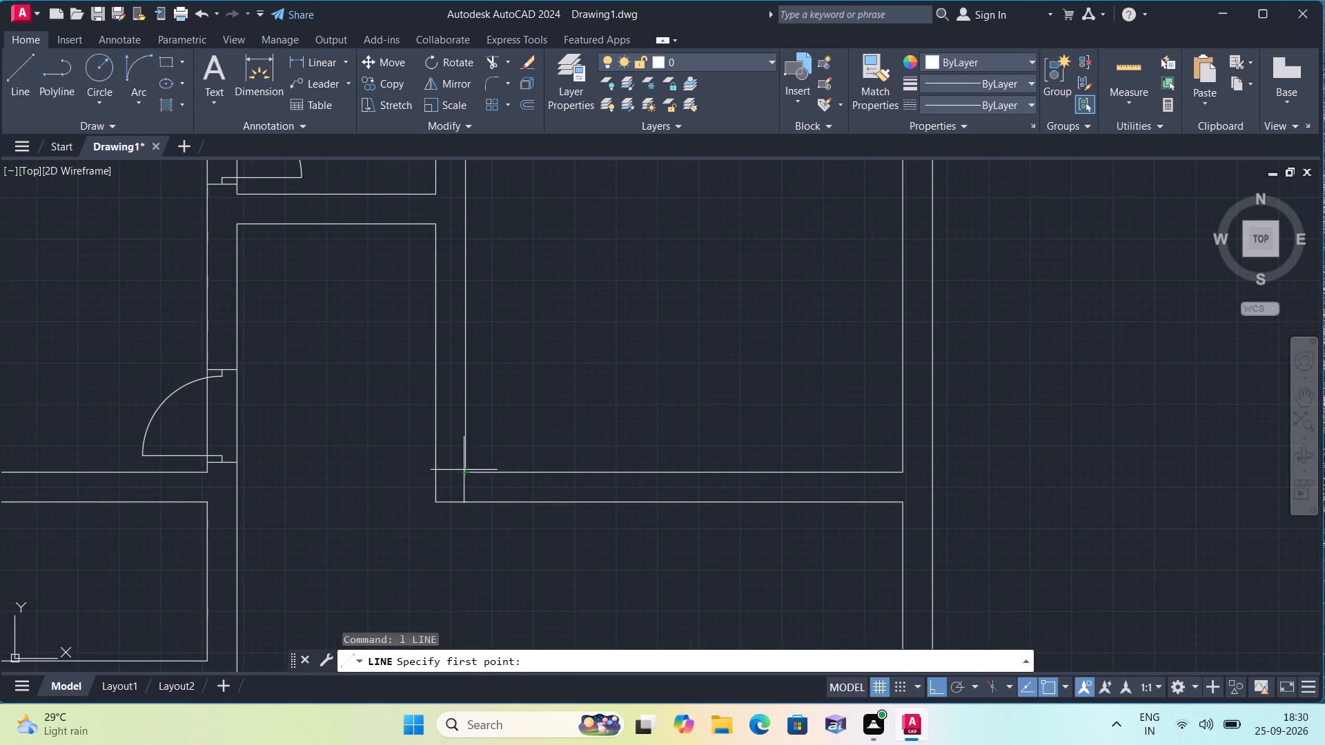
click(464, 469)
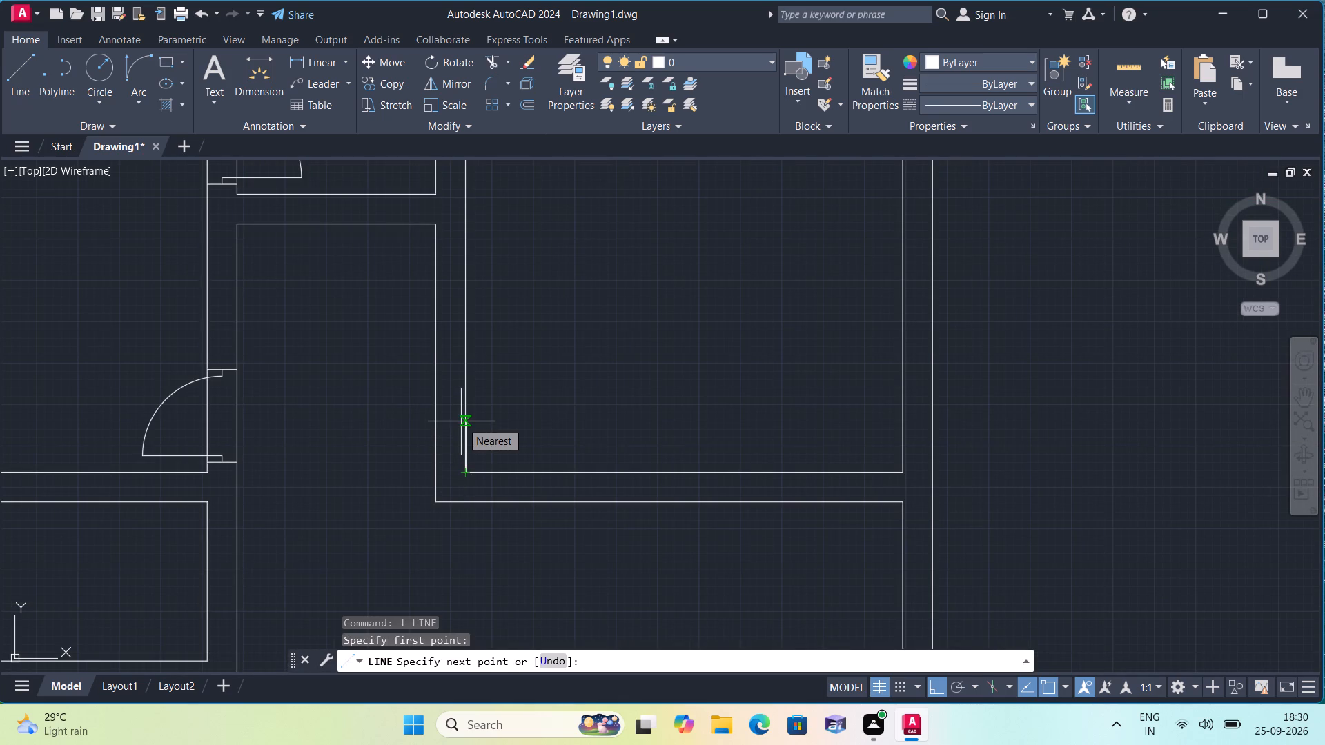
key(3)
key(shift+quotedbl)
key(space)
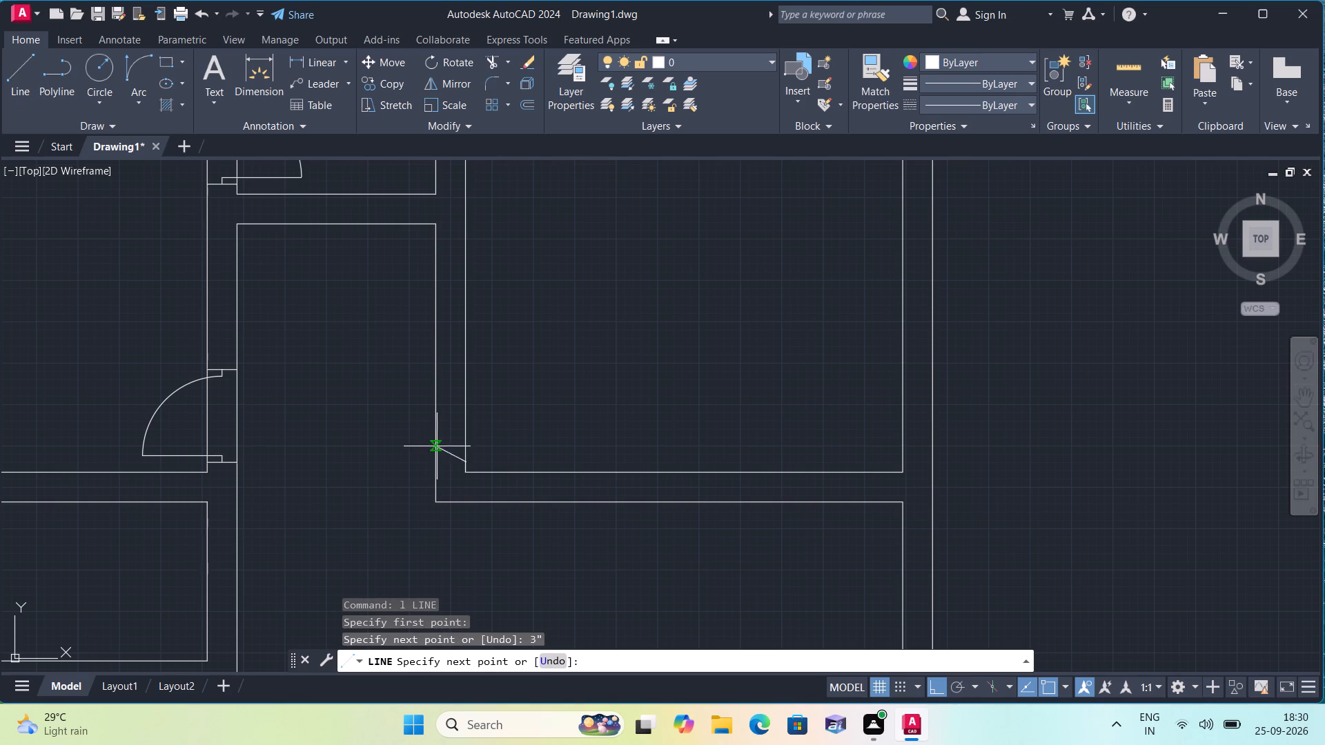
click(434, 464)
key(space)
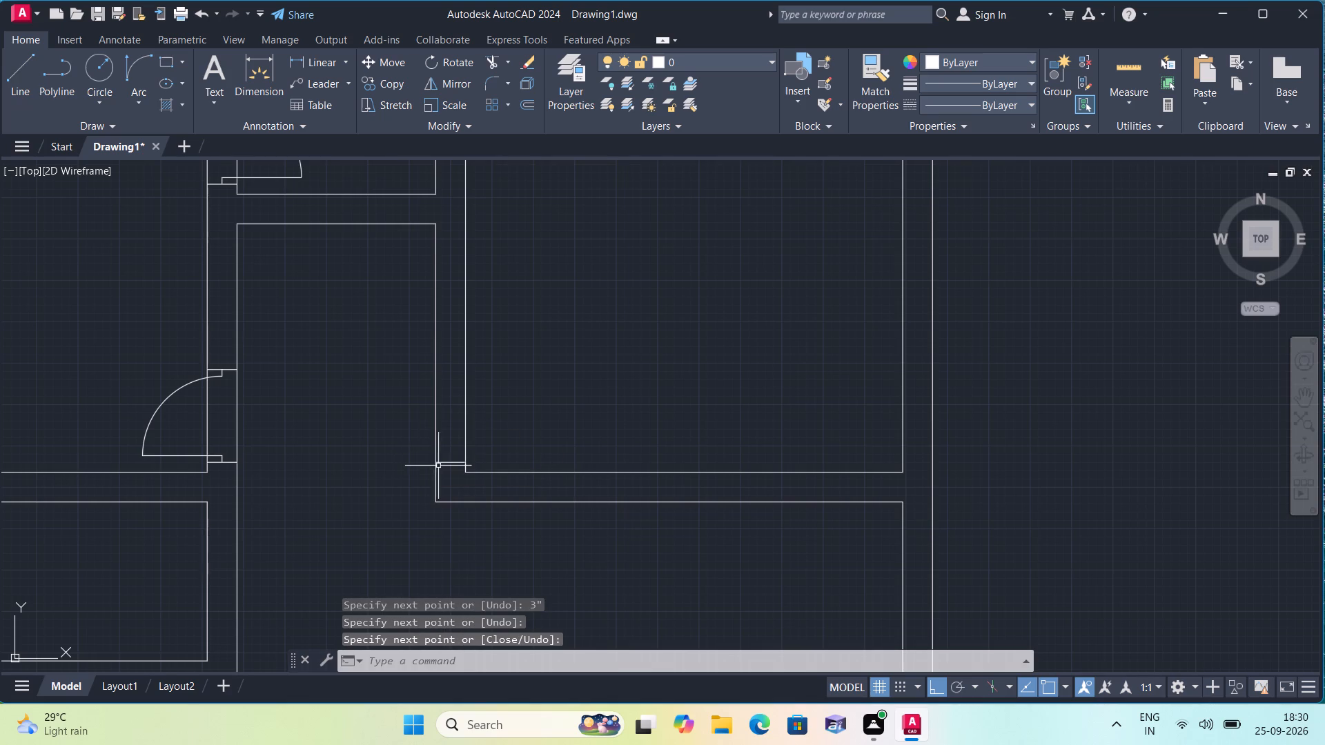
Draw a line up from the crossing line's midpoint in segments of 2", 2' and 2", continuing horizontally to the wall's right face.
key(space)
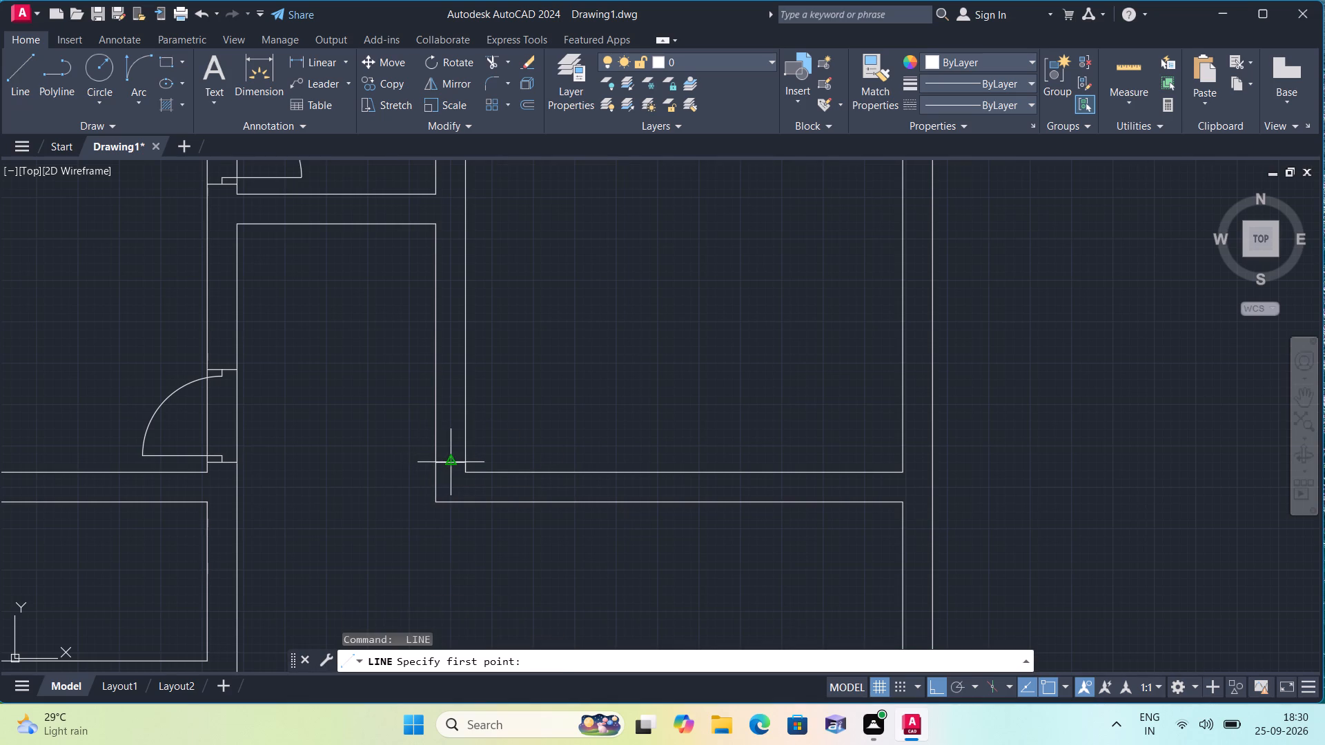
click(449, 461)
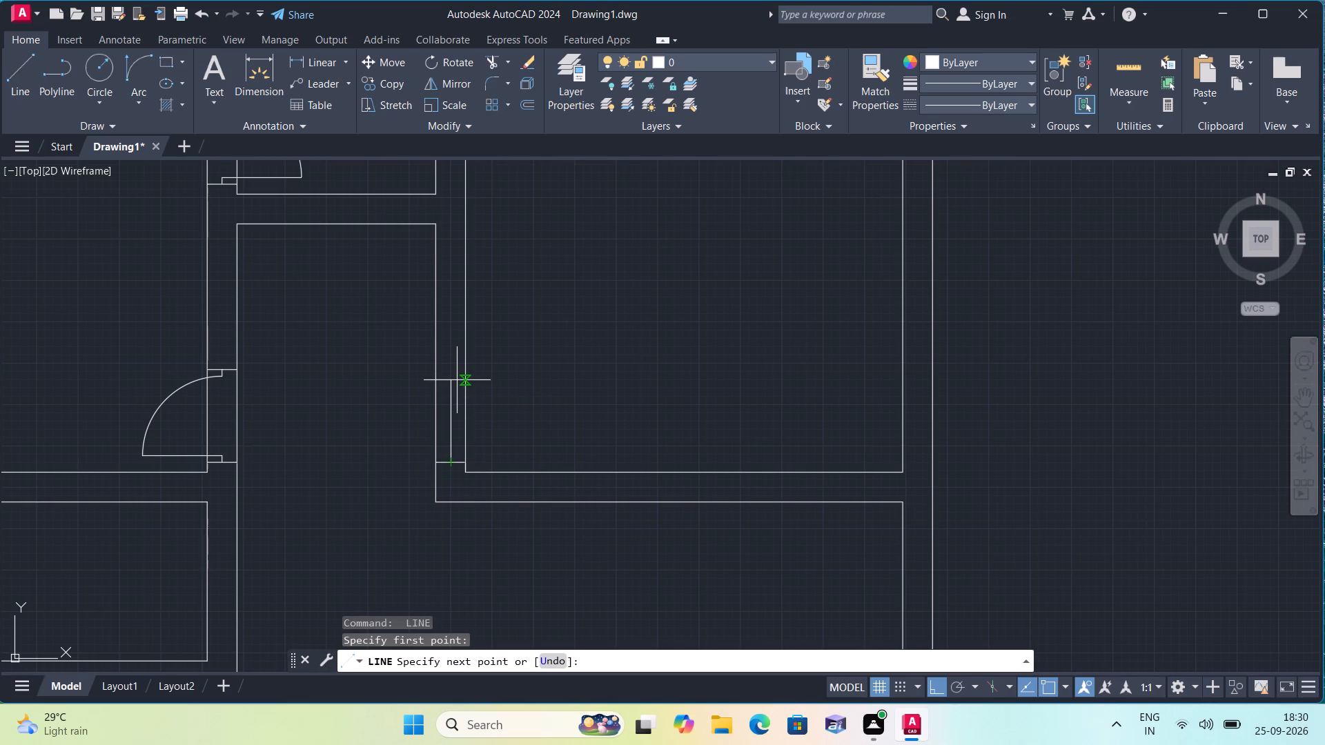
key(2)
key(shift+quotedbl)
key(space)
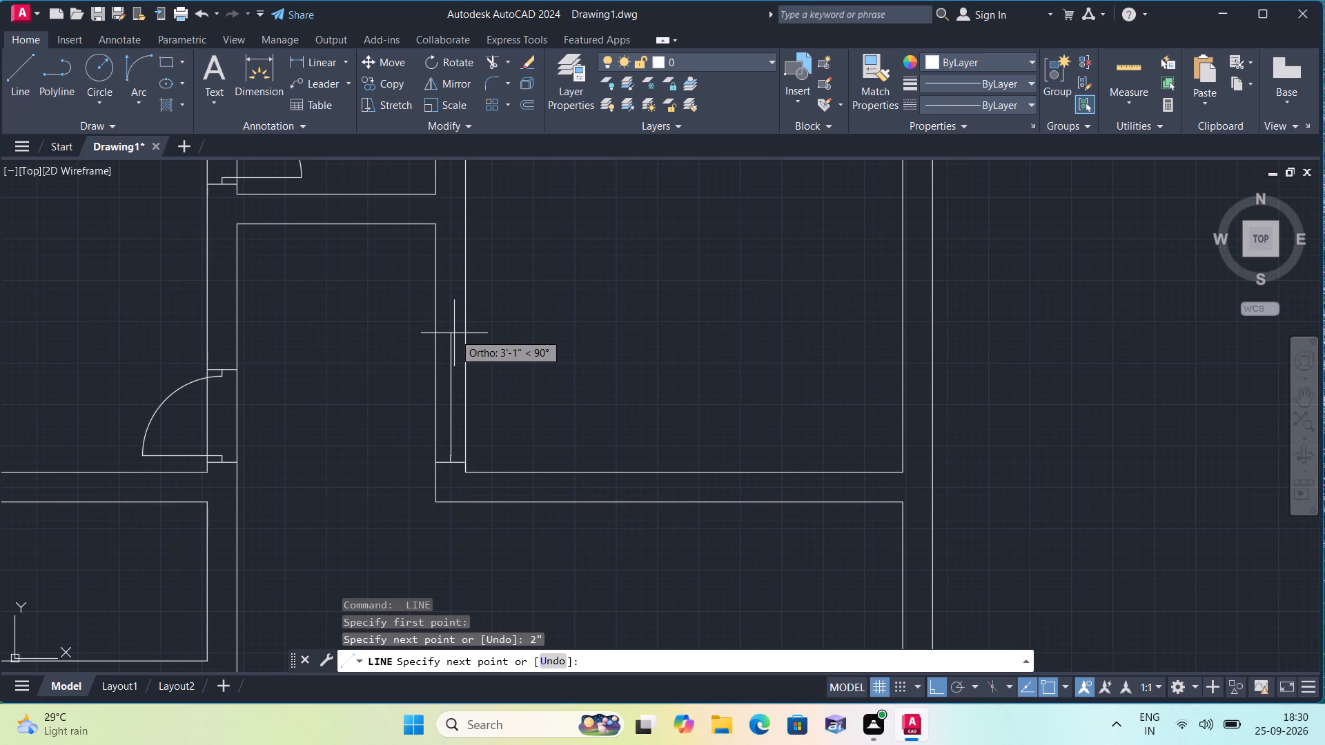
text(2')
key(space)
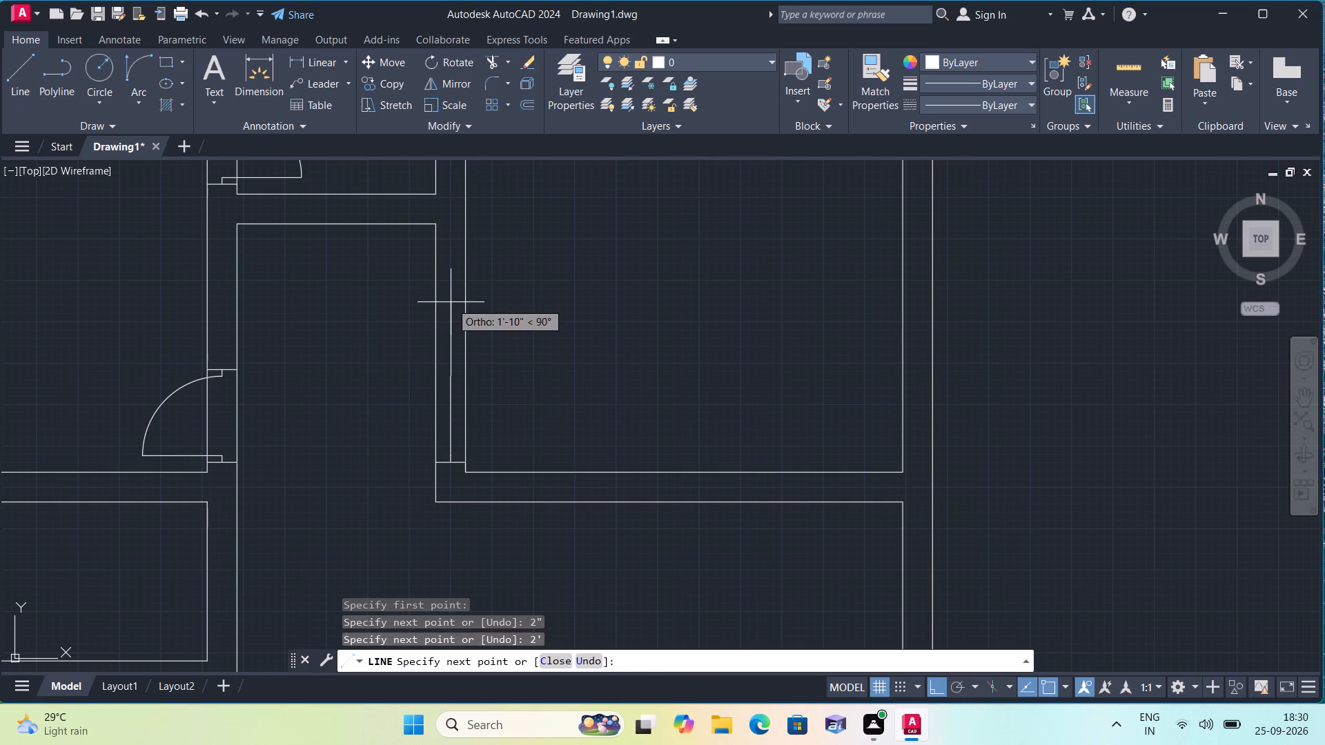
key(Up)
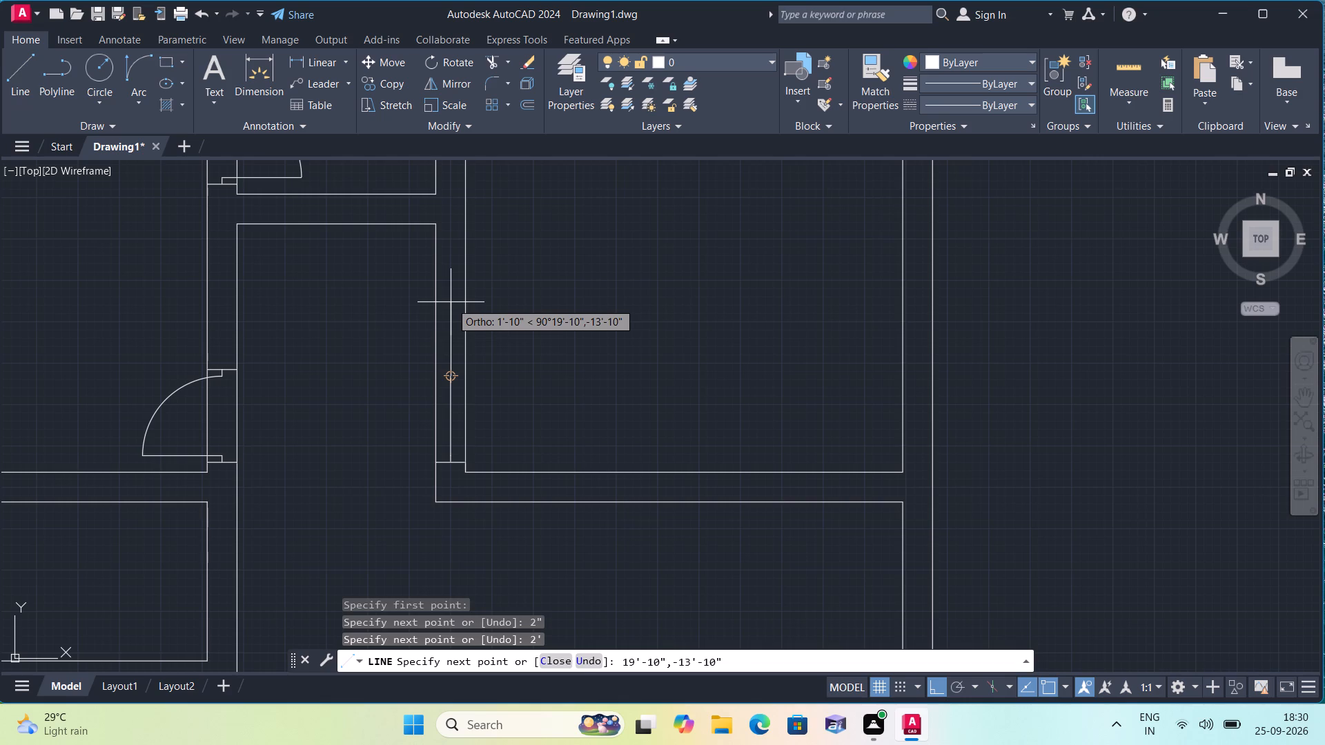
key(Escape)
scroll(453, 321, up, 1)
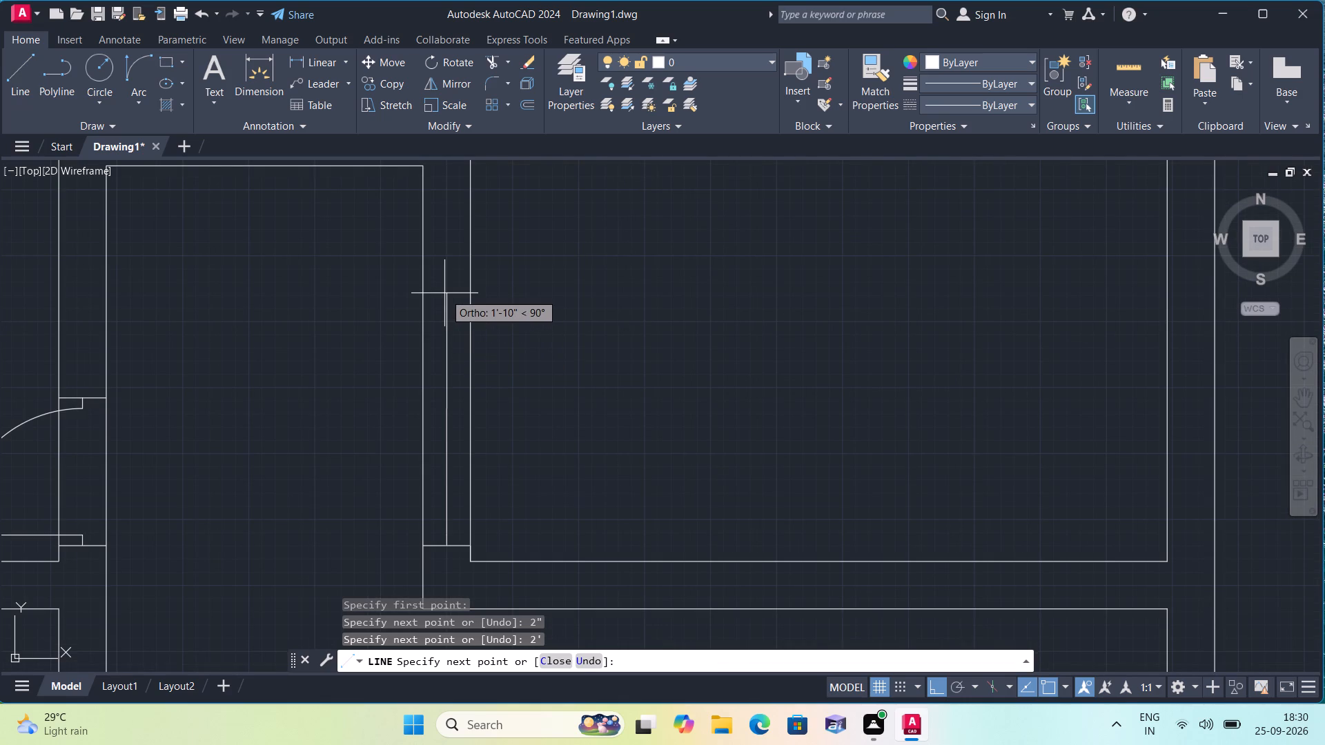
key(2)
key(shift+quotedbl)
key(space)
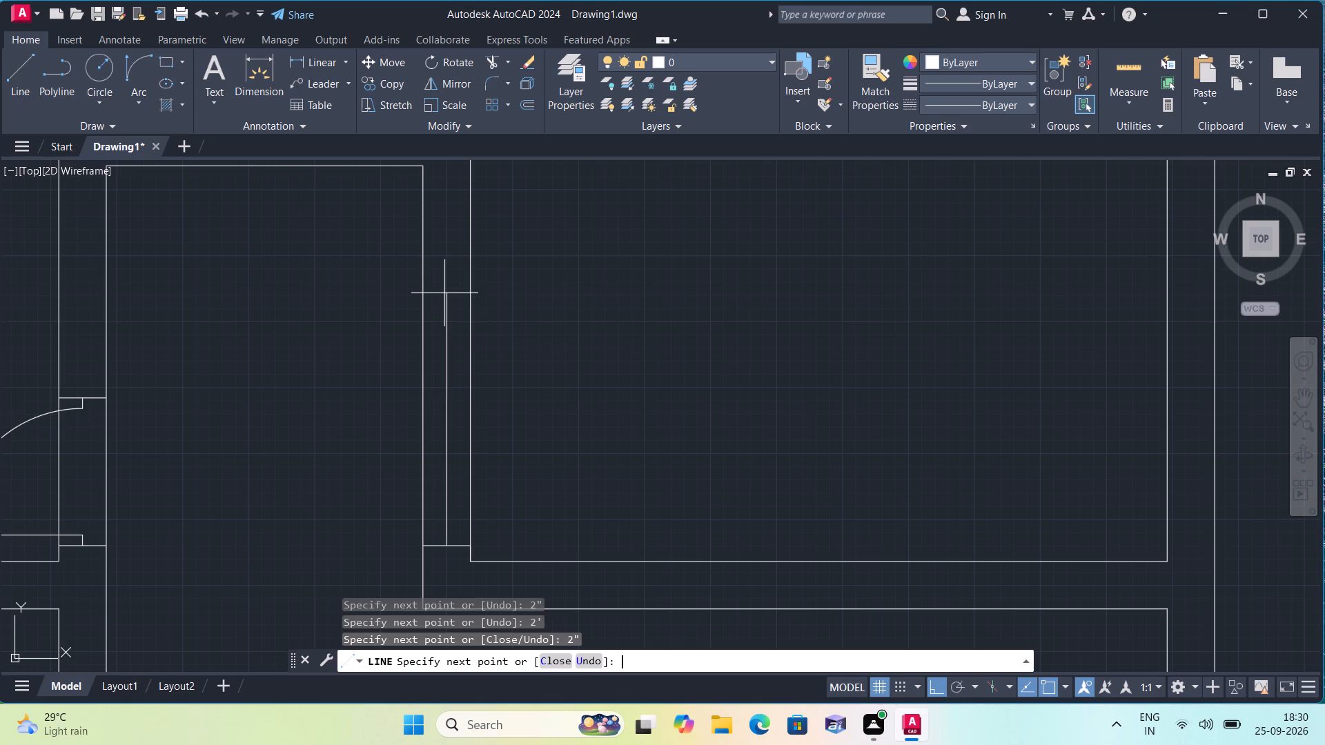
click(471, 394)
key(space)
Draw a horizontal line from the upper 2" segment's top end to the wall's left face, completing the opening's upper edge.
key(space)
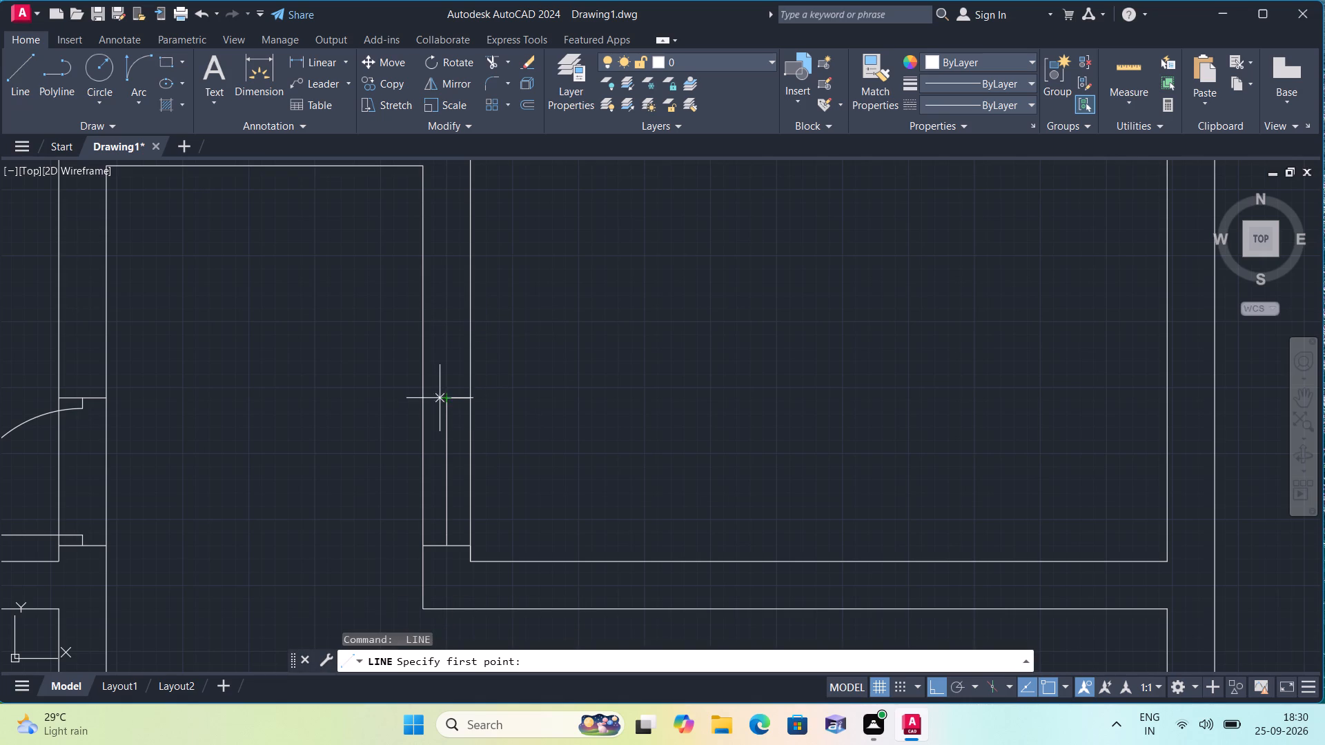
click(447, 396)
click(420, 395)
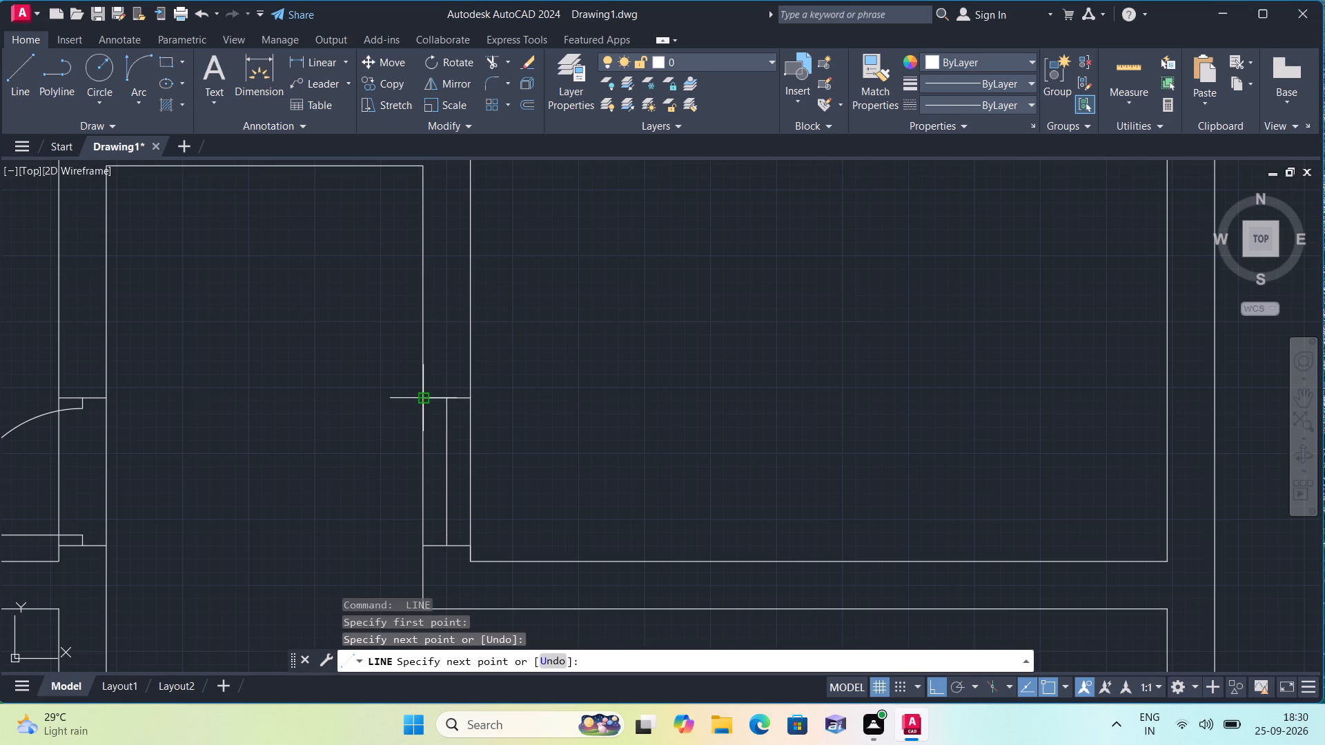
key(space)
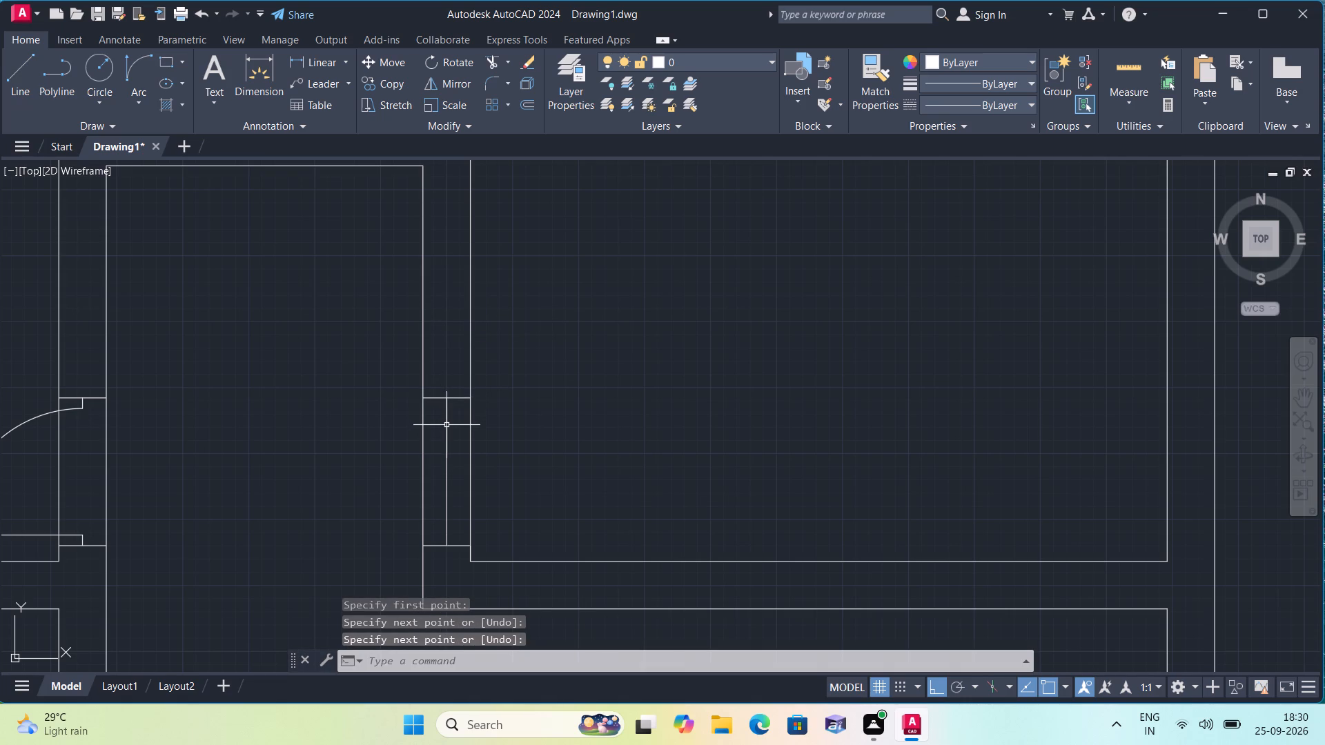
Erase the 2' middle segment inside the wall and the 3" segment at the large top-right room's lower-left corner.
click(446, 425)
middle_drag(438, 425, 431, 370)
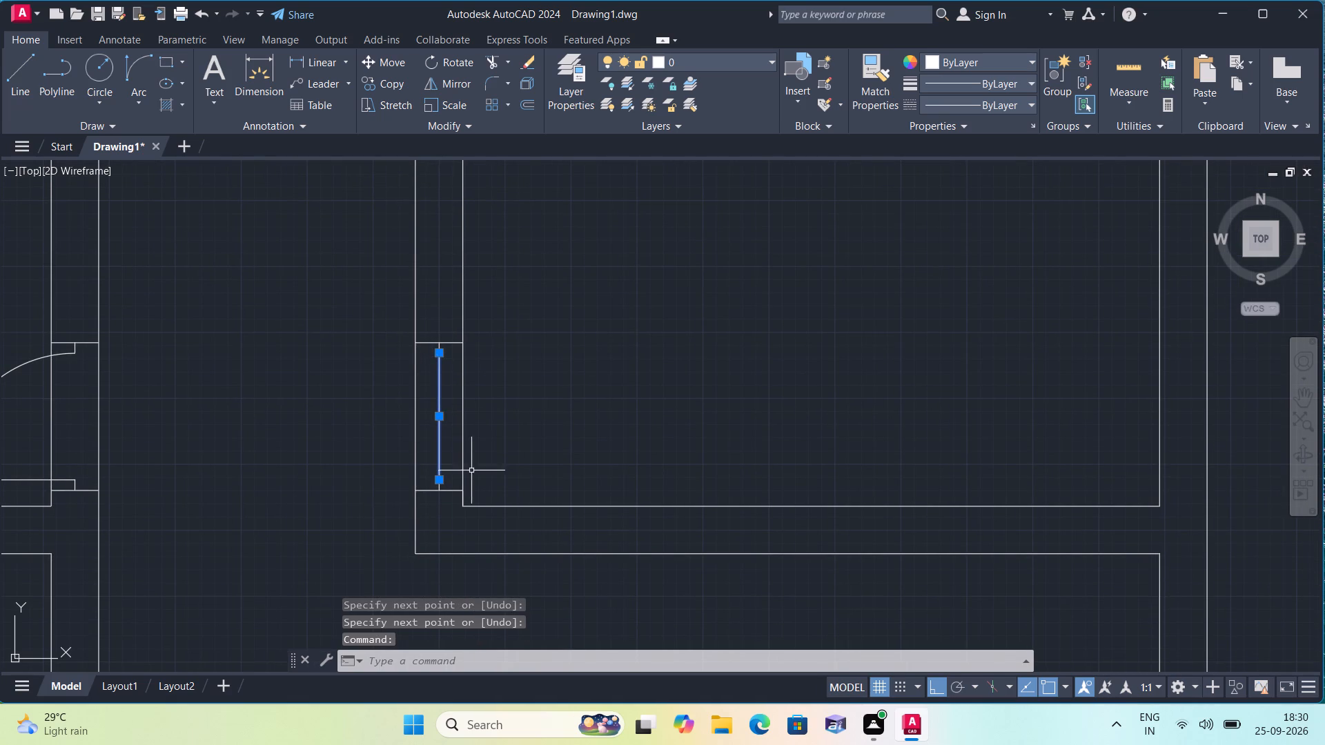
click(462, 490)
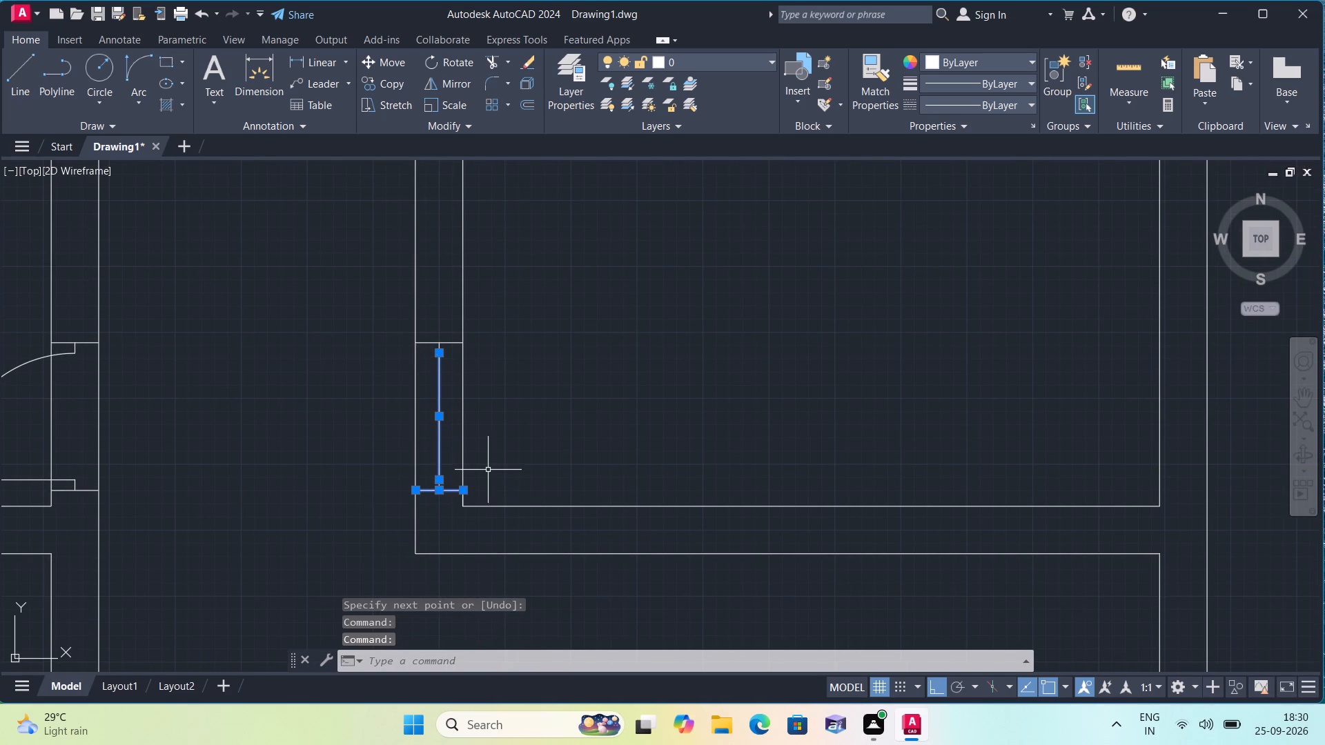
key(Escape)
click(440, 443)
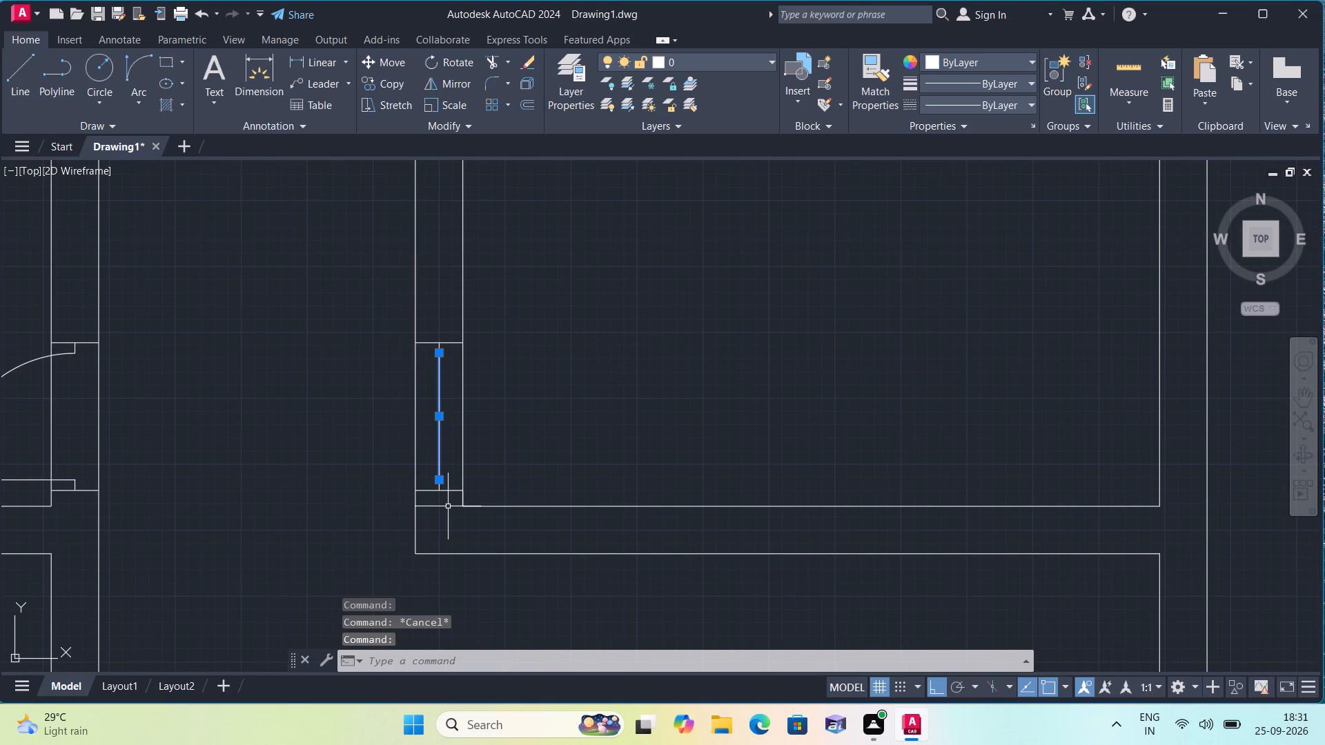
click(462, 495)
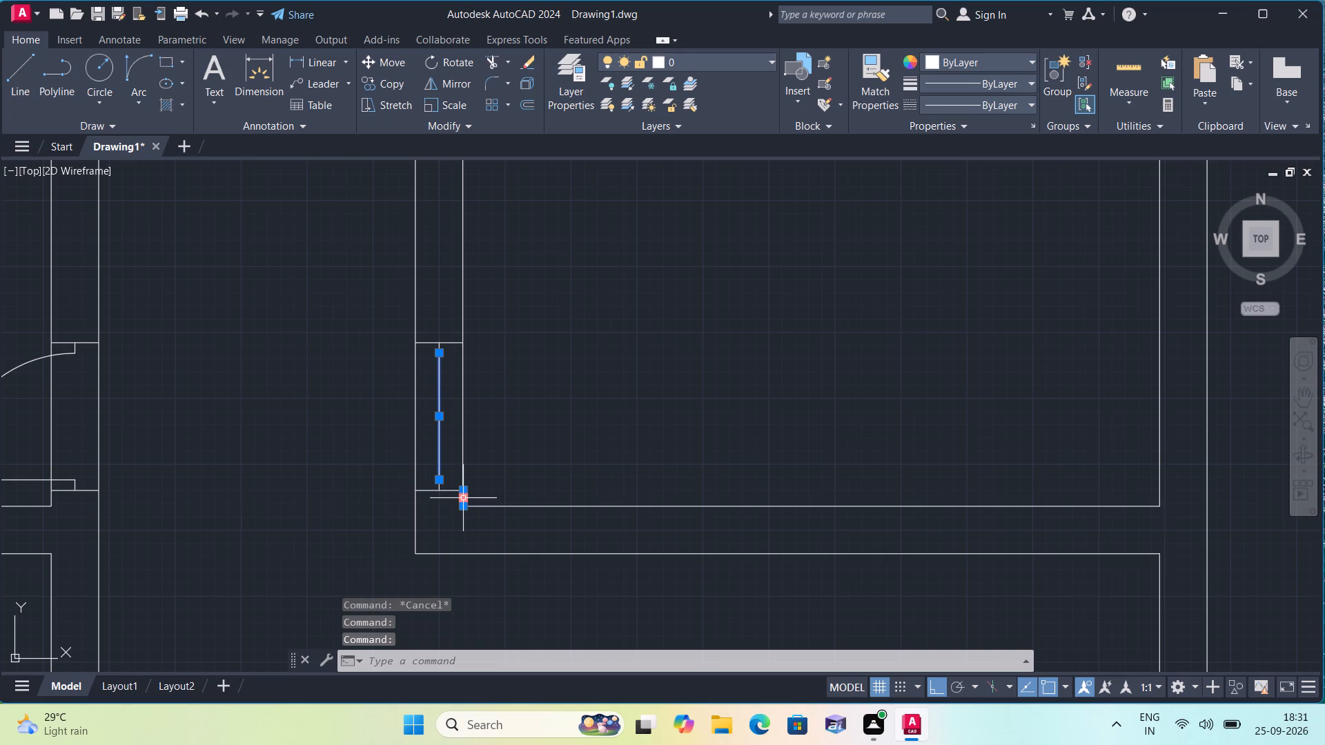
key(Delete)
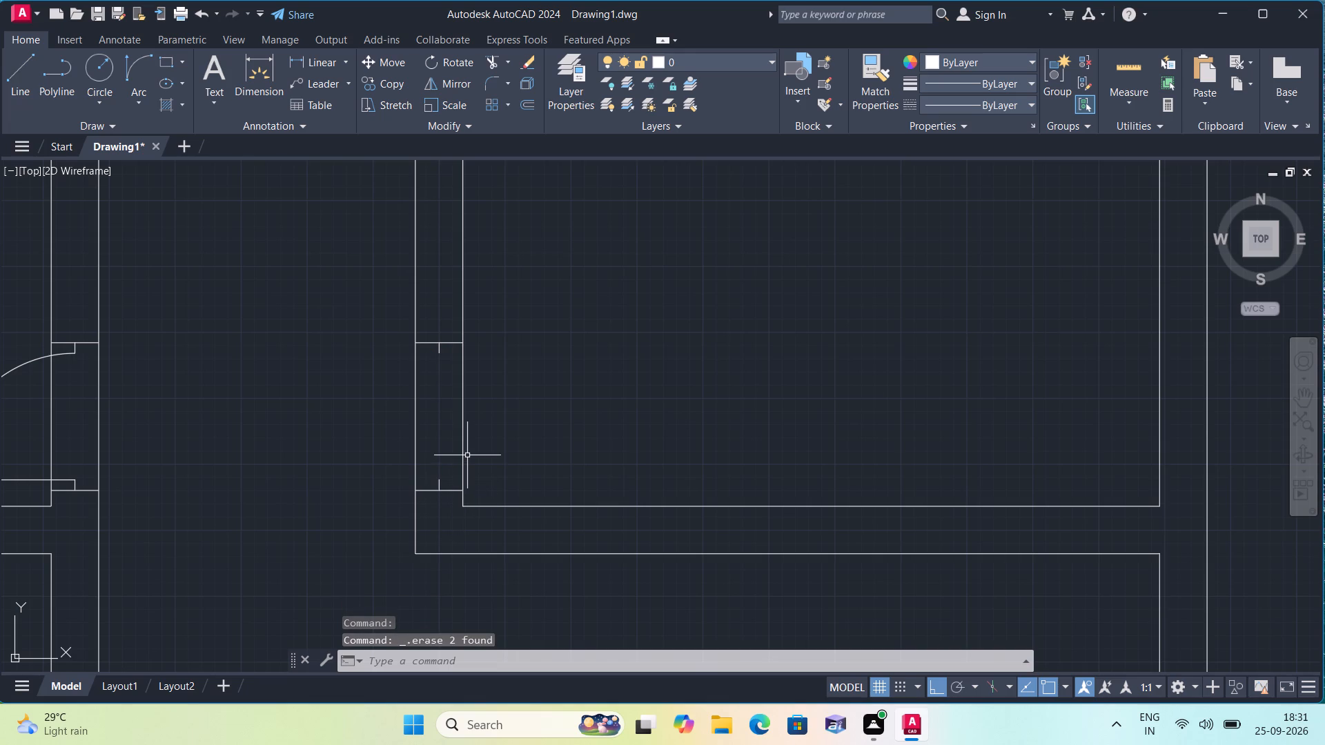
Draw a 2' horizontal door leaf from the top of the lower 2" stub rightward into the large top-right room.
text(l)
key(space)
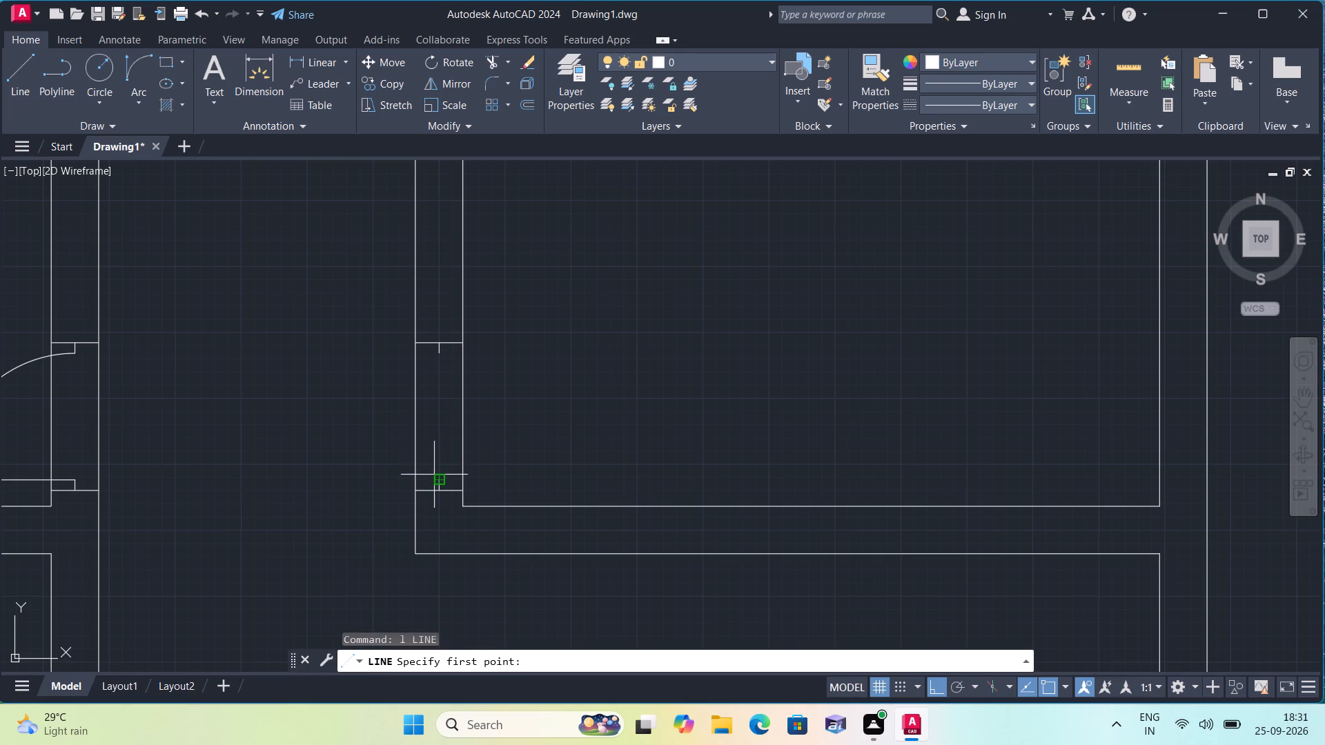
click(440, 477)
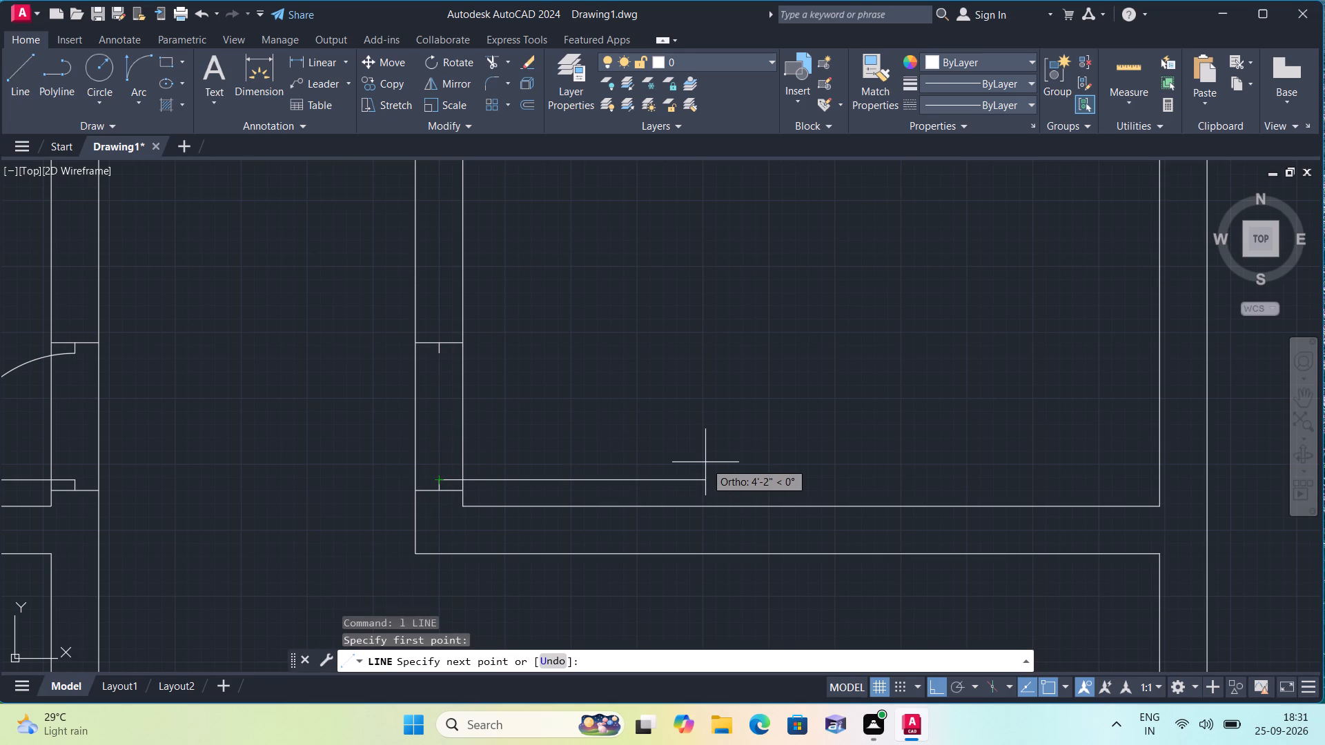
text(2')
key(space)
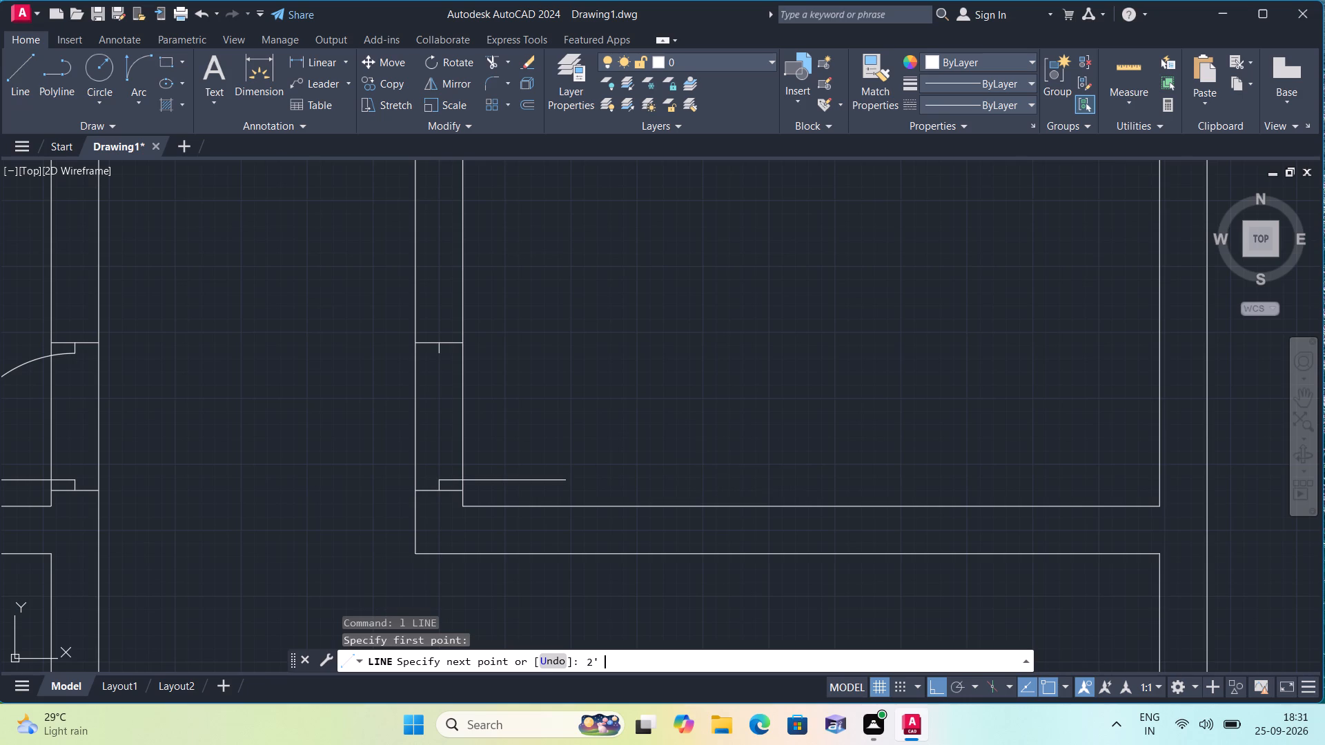
key(Escape)
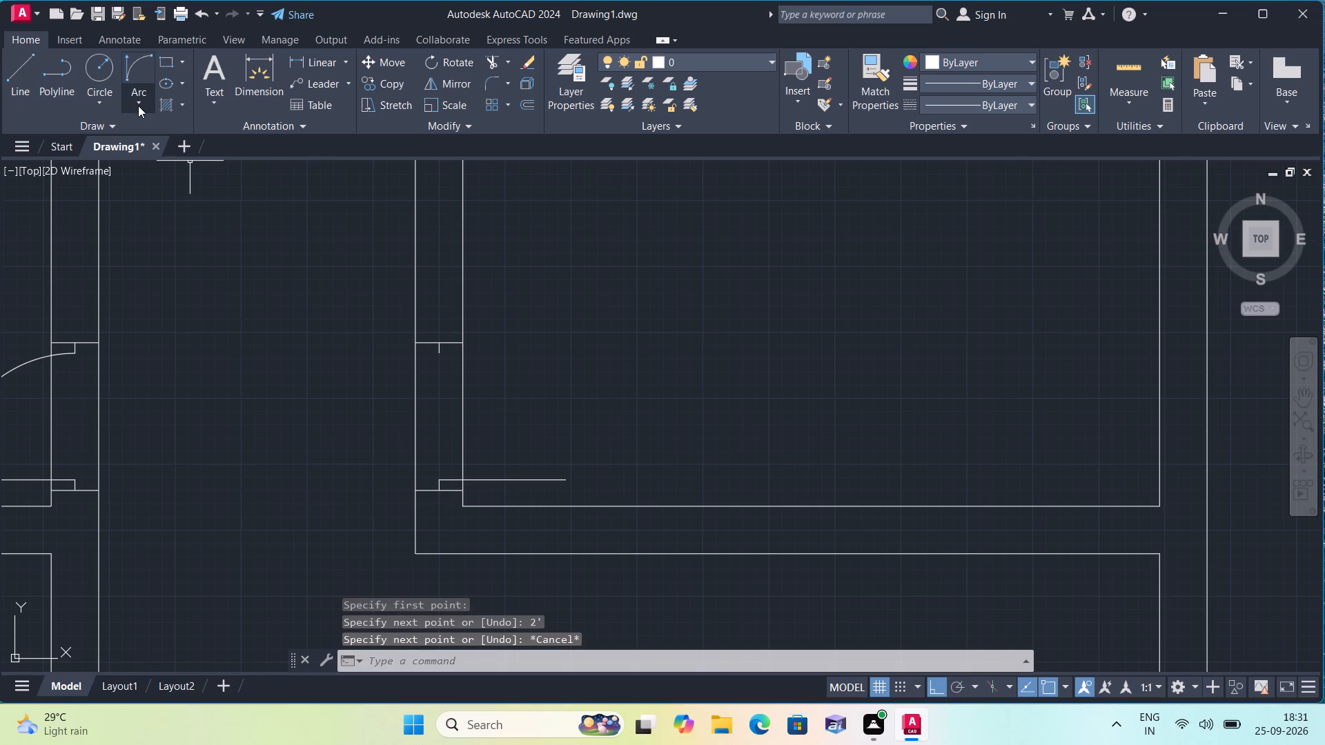
Draw a Start, End, Direction swing arc from the top-right room door leaf's free end to the lower end of the upper 2" stub.
click(138, 106)
click(192, 308)
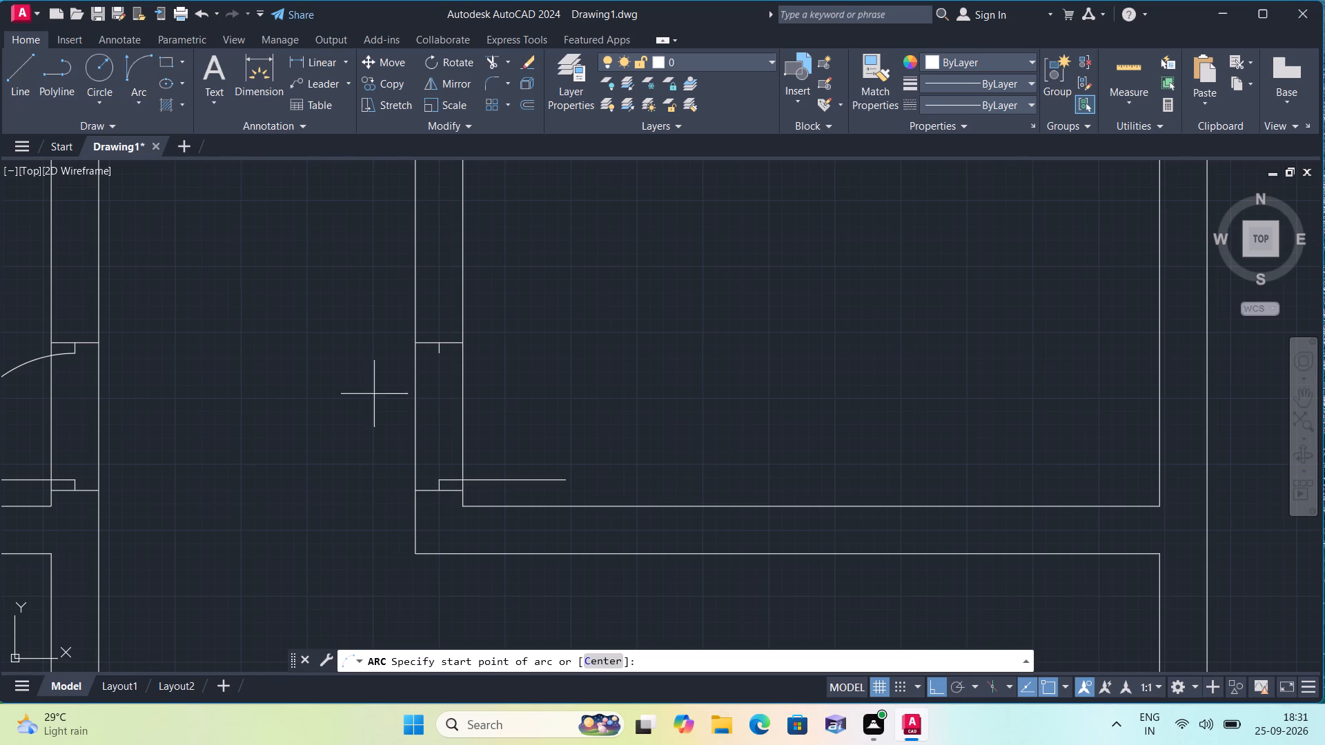
click(564, 477)
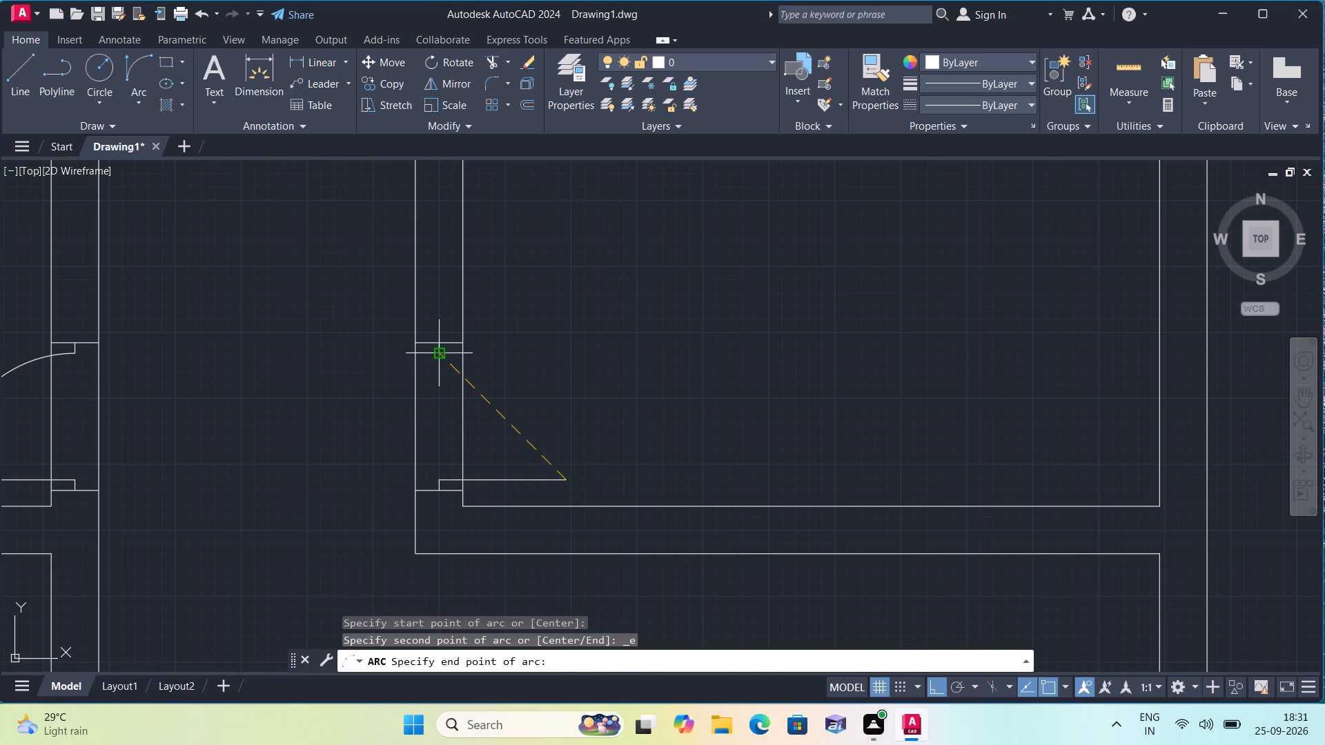
click(441, 354)
click(461, 349)
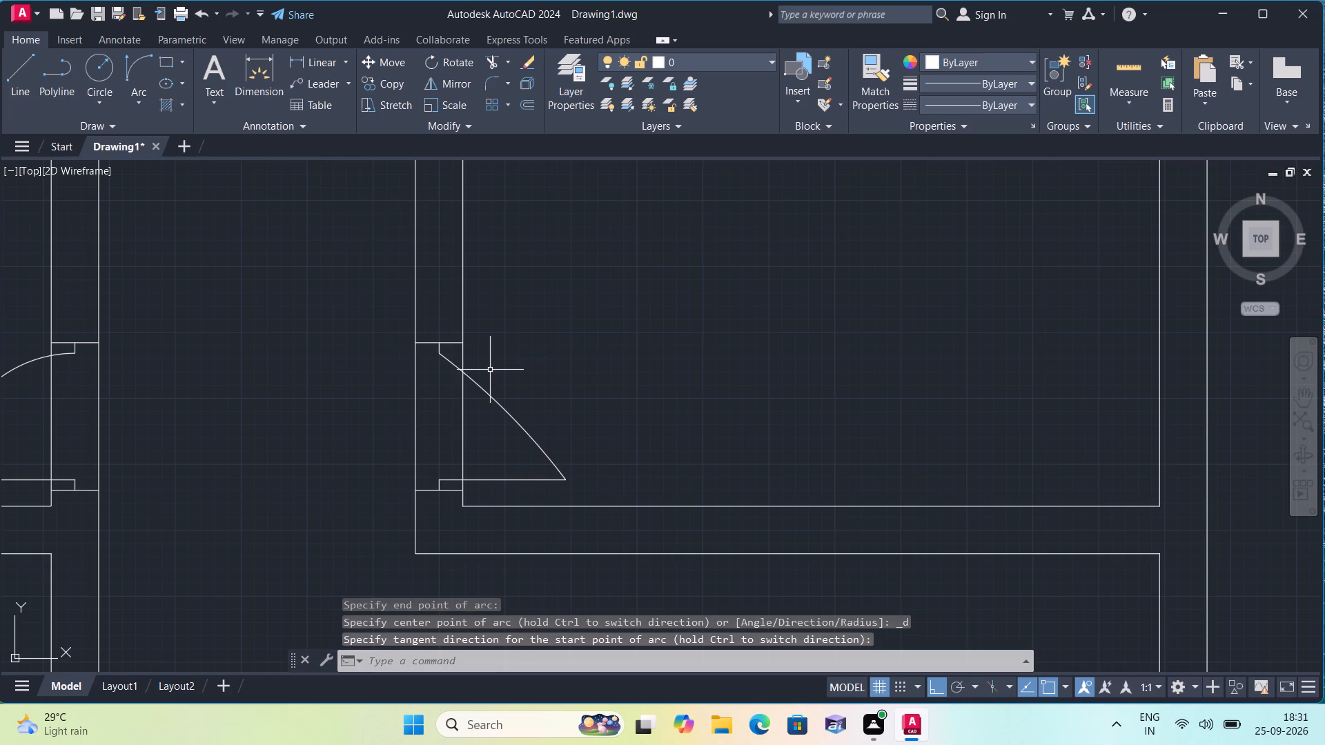
Undo the top-right room's door arc and redraw it with Start, End, Direction as a quarter-circle from the leaf's free end to the upper stub.
key(ctrl+z)
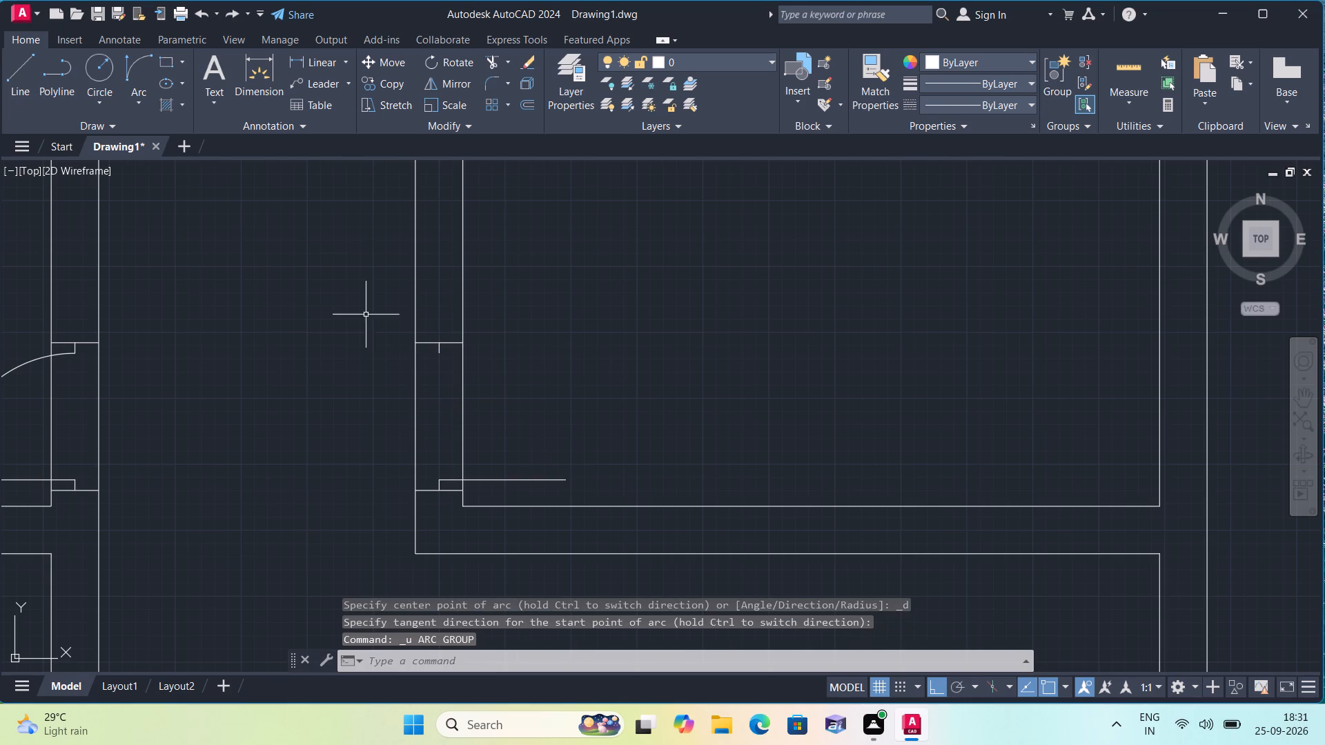
click(148, 99)
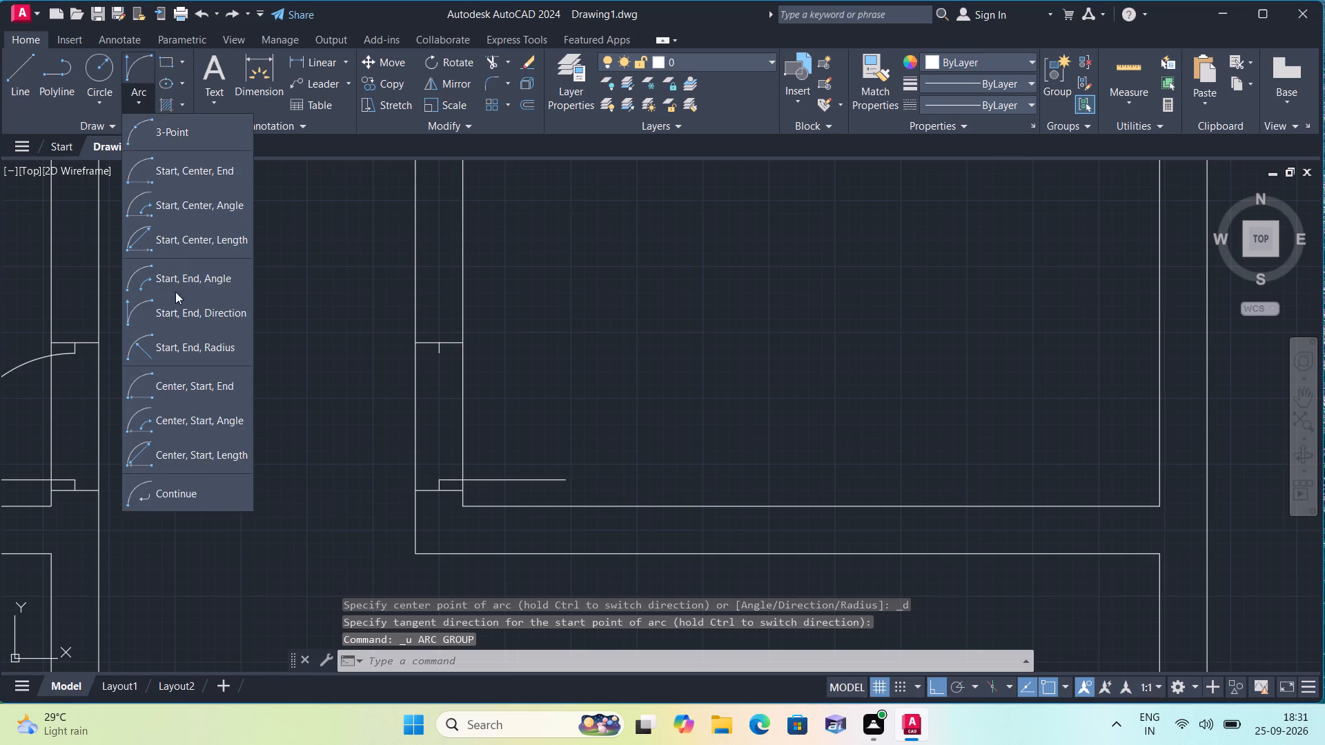
click(179, 304)
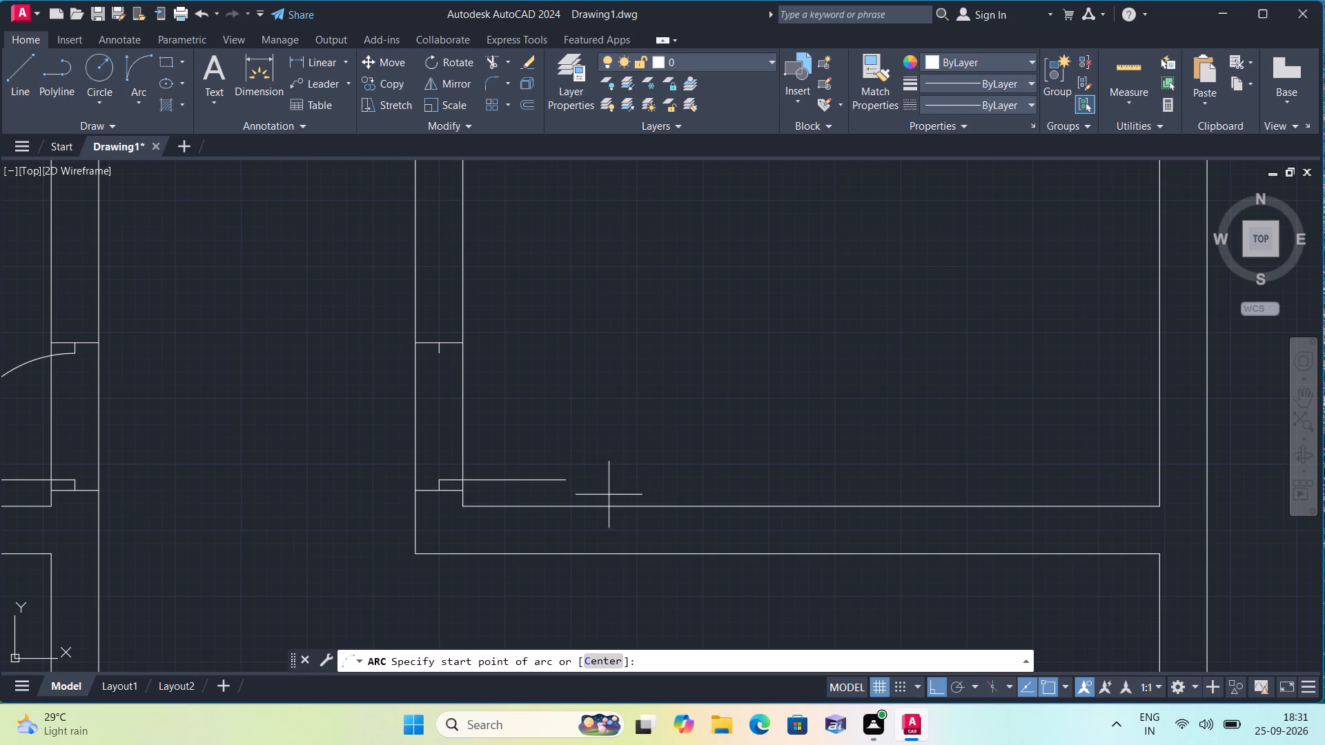
click(566, 479)
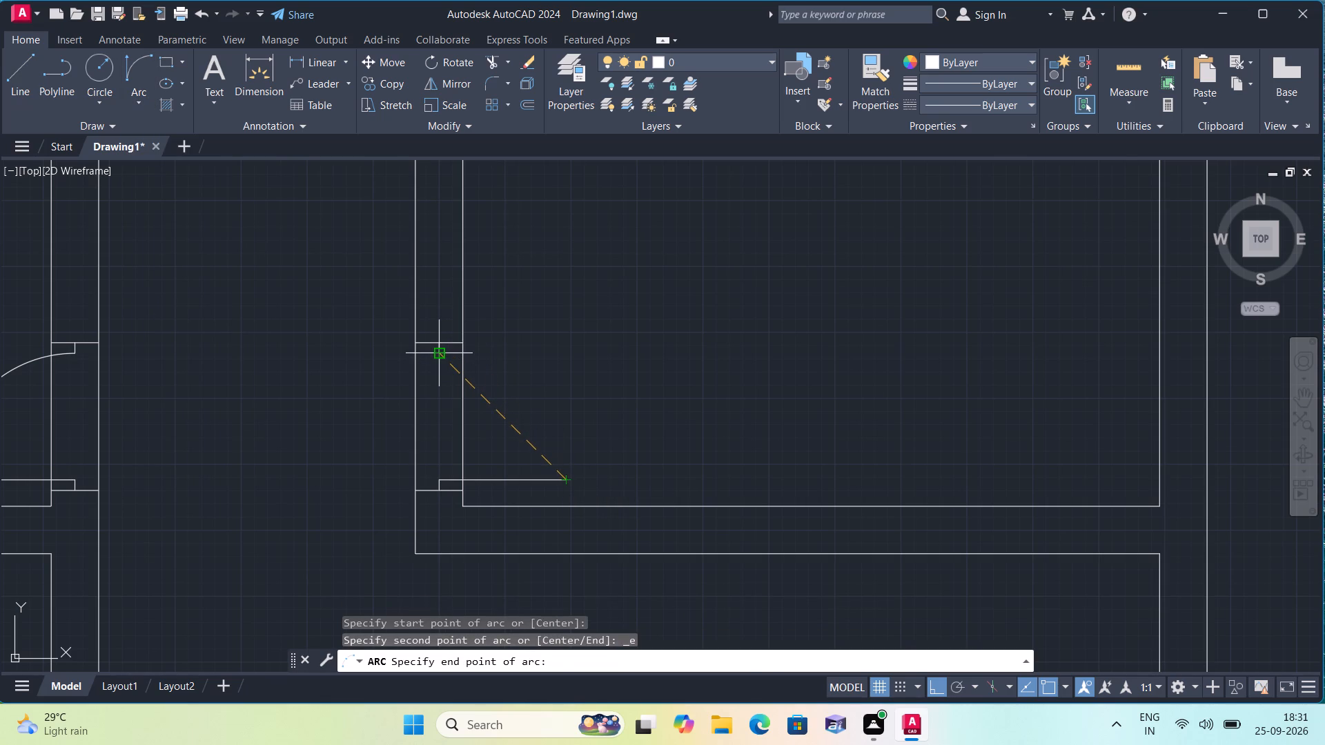
click(440, 352)
click(555, 352)
Draw a line 3" up from the narrow left room's lower-right corner and across to the wall's right face.
scroll(555, 352, down, 2)
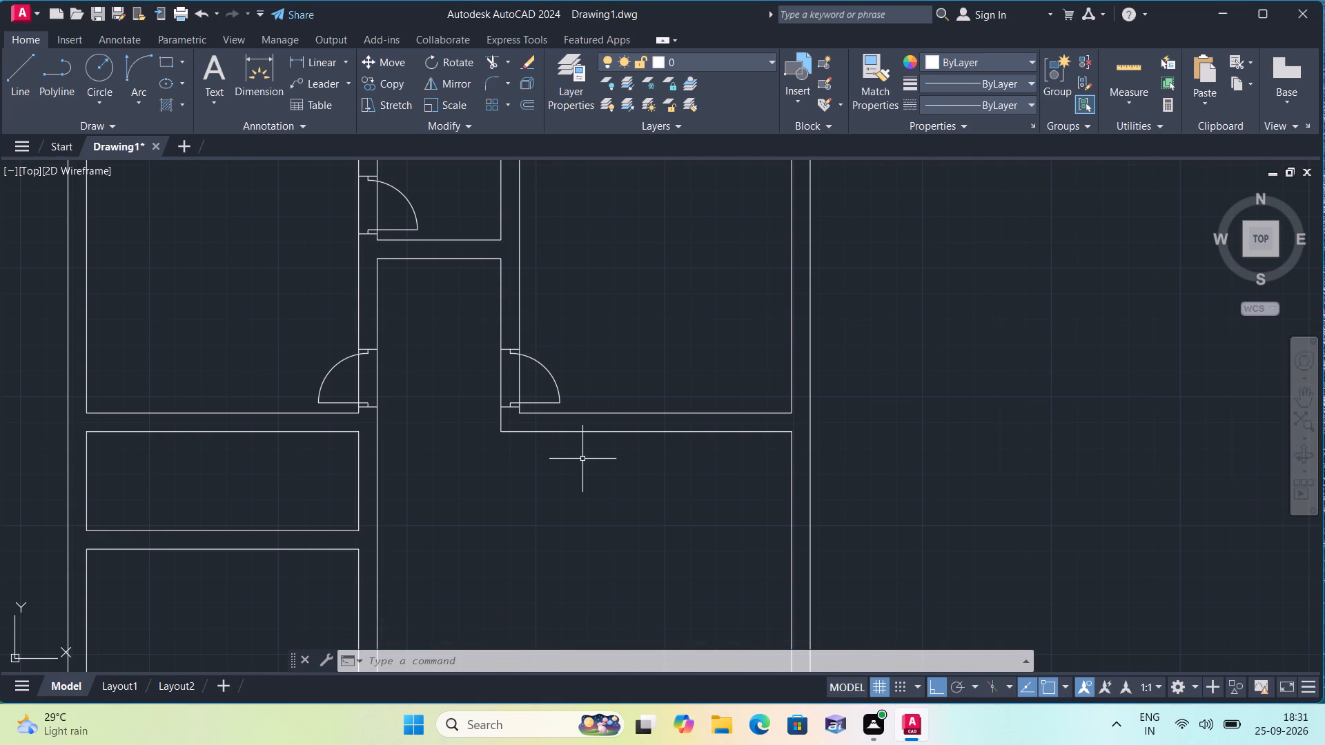
key(l)
key(space)
middle_drag(446, 506, 492, 408)
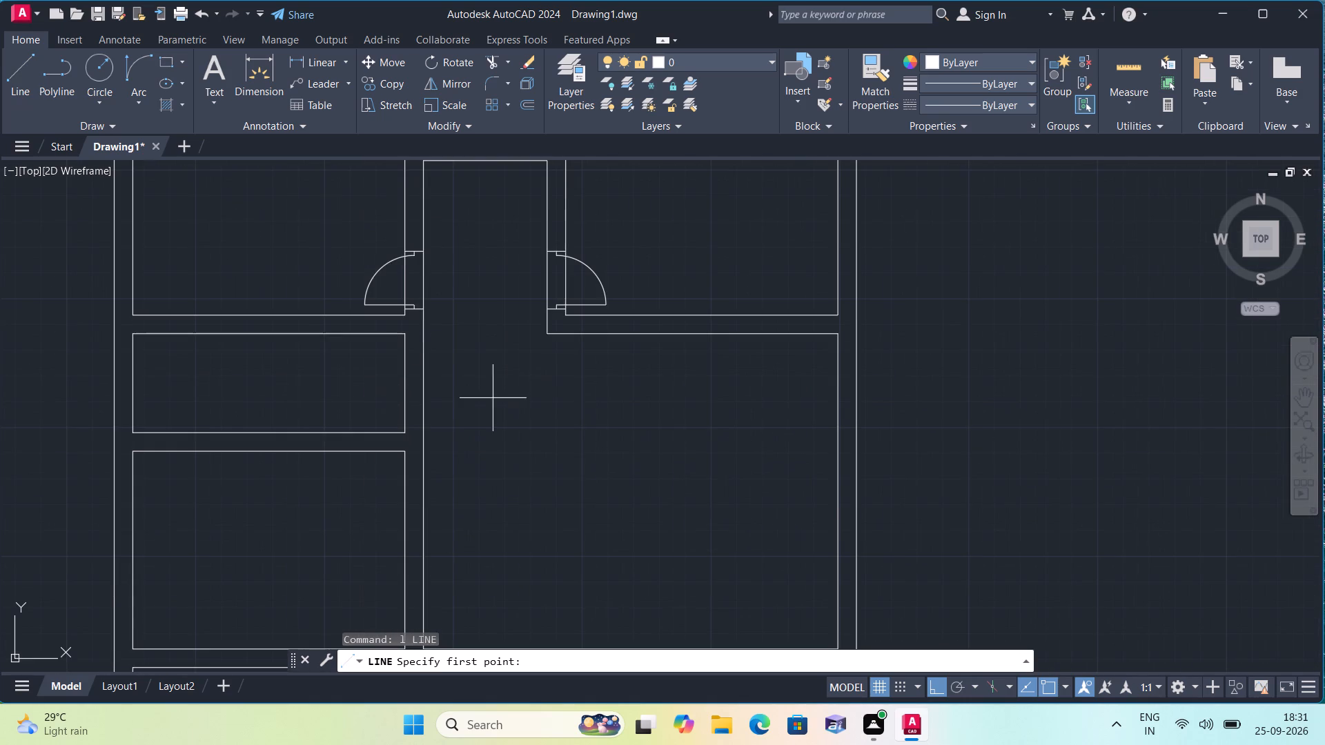
scroll(378, 413, up, 1)
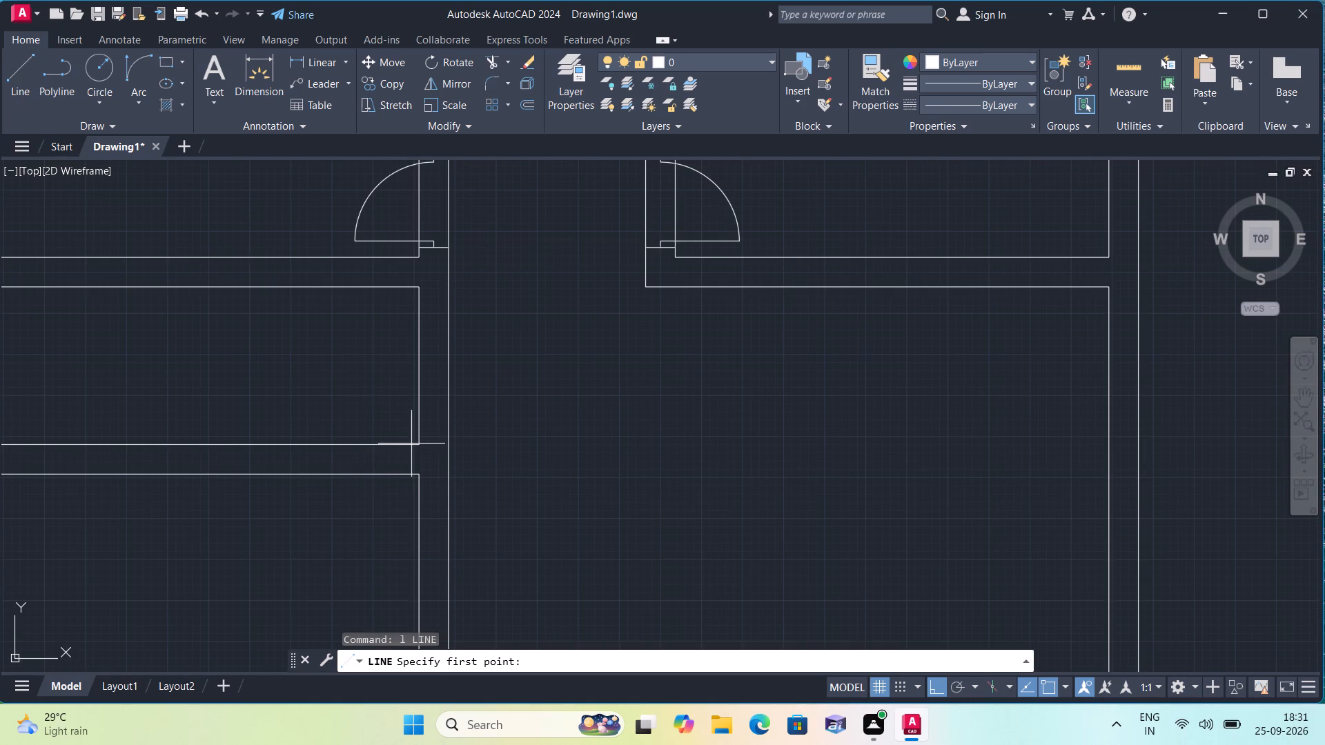
click(417, 444)
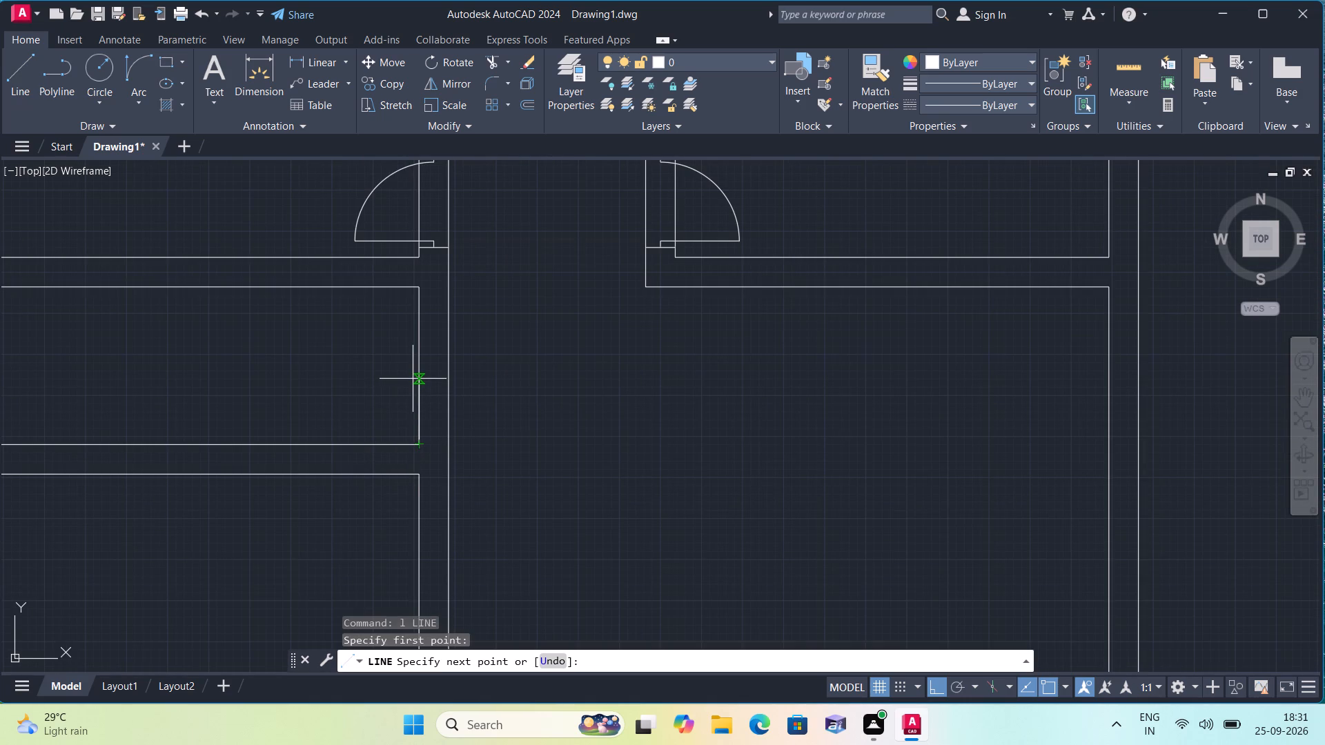
text(3")
key(space)
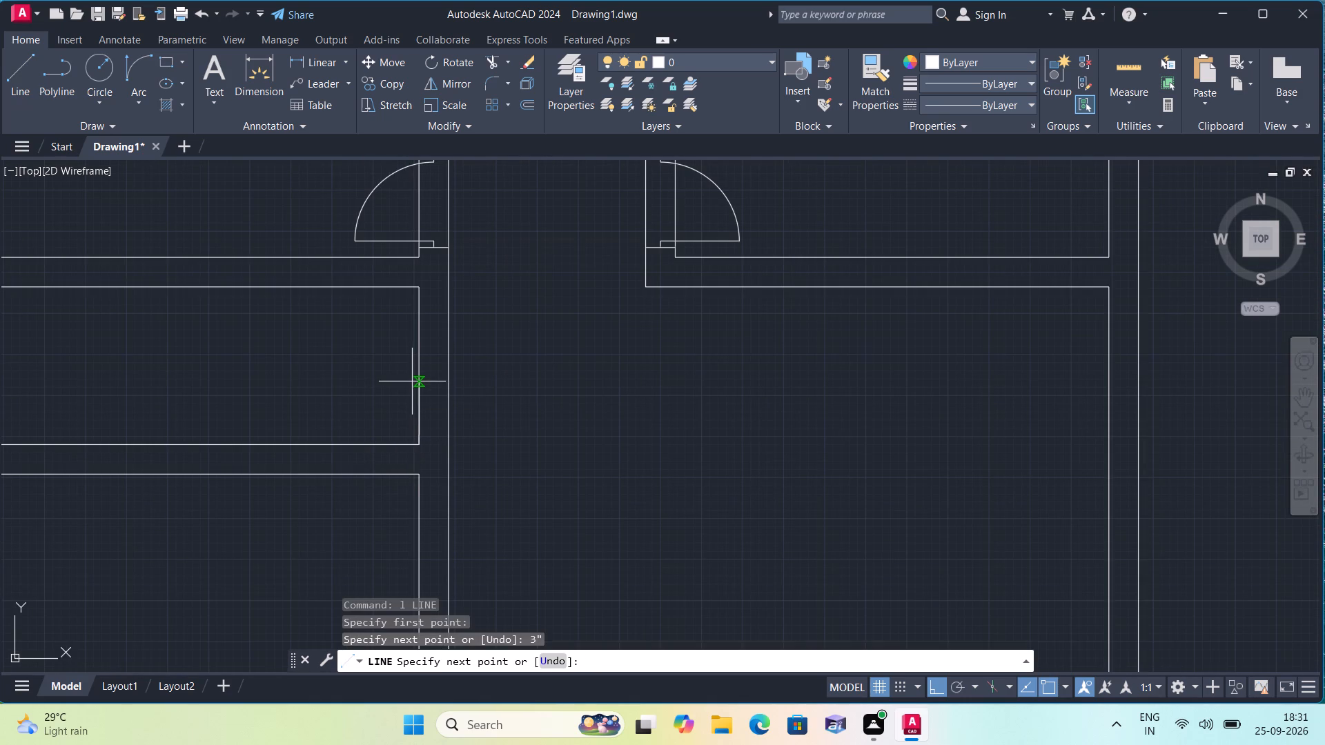
click(451, 435)
key(space)
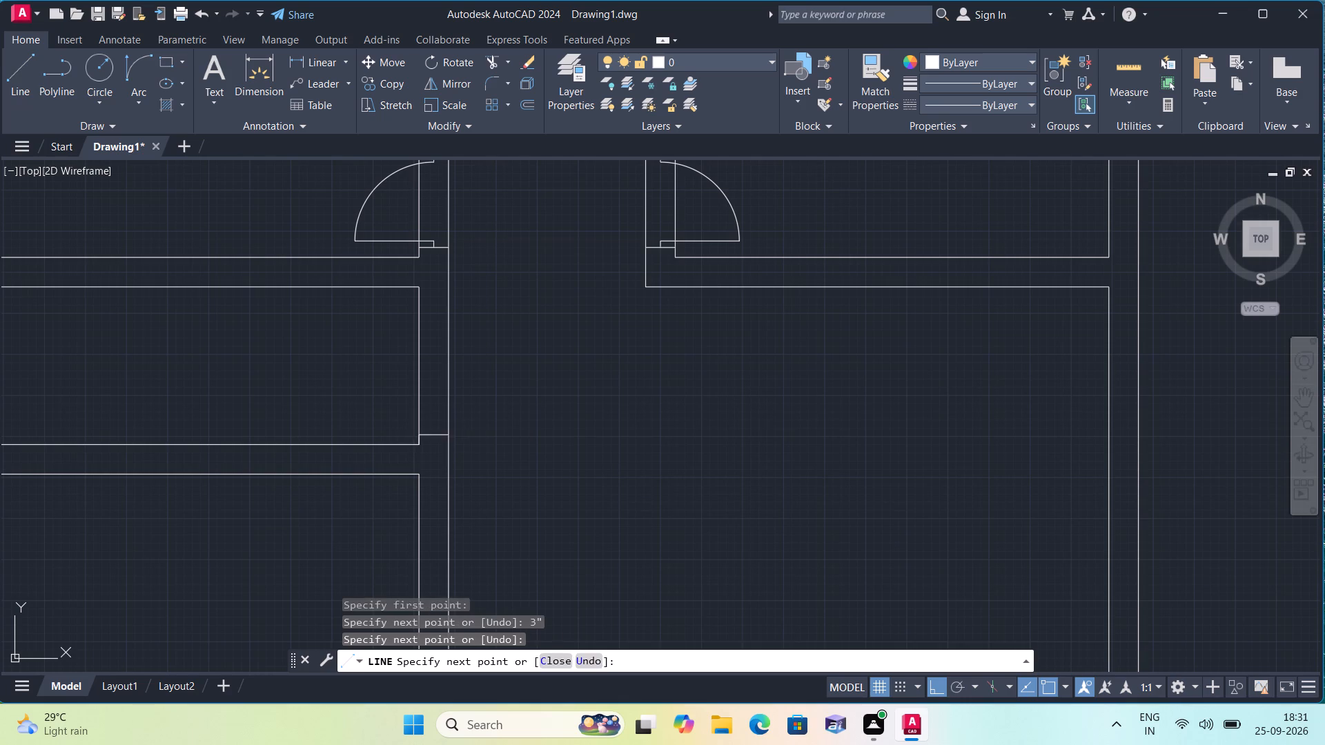
From the middle of that opening edge, draw chained 2", 2' and 2" segments upward inside the wall, ending across at its right face.
key(space)
click(438, 437)
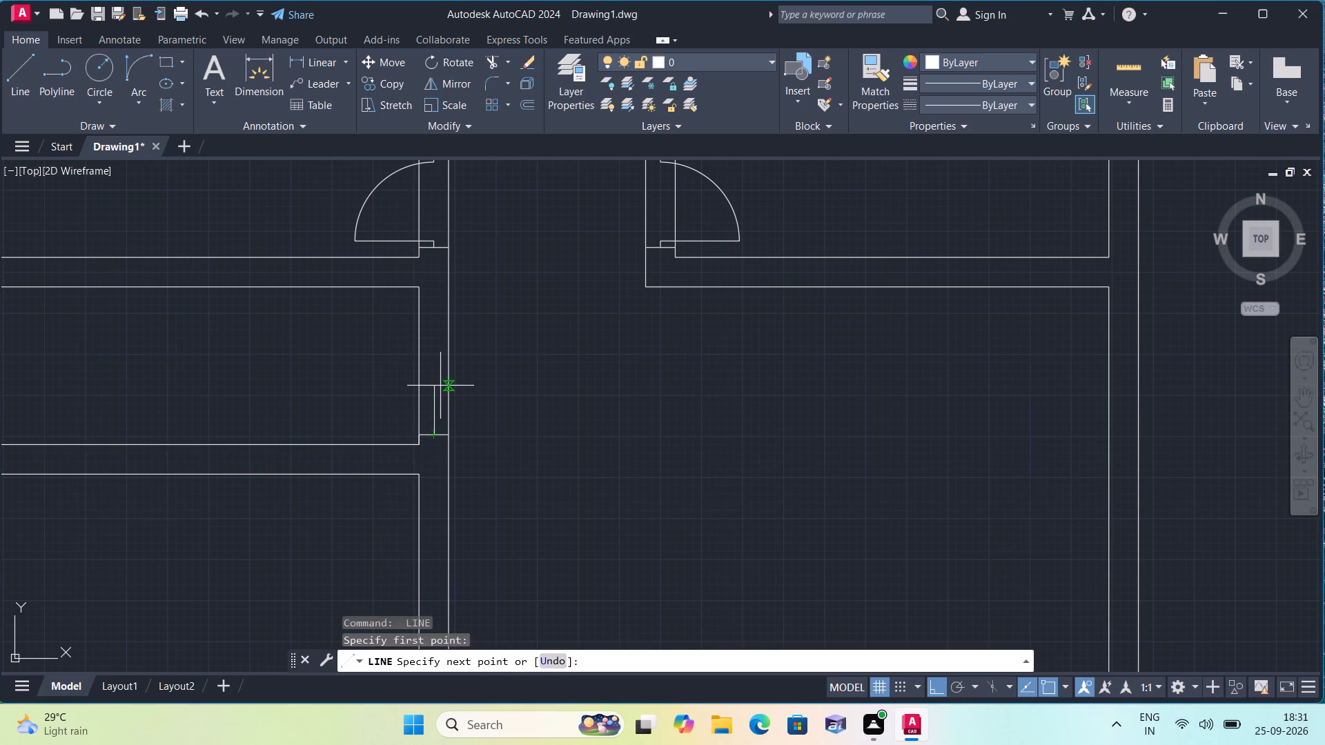
text(2")
key(space)
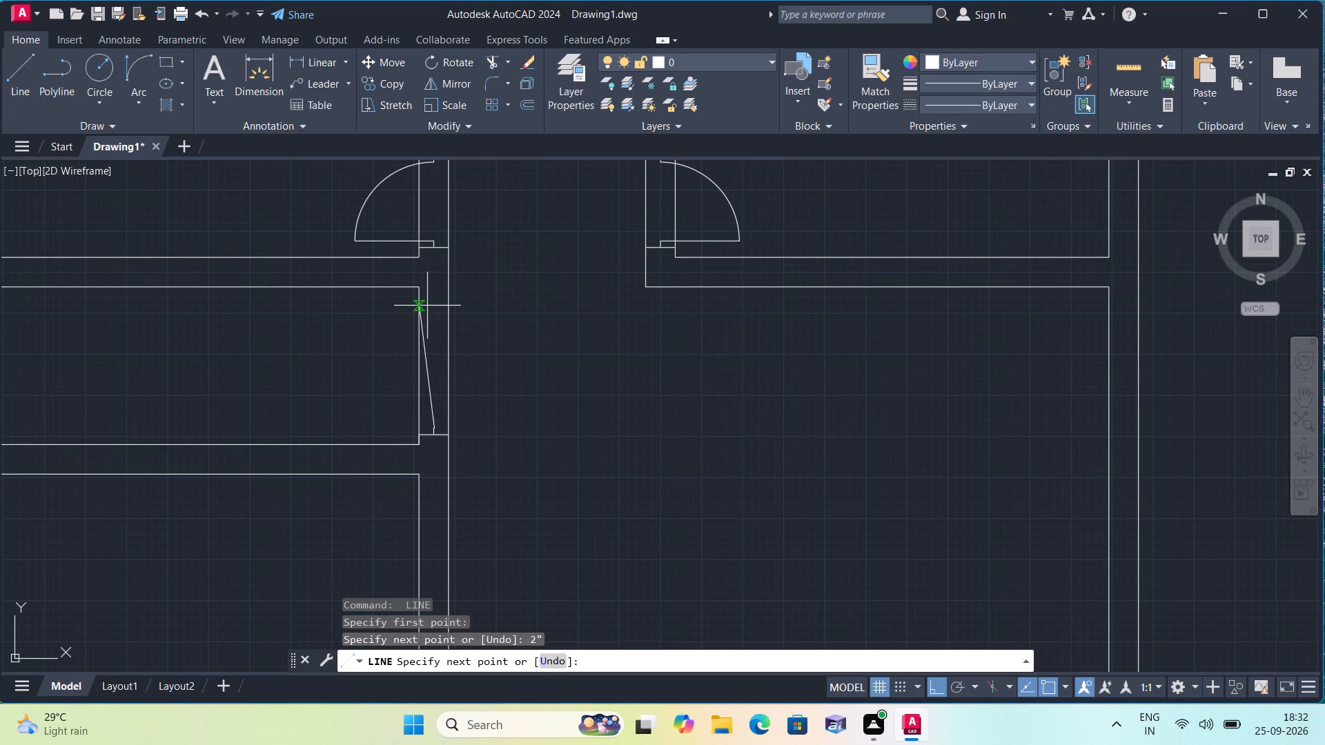
key(2)
key(apostrophe)
key(space)
text(2")
key(space)
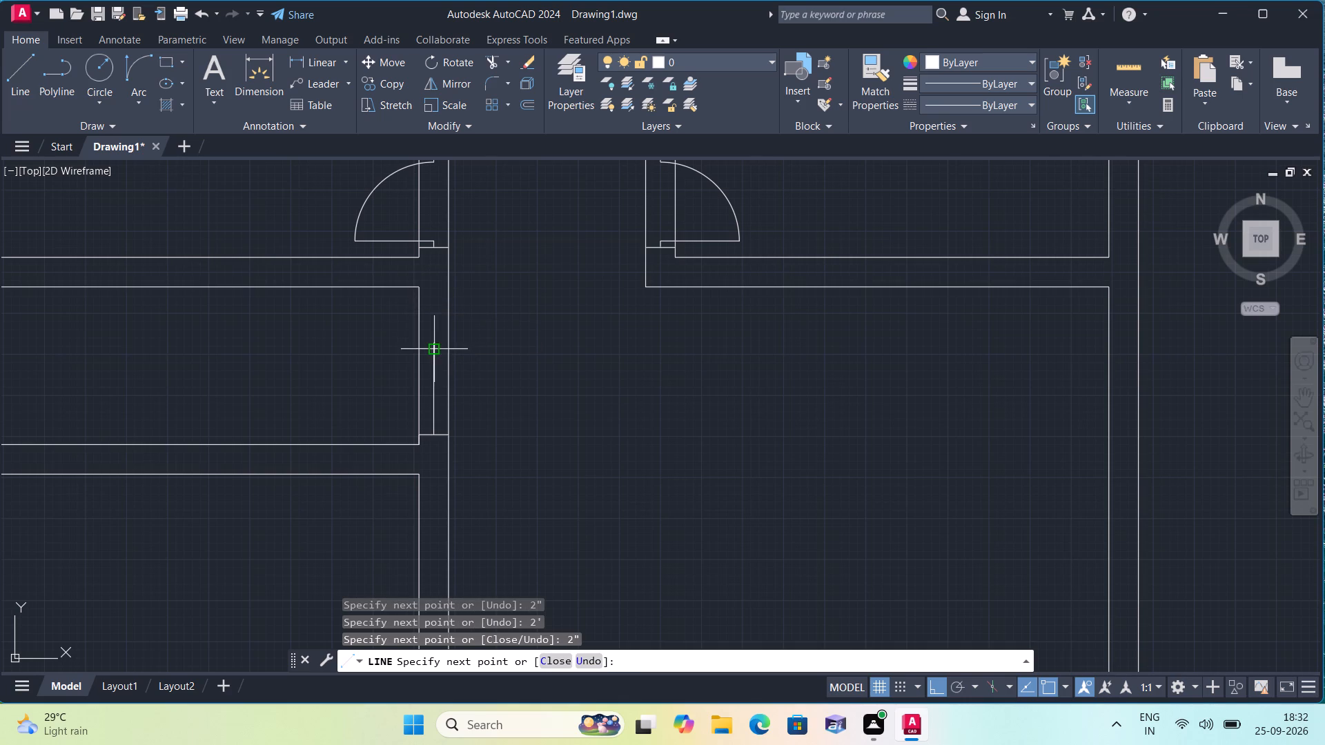
click(450, 342)
key(space)
Draw a horizontal line from the upper 2" segment's top end to the wall's left face, completing the opening's upper edge.
key(space)
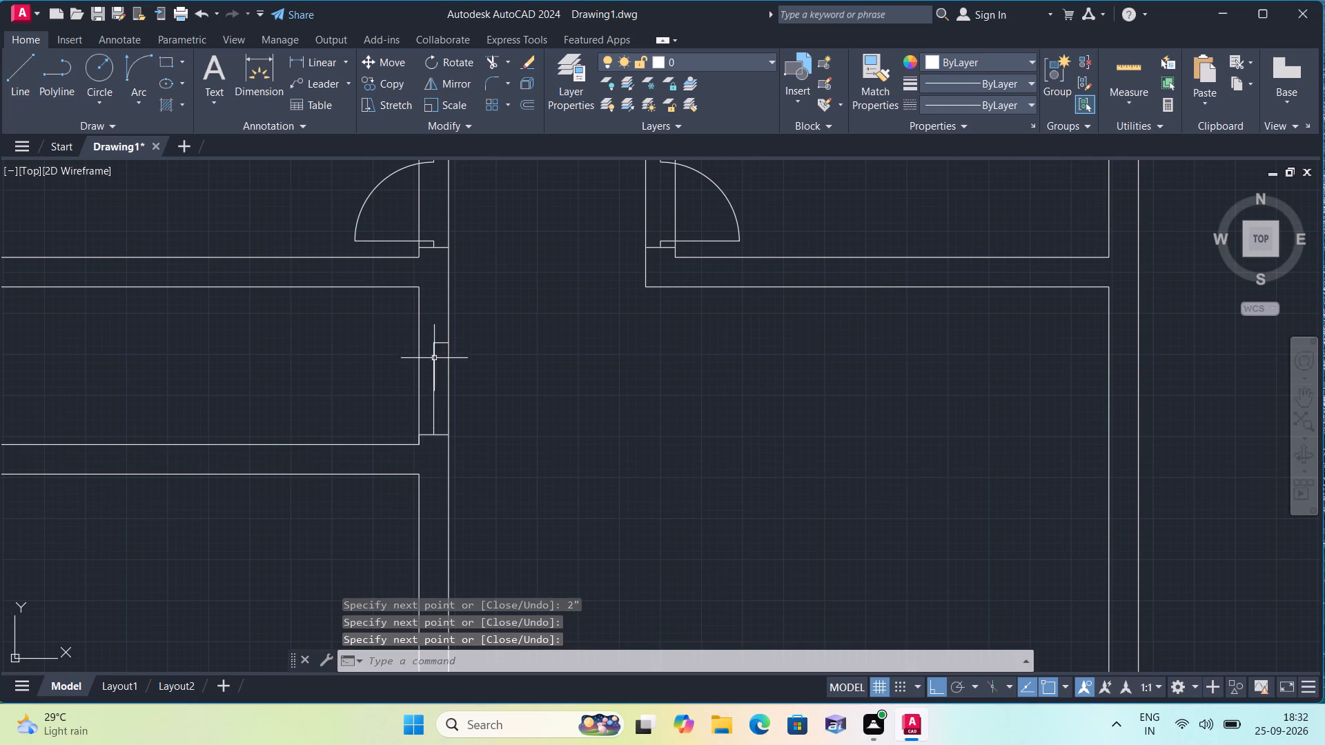
click(431, 339)
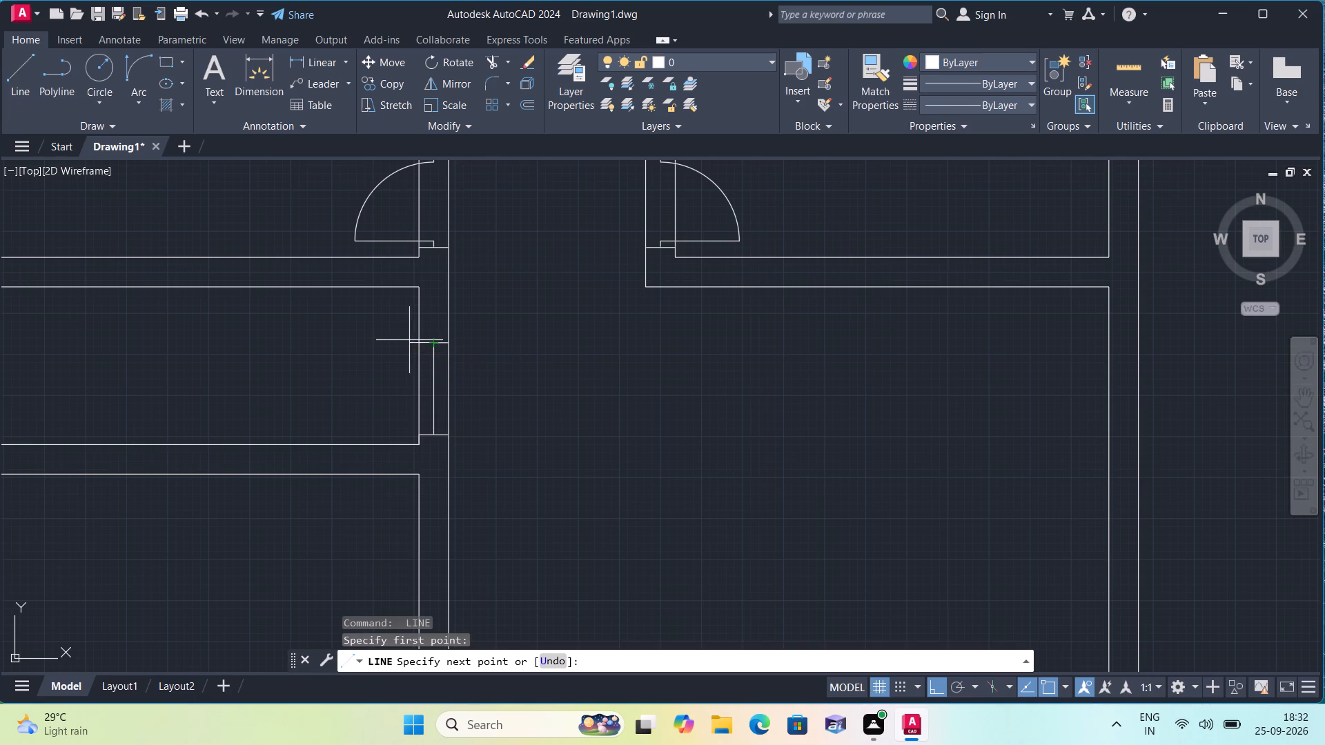
click(416, 339)
key(space)
Erase the 2' middle segment inside the wall and the 3" segment at the narrow left room's lower-right corner.
scroll(426, 384, up, 1)
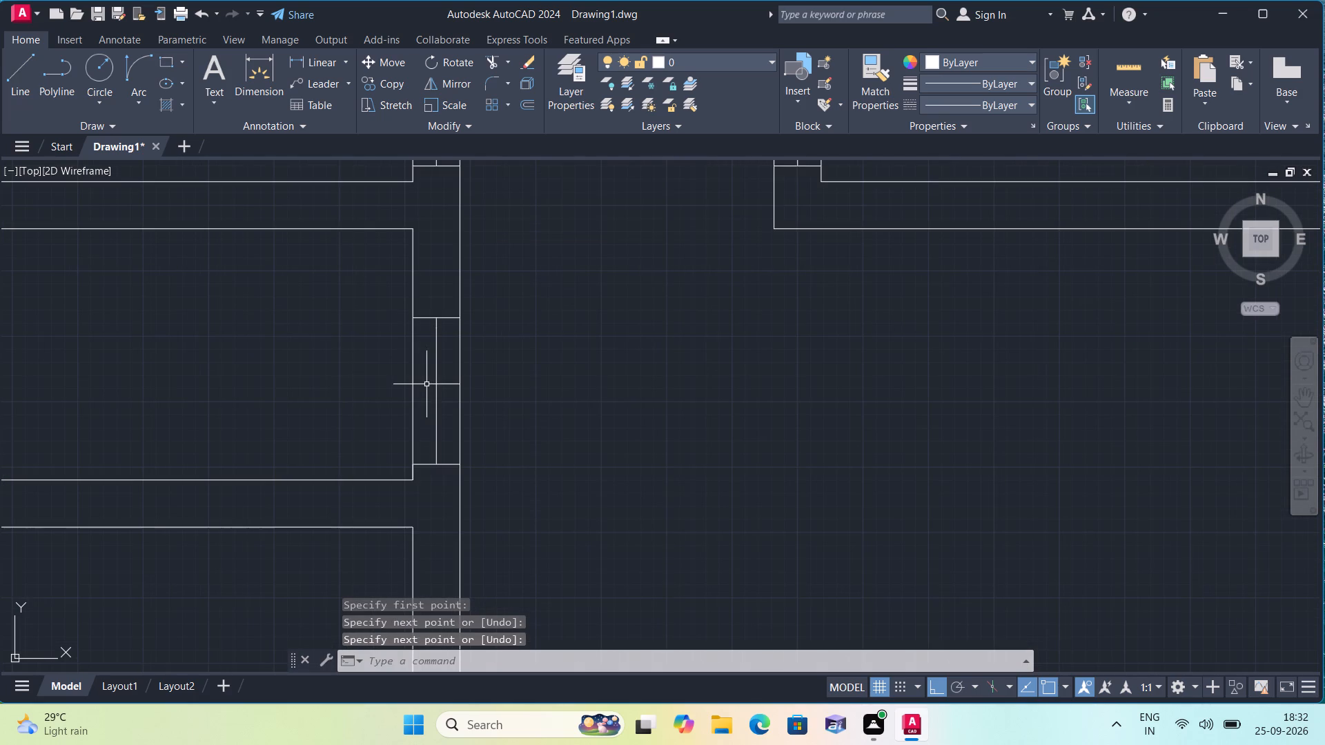
click(439, 379)
click(435, 380)
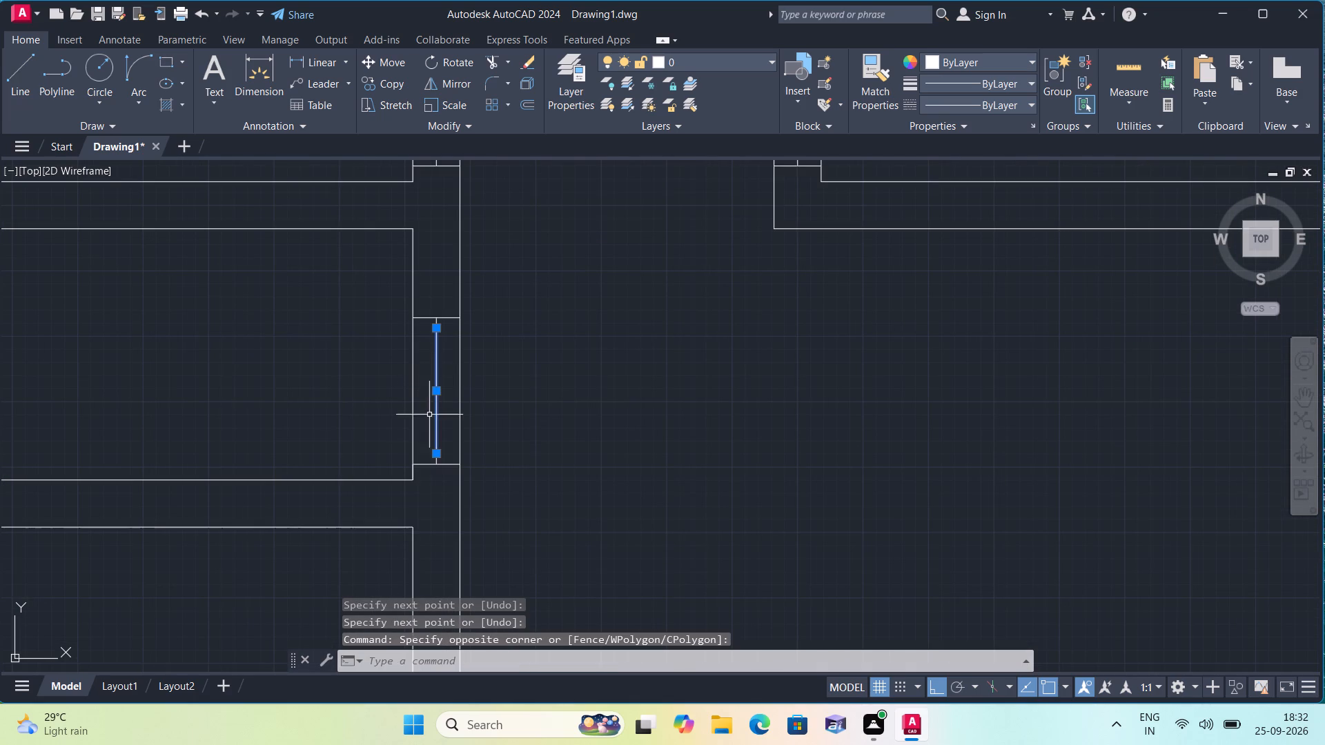
scroll(426, 484, up, 2)
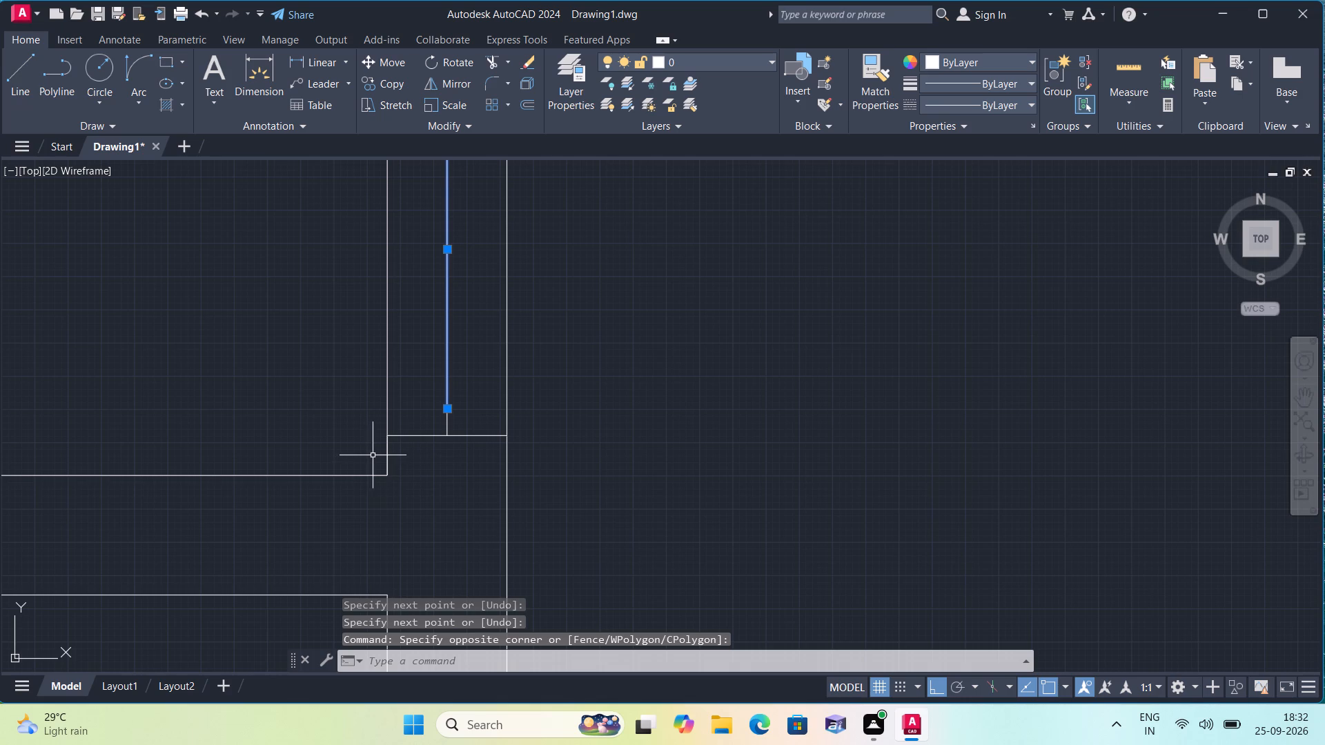
click(385, 449)
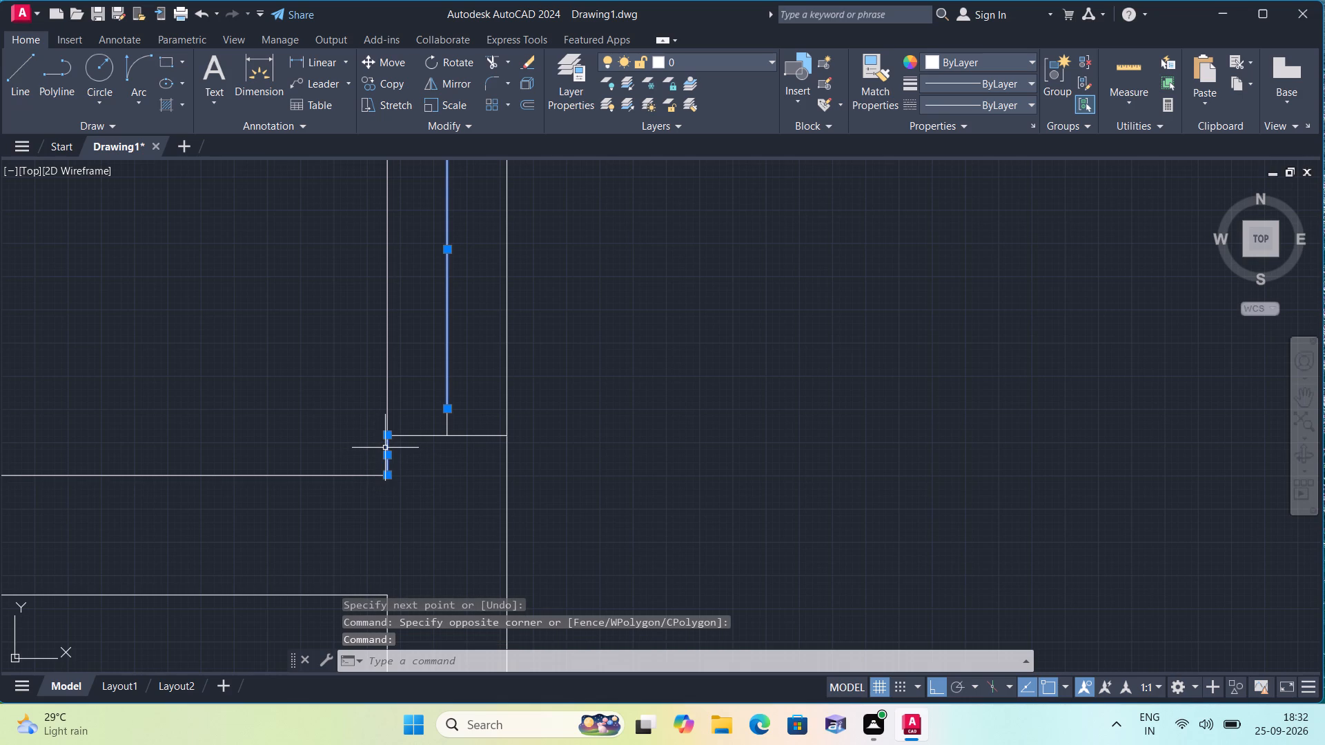
key(Delete)
Draw a 2' horizontal door leaf from the top of the lower 2" stub leftward into the narrow left room.
scroll(385, 448, down, 1)
text(l)
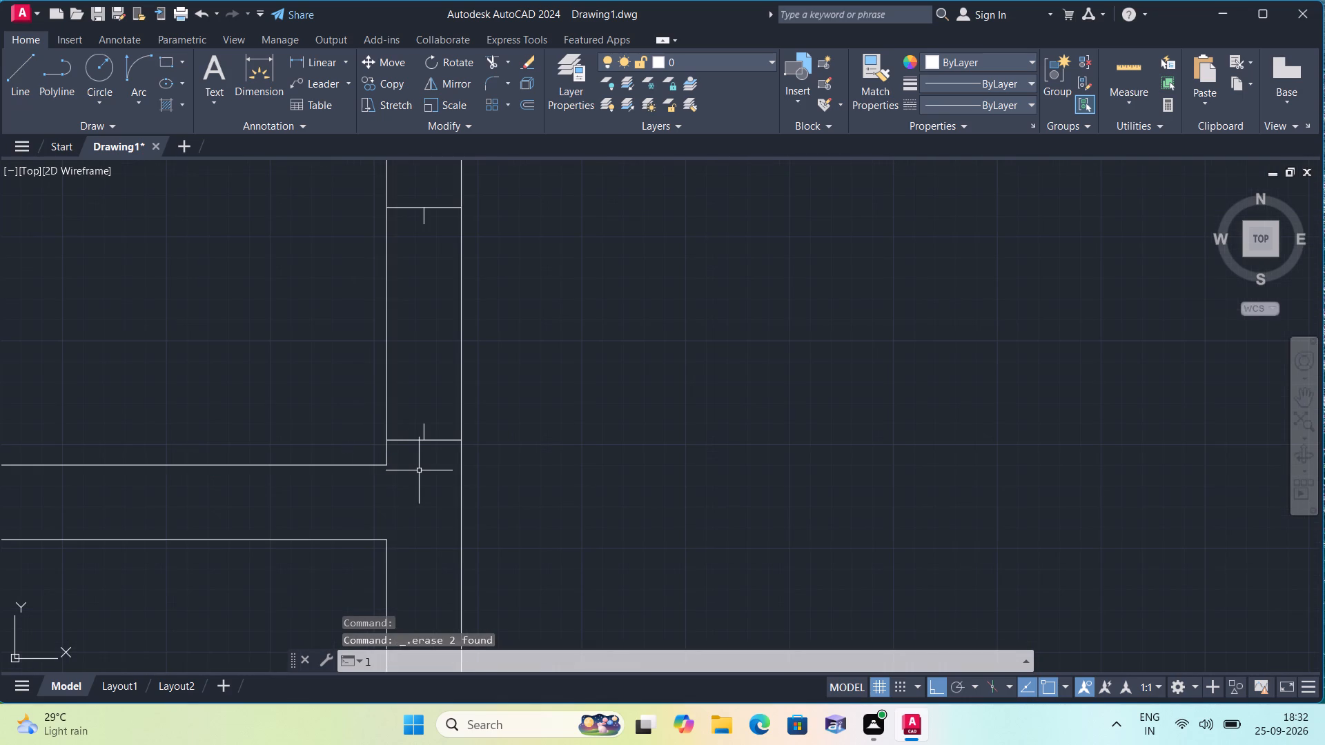
key(space)
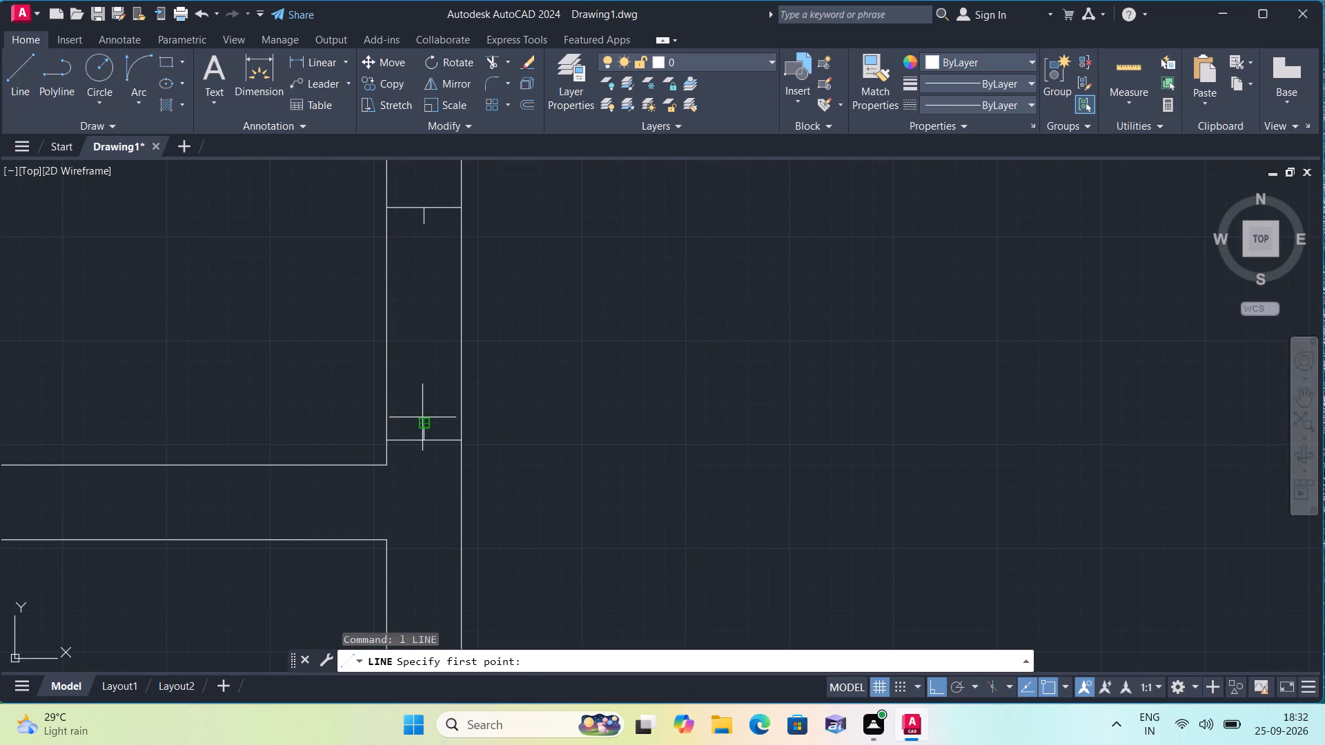
click(425, 421)
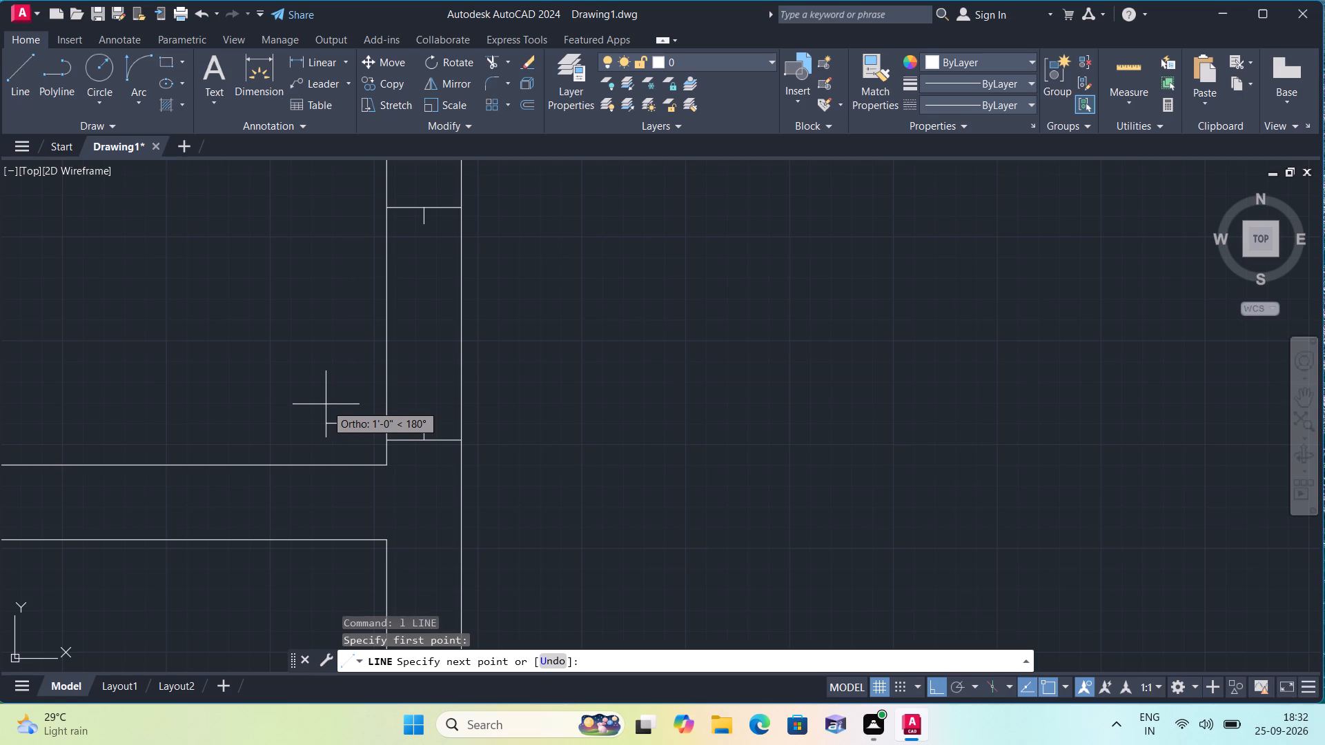
text(2')
key(space)
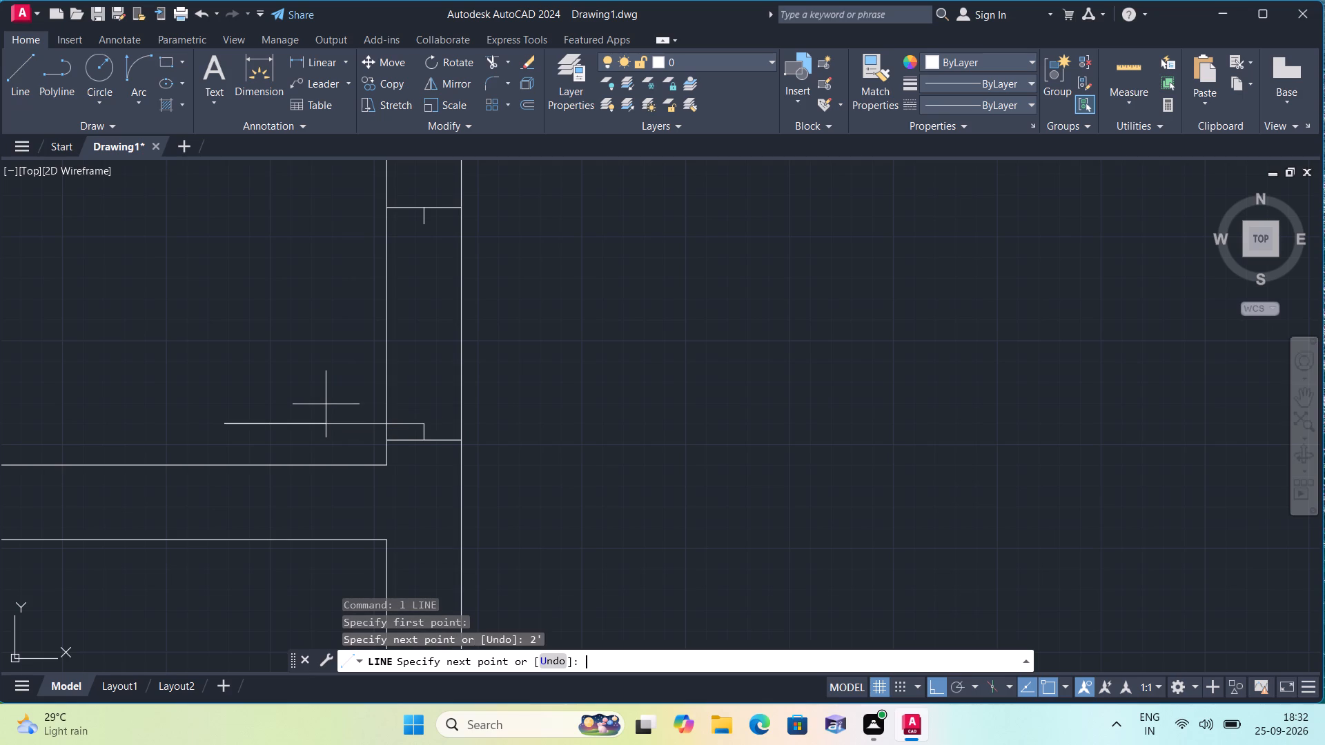
key(Escape)
Draw a Start, End, Direction swing arc from the narrow left room door leaf's free end to the lower end of the upper 2" stub.
click(141, 103)
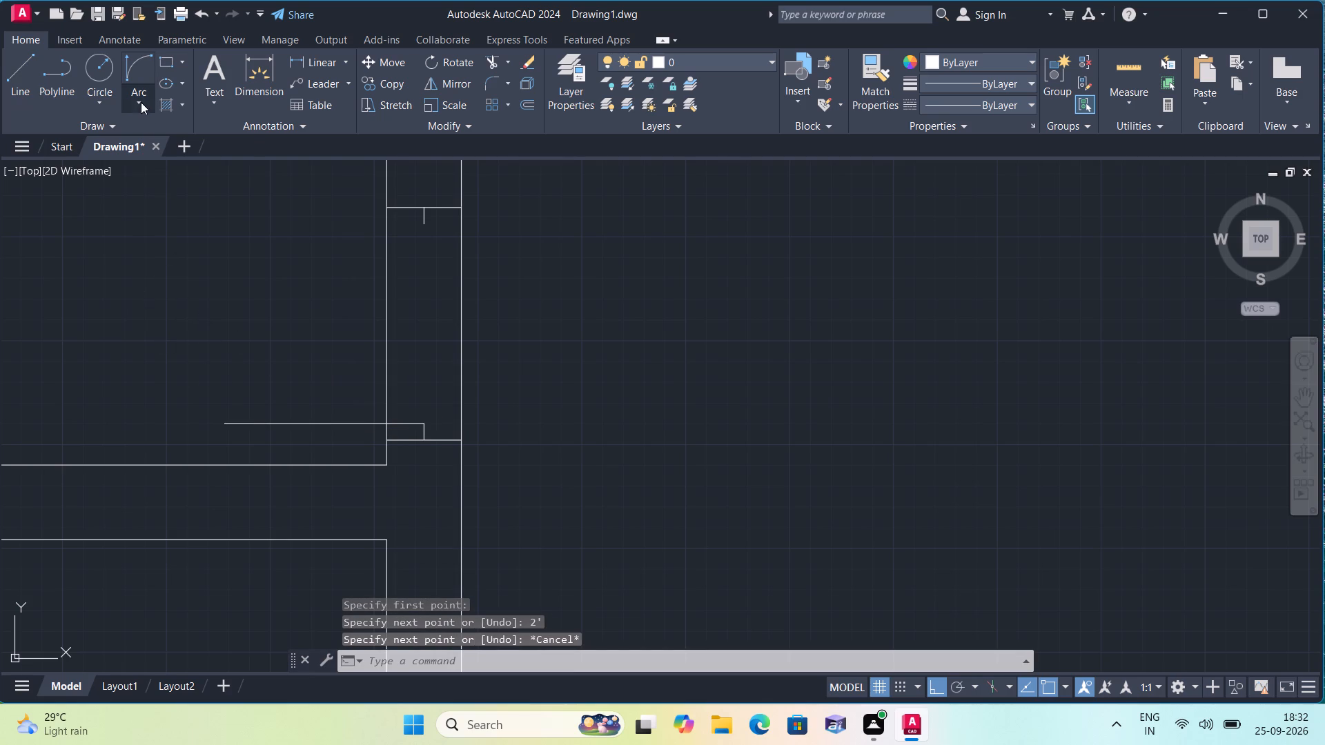
click(176, 315)
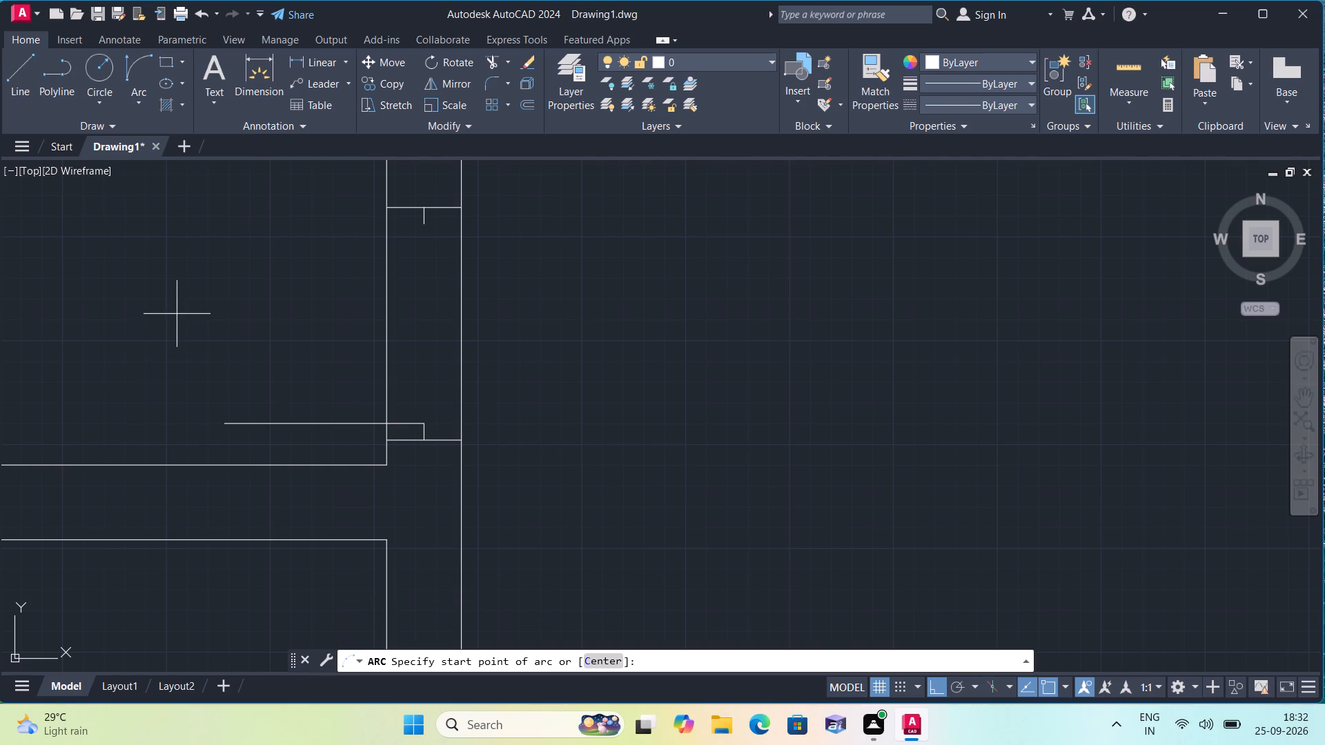
click(221, 424)
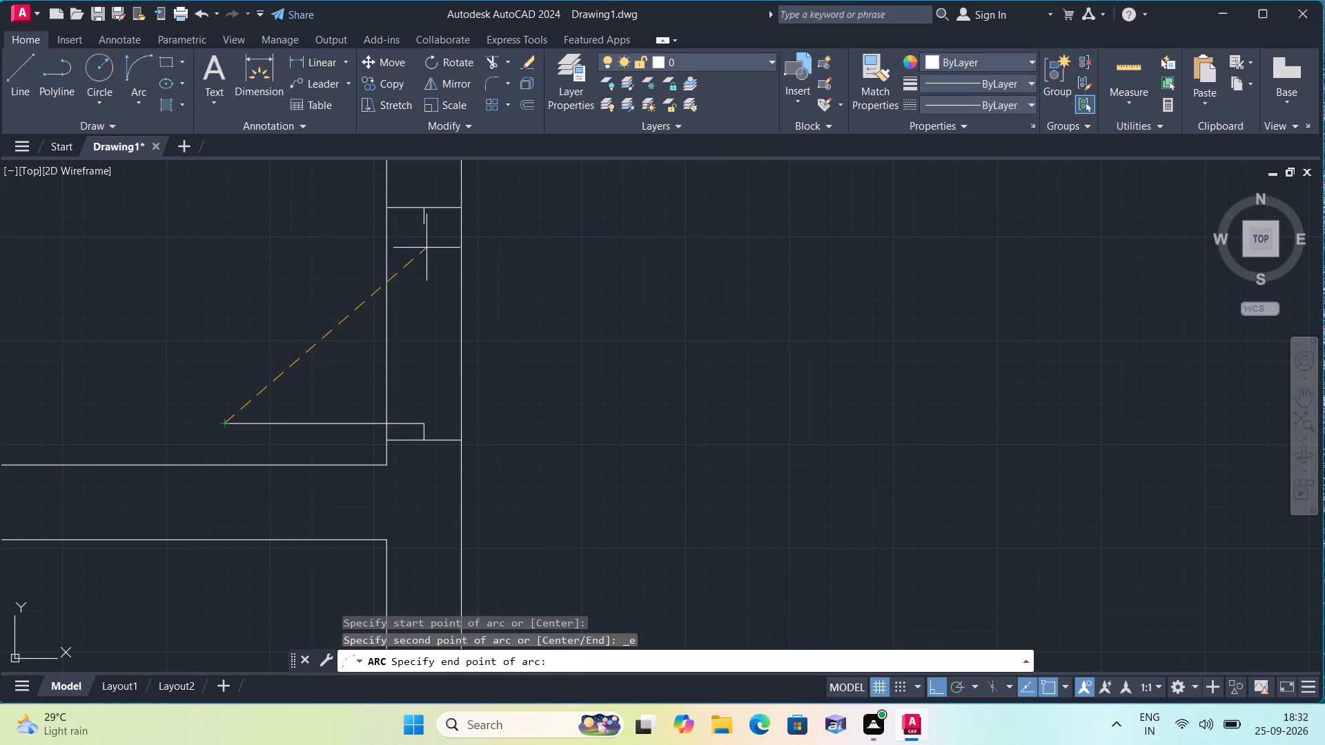
click(428, 228)
click(250, 249)
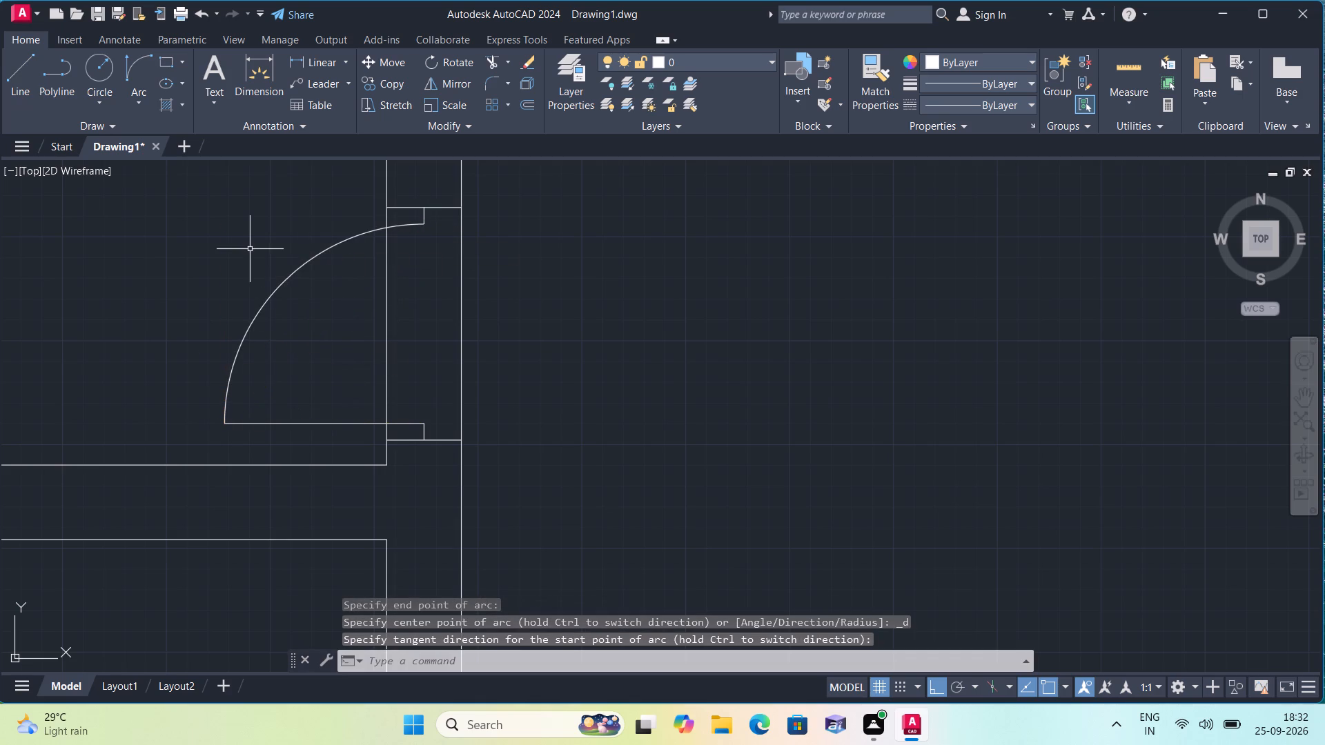
Review the whole floor plan, including the lower-left room and the walls around the long bottom room.
scroll(247, 269, down, 2)
scroll(280, 339, down, 1)
scroll(326, 386, down, 1)
middle_drag(326, 386, 328, 386)
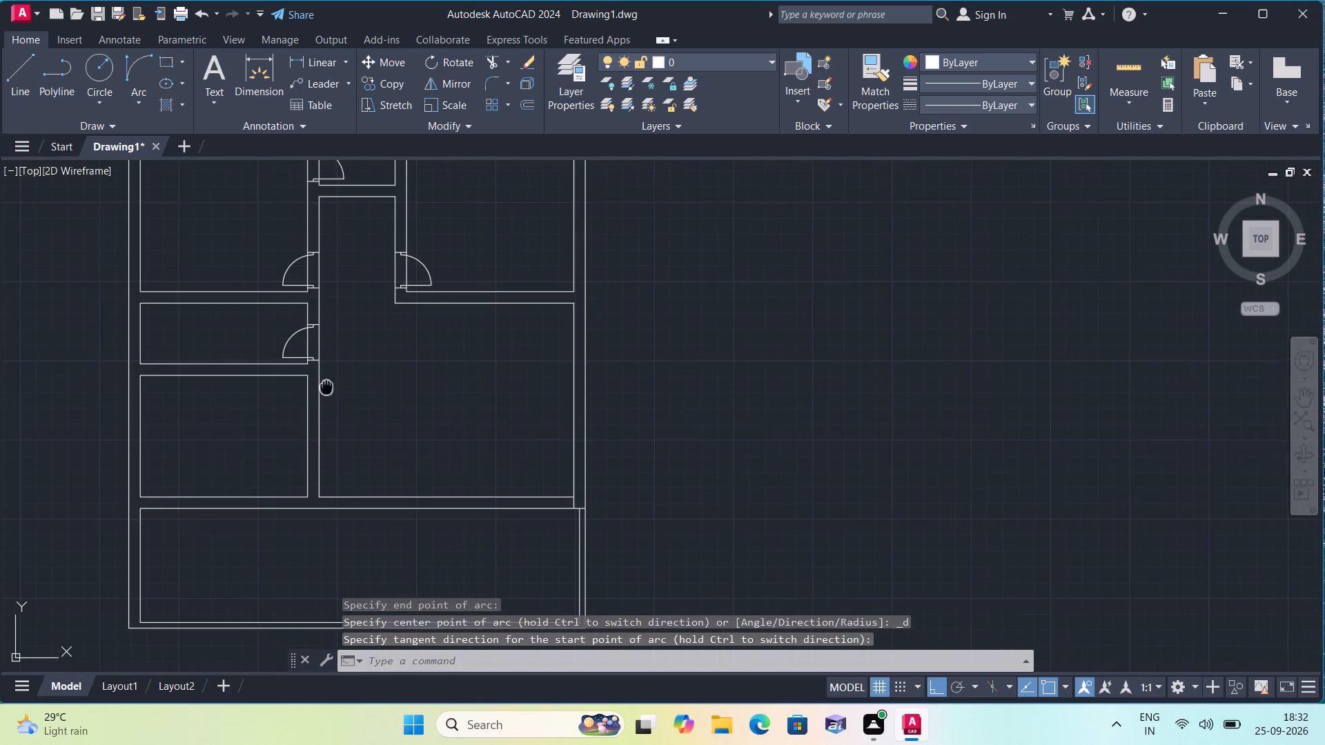
middle_drag(328, 386, 376, 361)
scroll(376, 361, down, 1)
middle_drag(331, 419, 355, 375)
scroll(355, 375, down, 1)
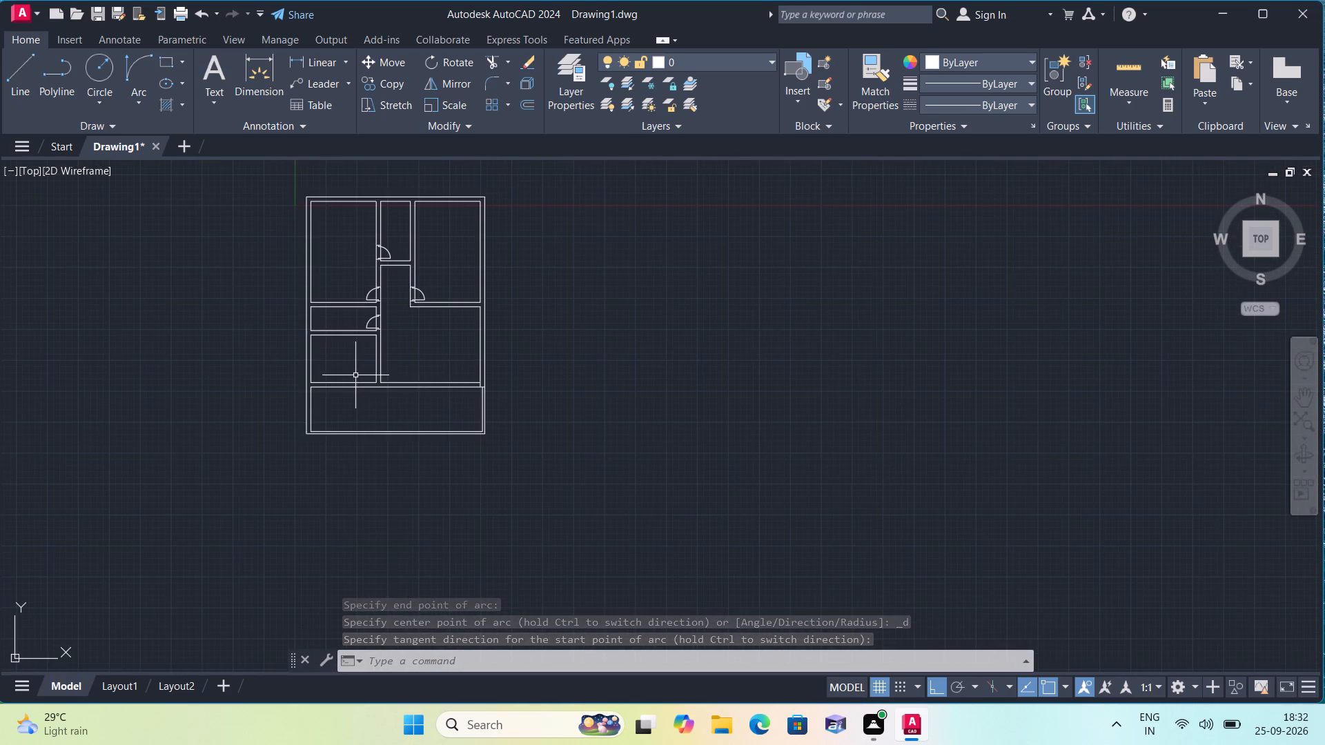
scroll(333, 388, up, 2)
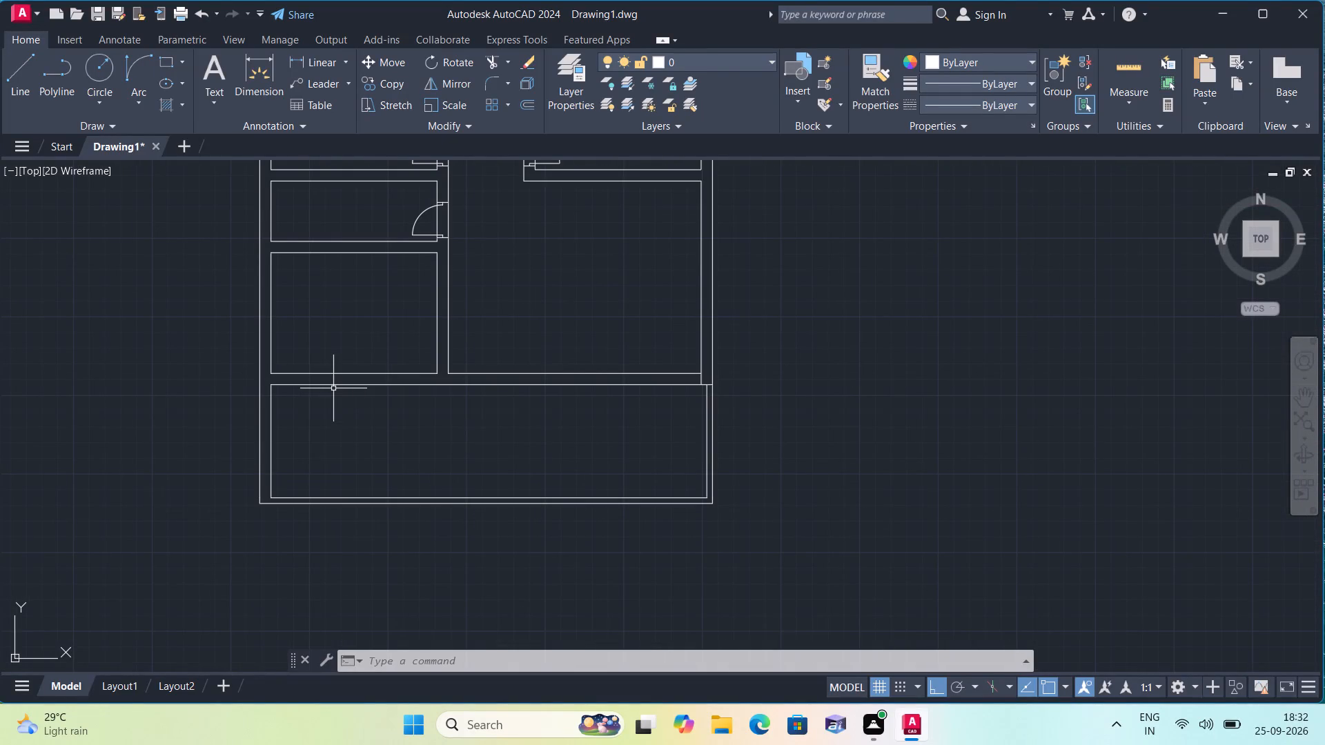
scroll(333, 388, up, 1)
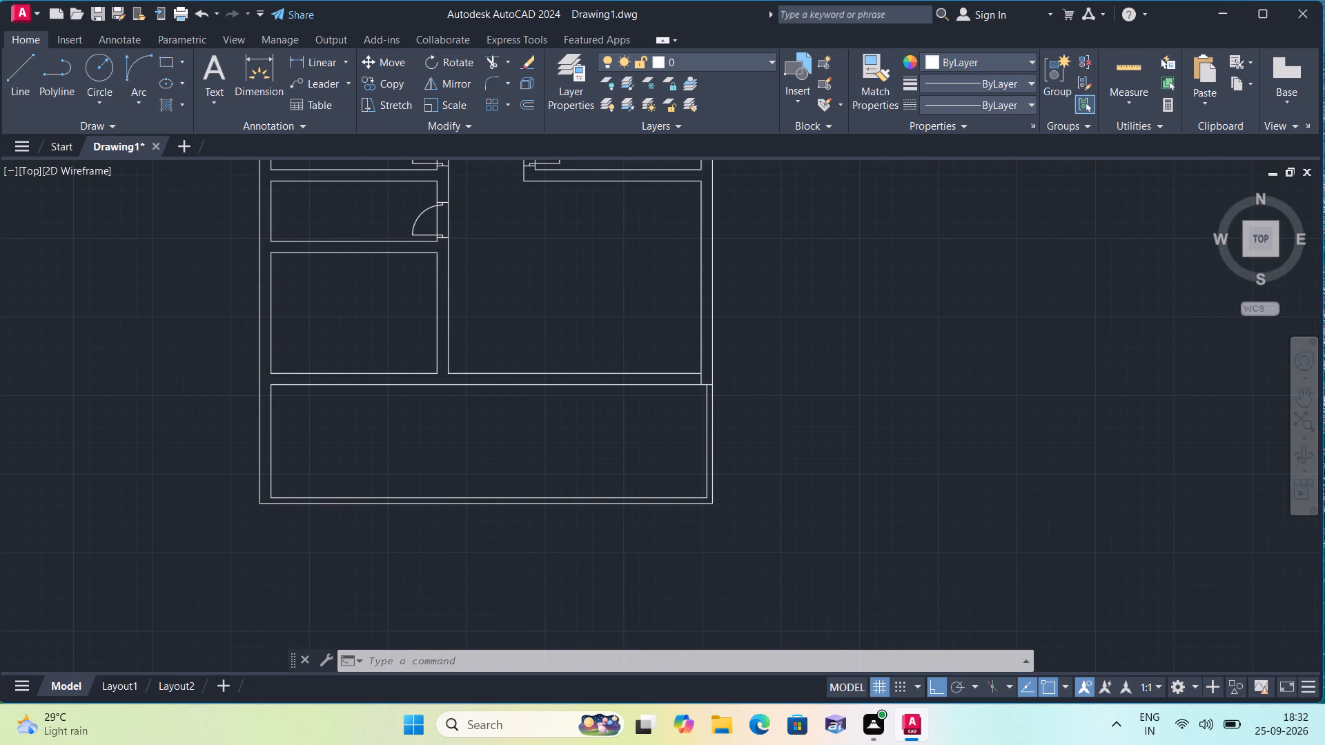
middle_drag(377, 410, 372, 390)
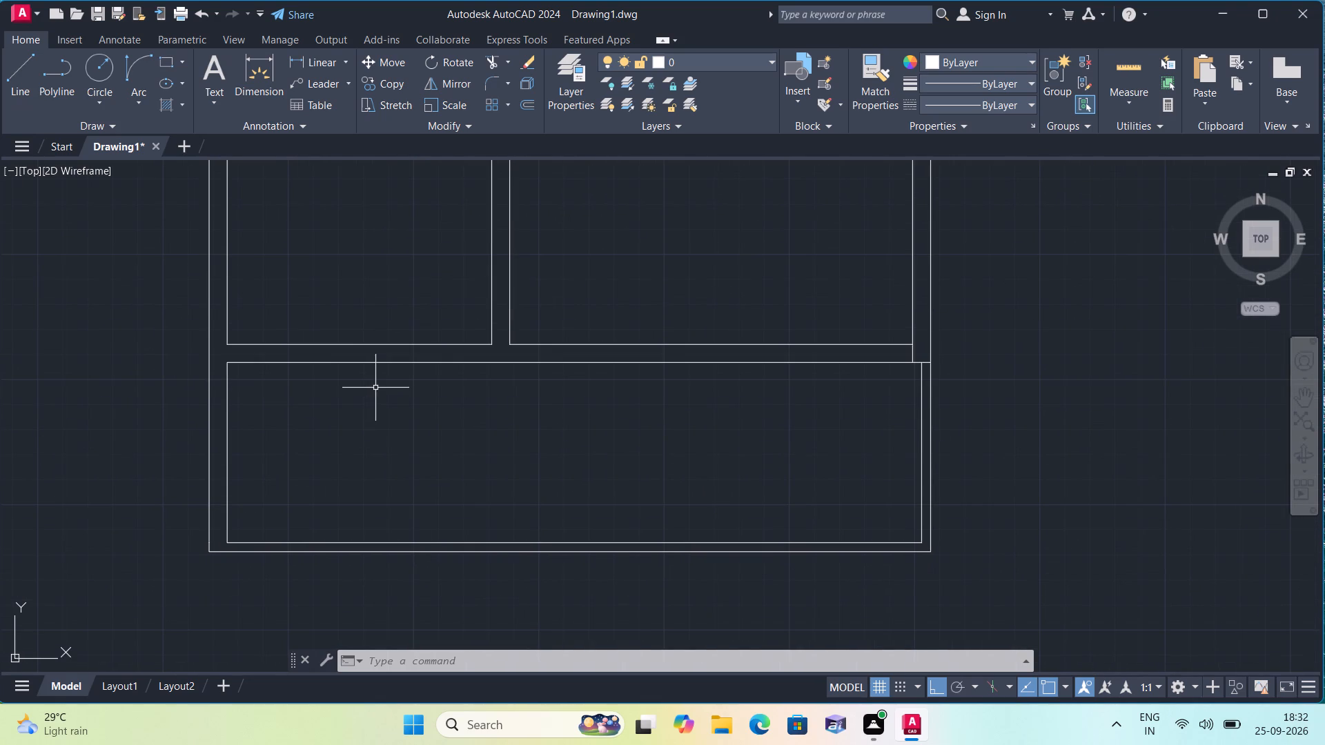
Draw a short horizontal line across the wall between the lower-left room and the large room beside it.
key(l)
key(space)
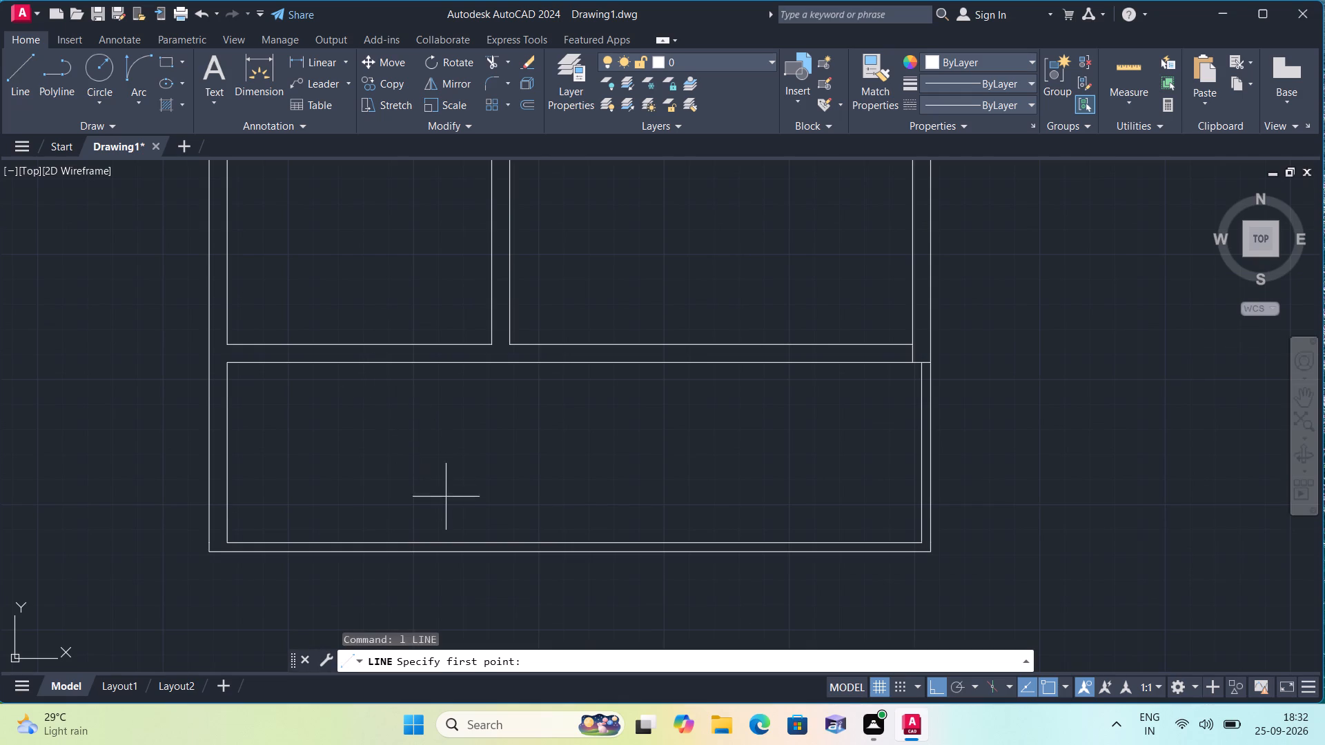
scroll(451, 487, down, 1)
scroll(469, 303, up, 2)
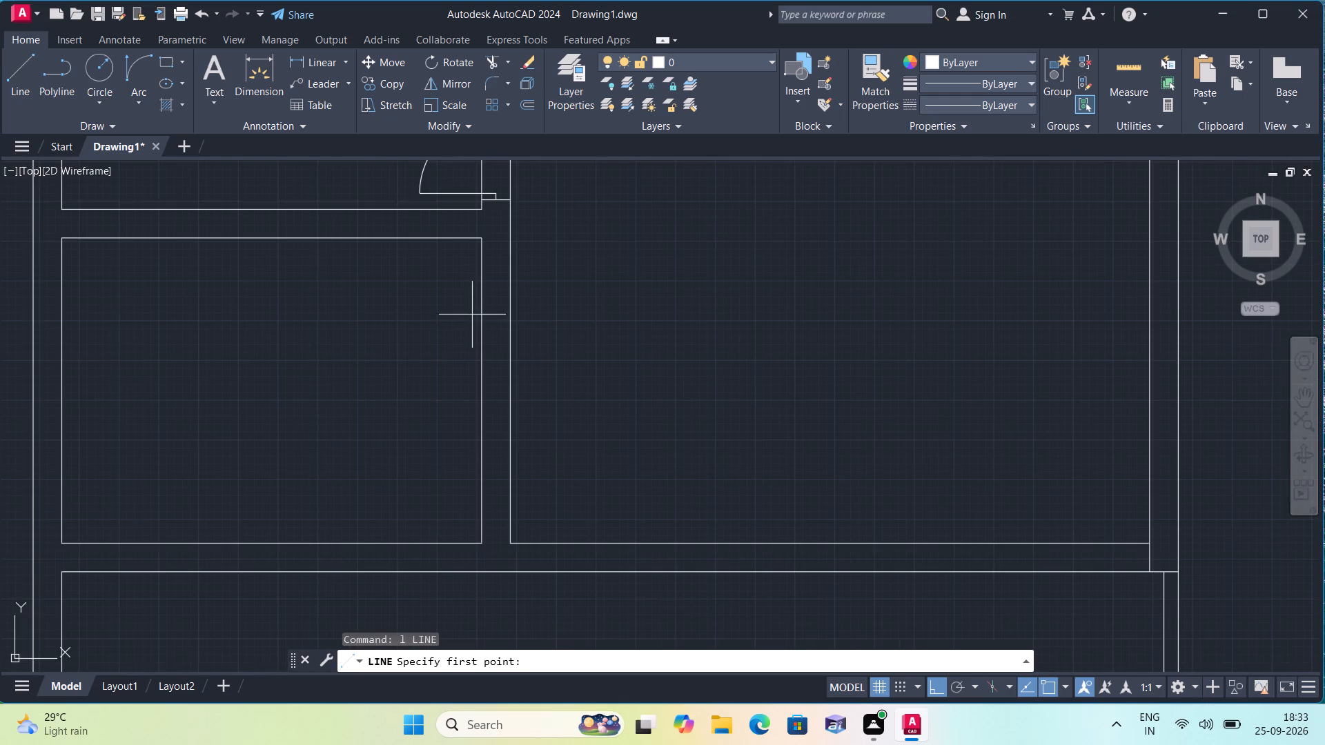
click(482, 367)
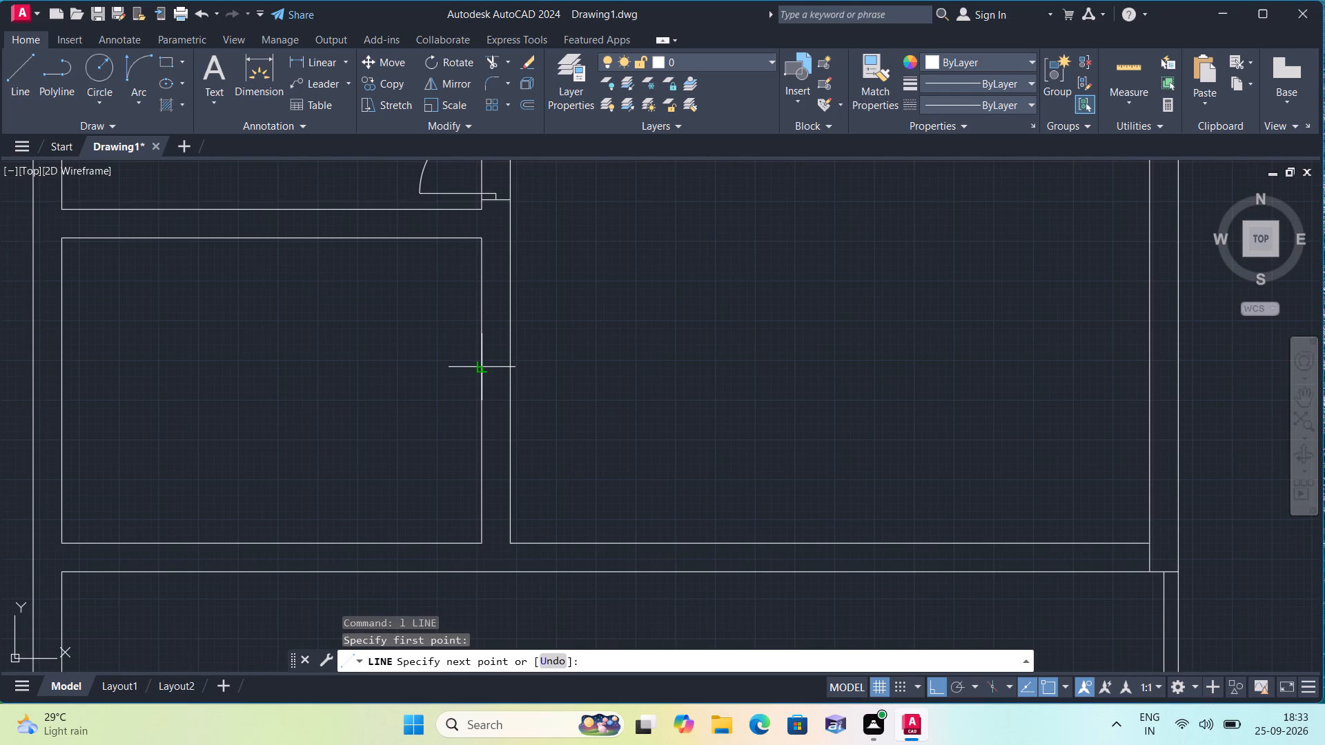
click(513, 372)
key(space)
scroll(482, 358, down, 1)
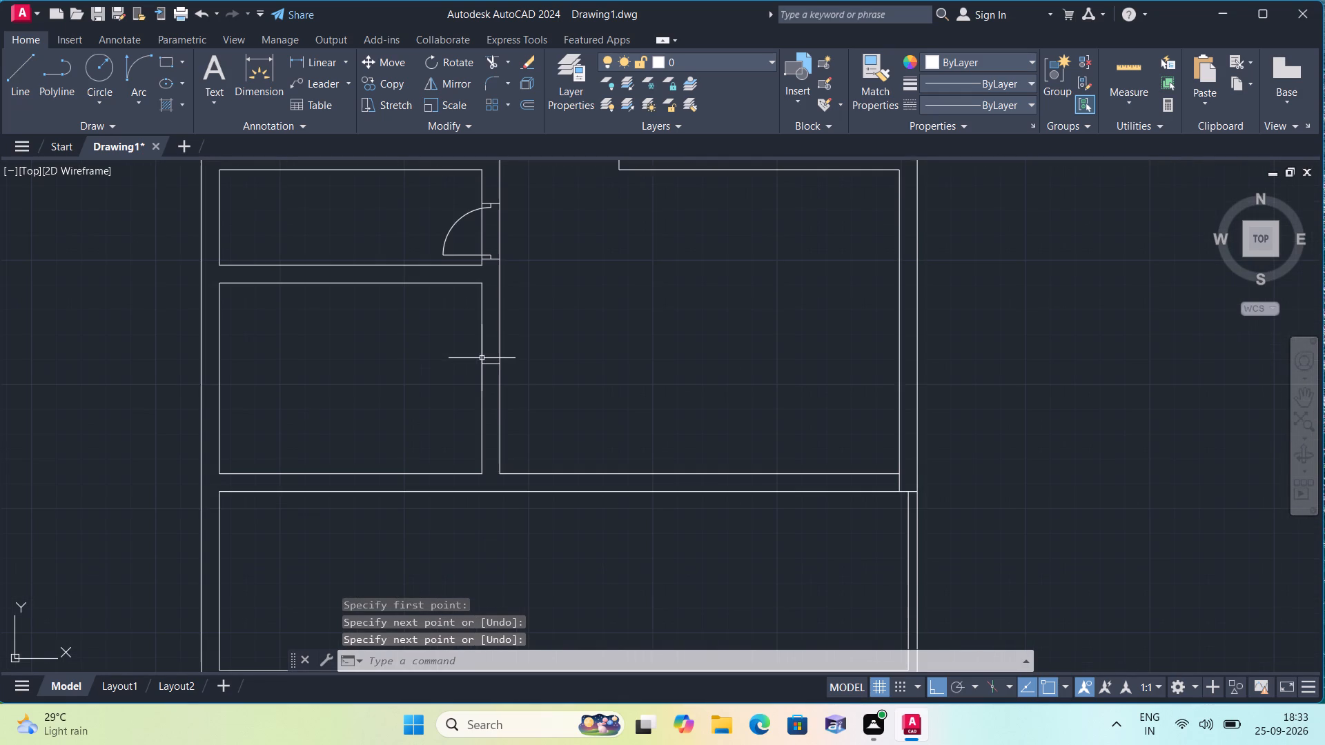
scroll(482, 358, down, 1)
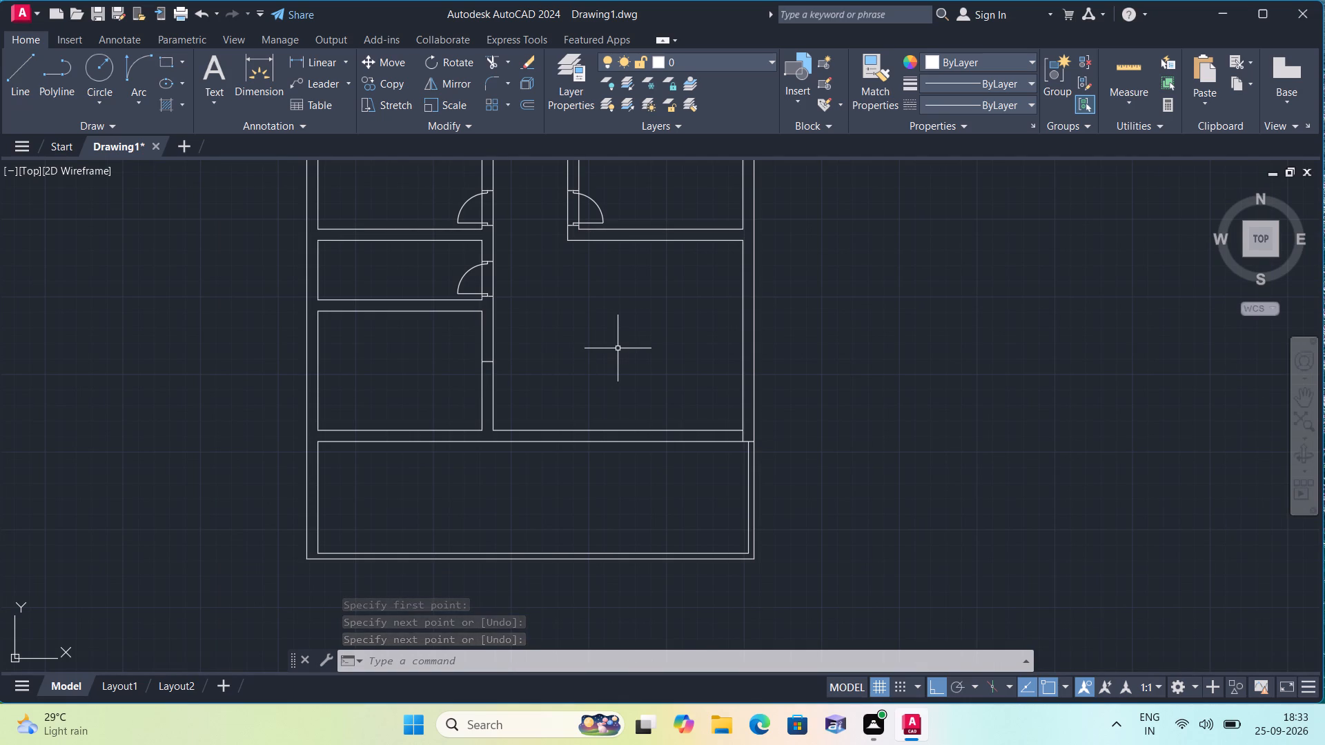
Offset the large lower-right room's right inner wall line 4' to the left, into the room.
key(o)
text(ffset)
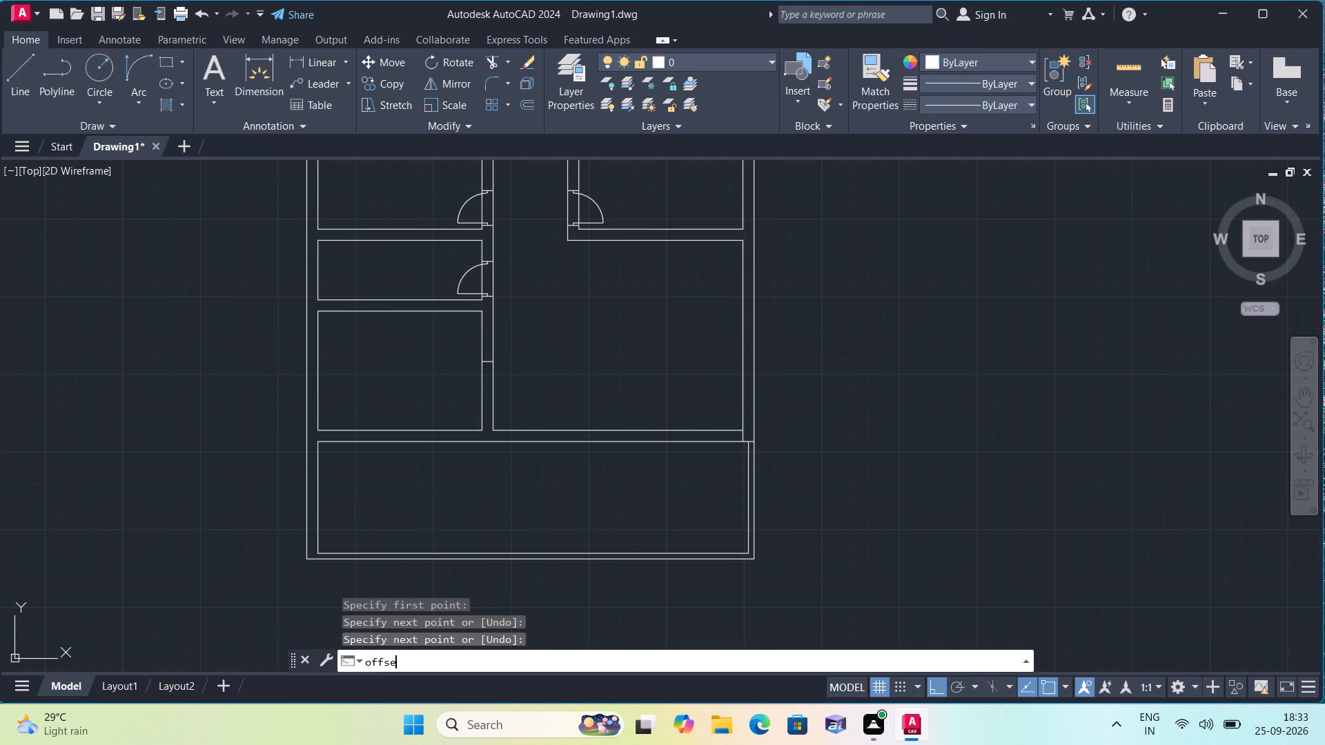
key(space)
key(4)
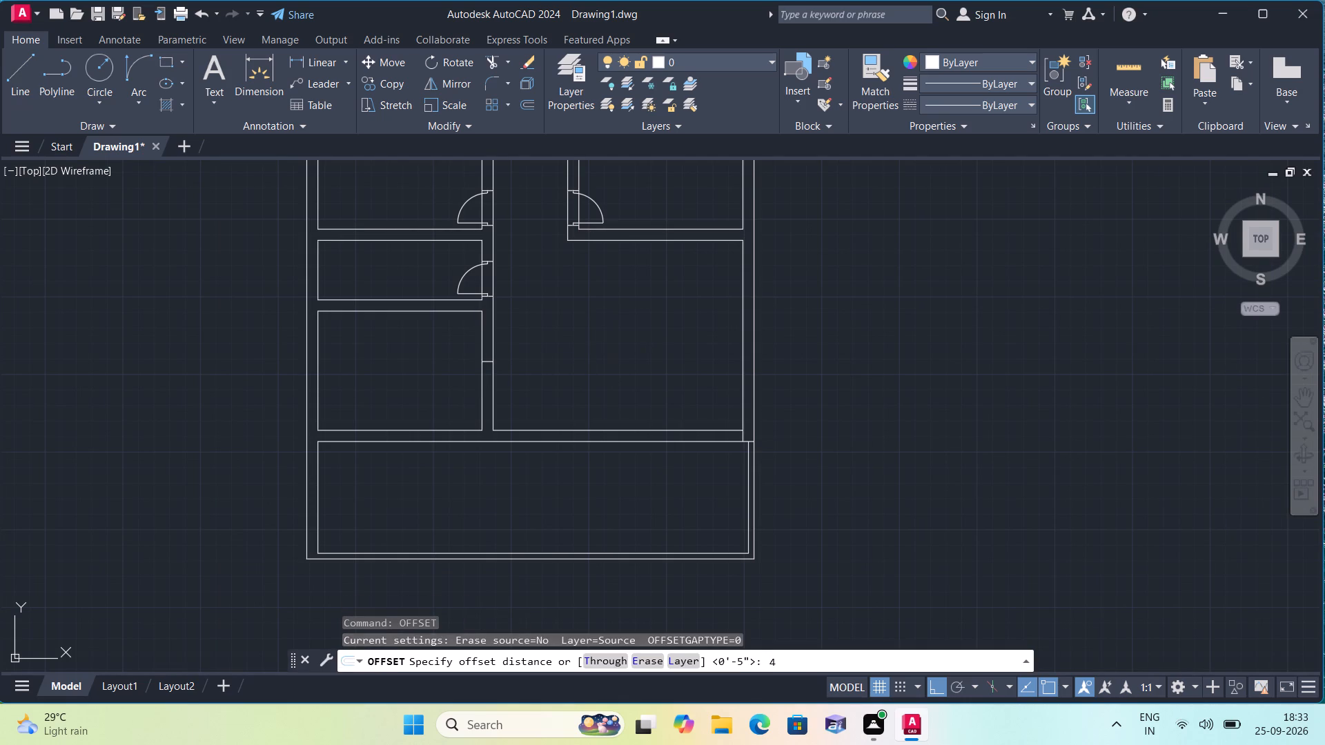
text(')
key(space)
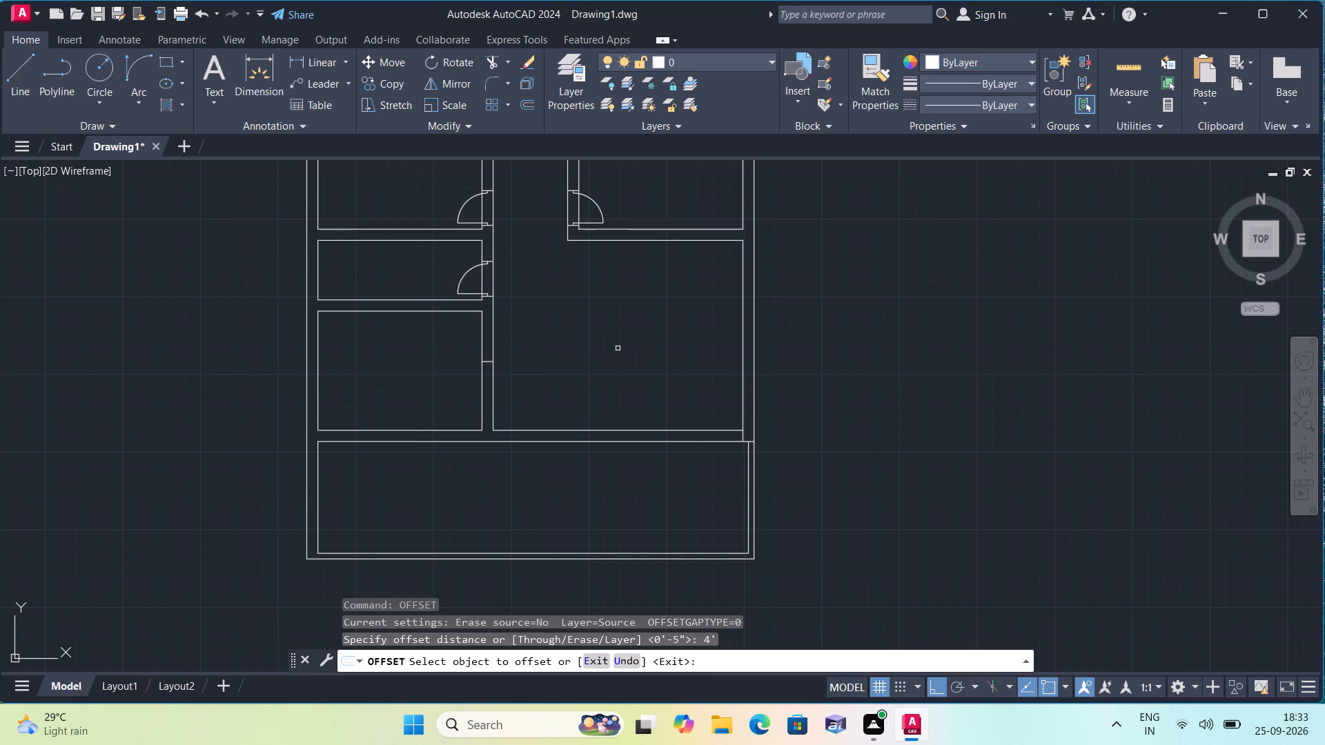
click(744, 385)
click(662, 380)
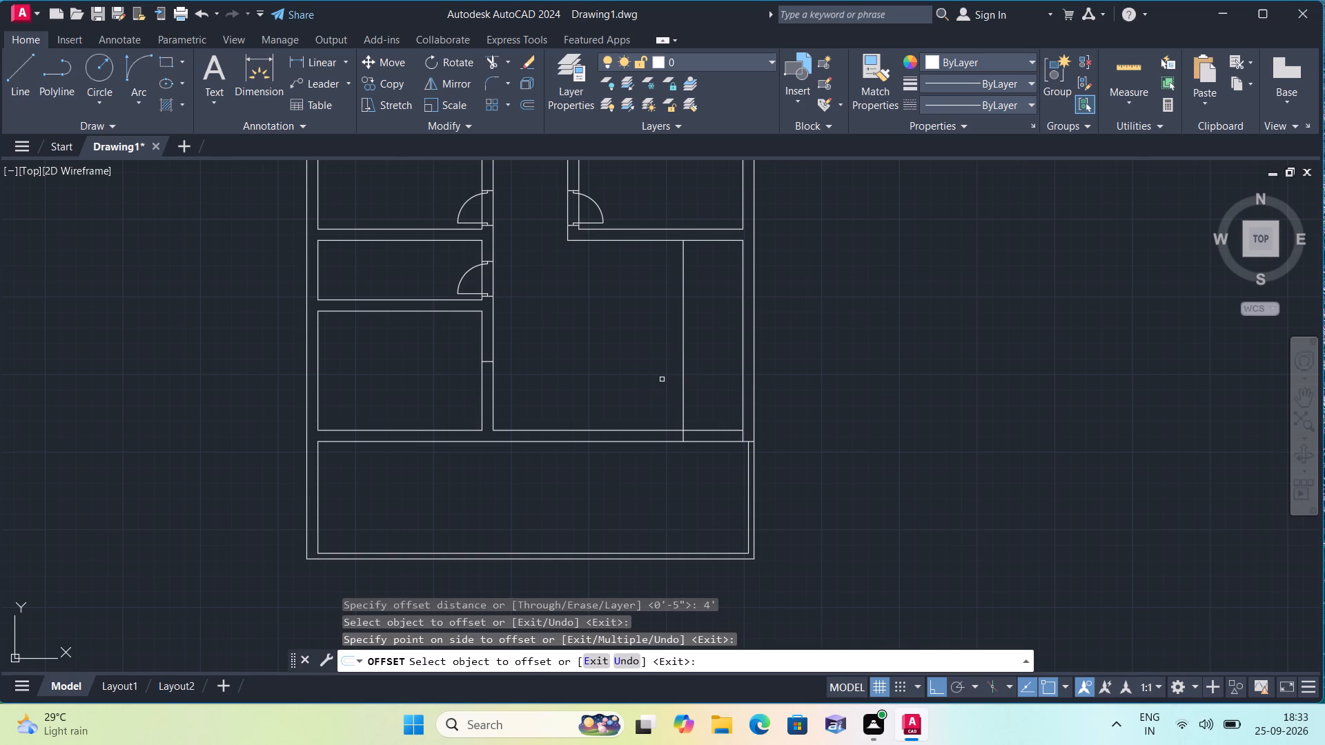
key(space)
Offset the large lower-right room's bottom wall line 6' upward into the room.
key(space)
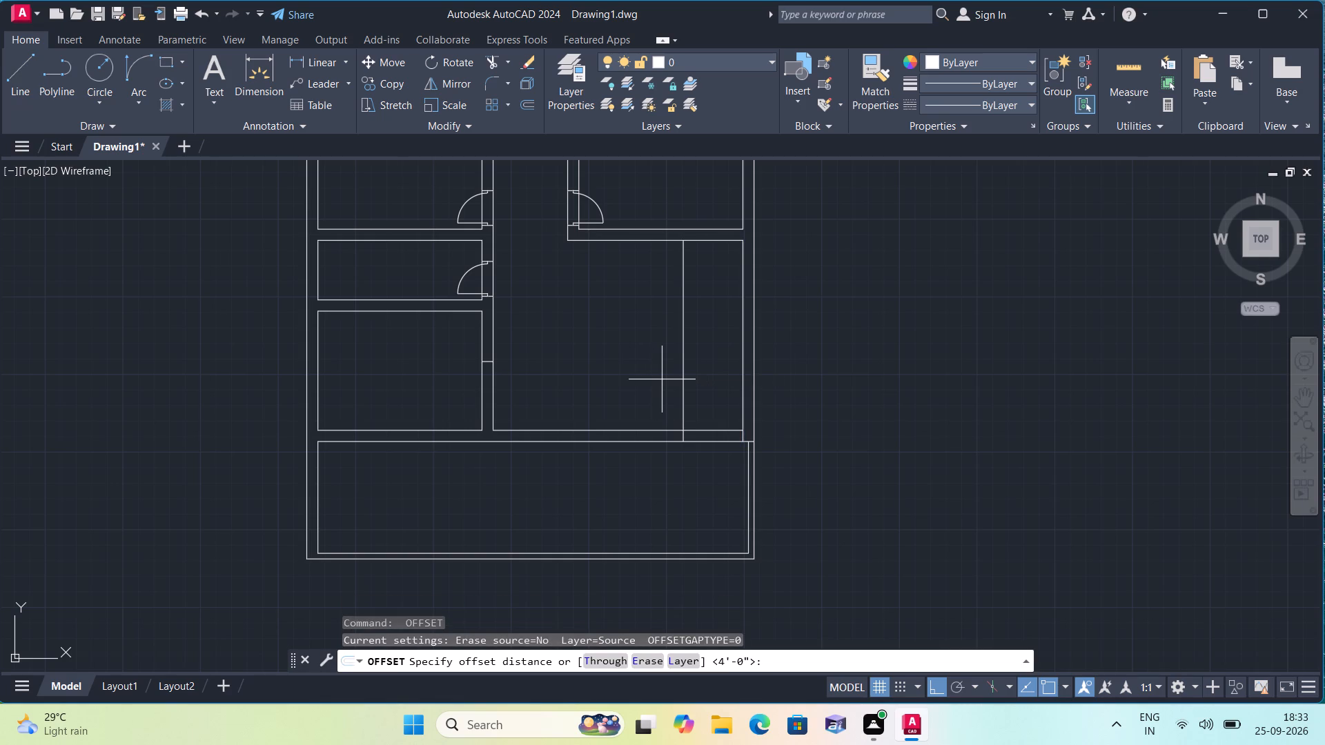
text(6')
key(space)
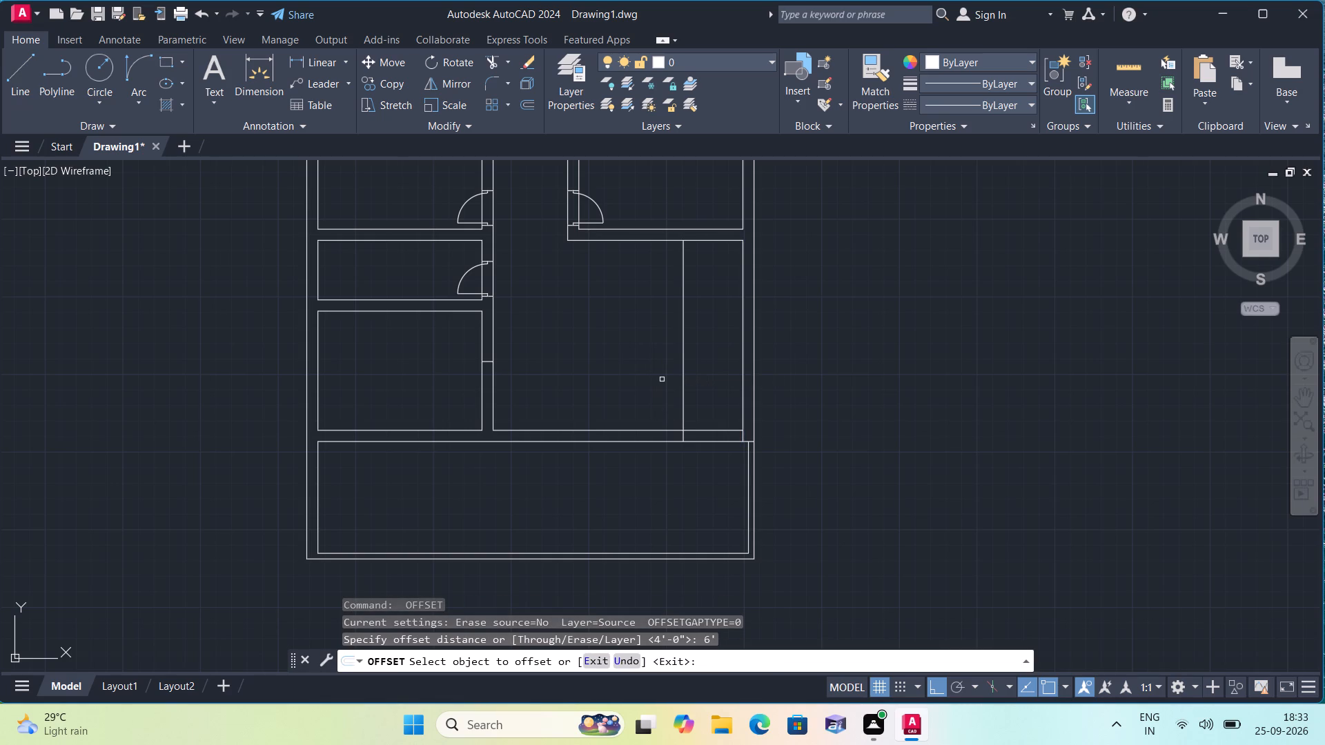
click(648, 430)
click(622, 346)
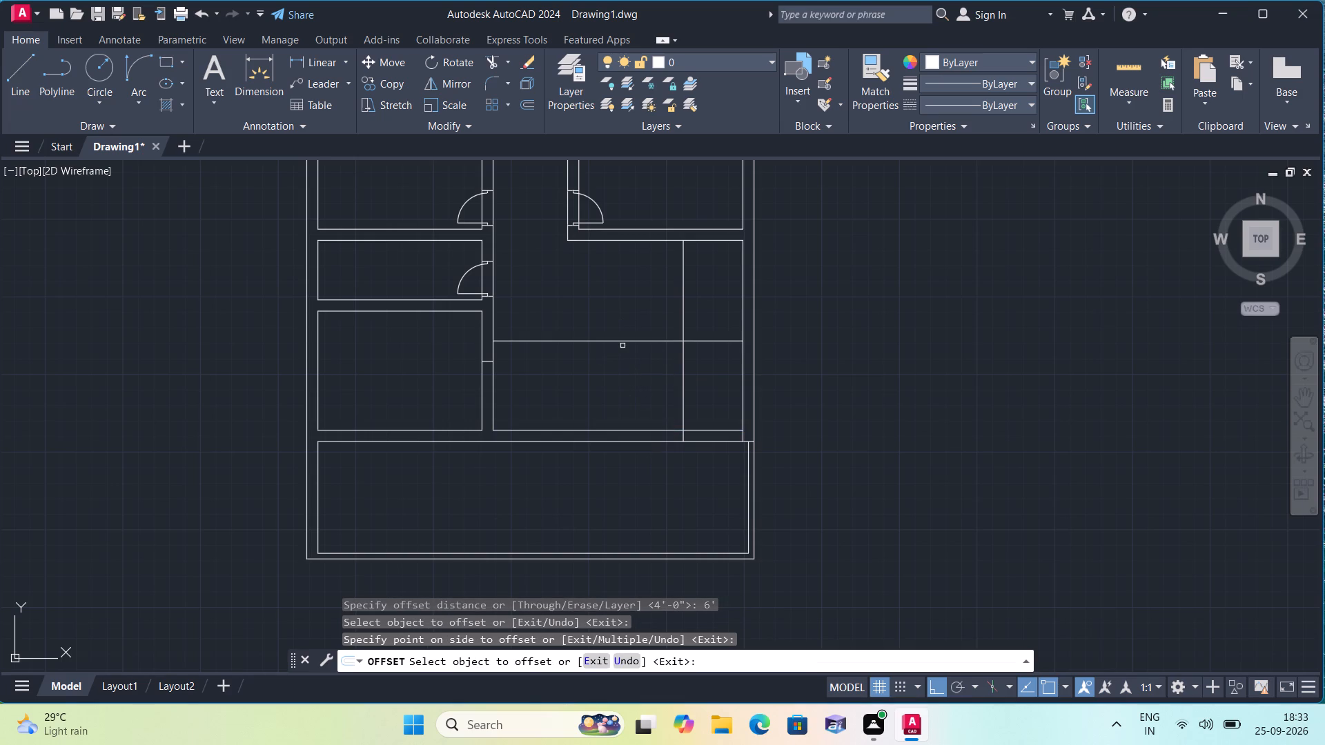
click(622, 346)
key(space)
Offset the new horizontal line 4.5" upward and the new vertical line 4.5" to the left to give both partitions thickness.
key(space)
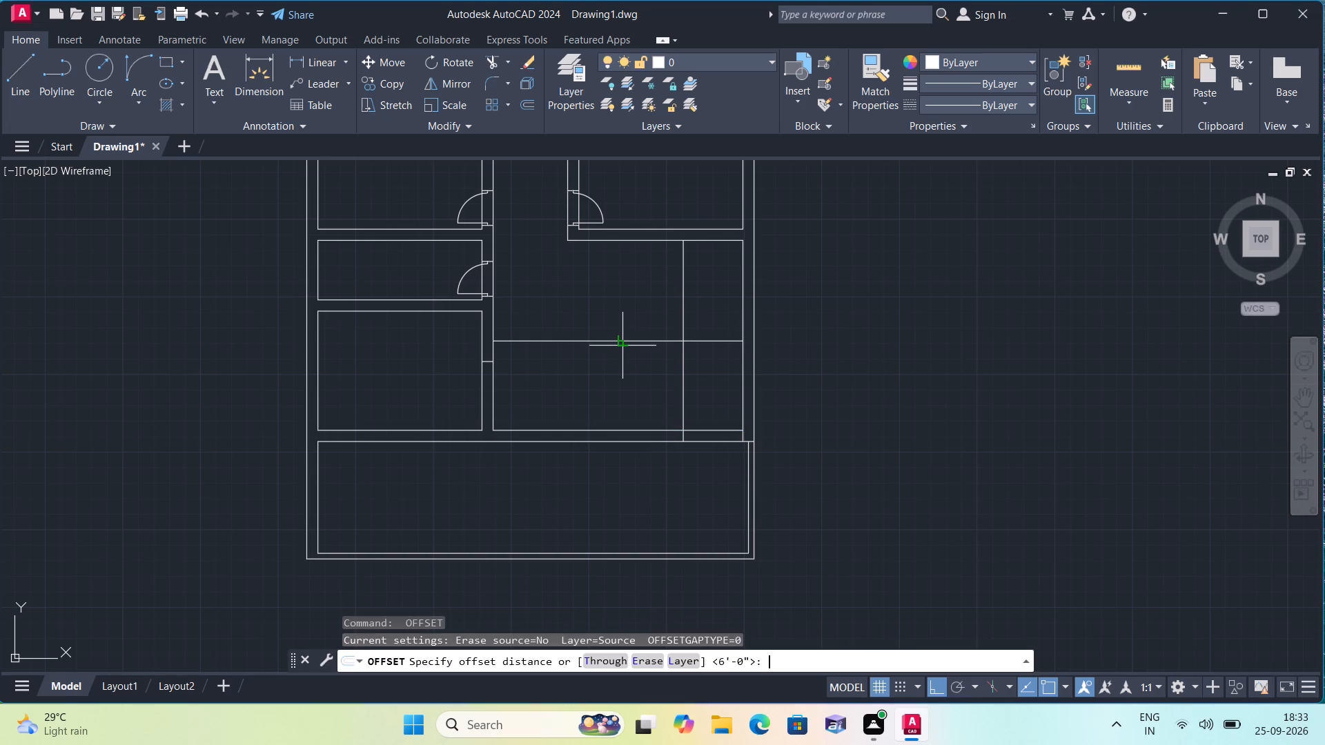
text(4.5")
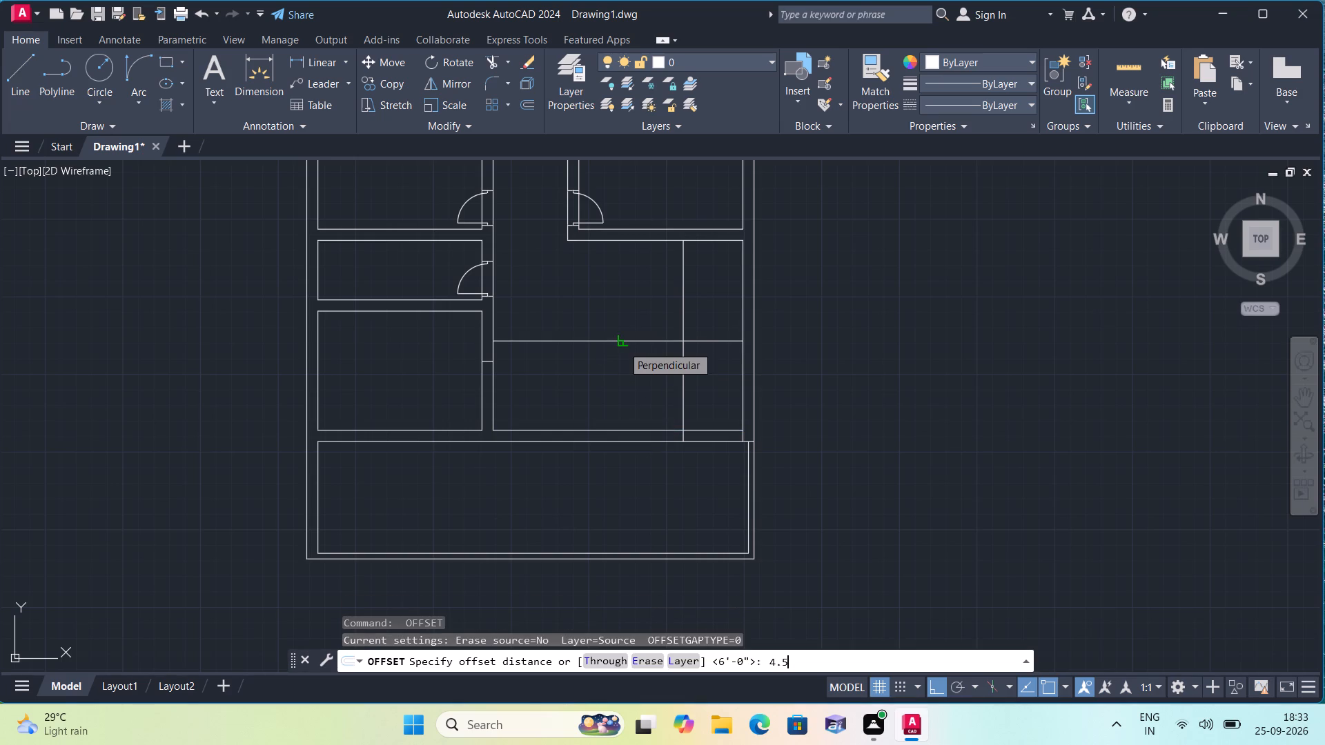
key(space)
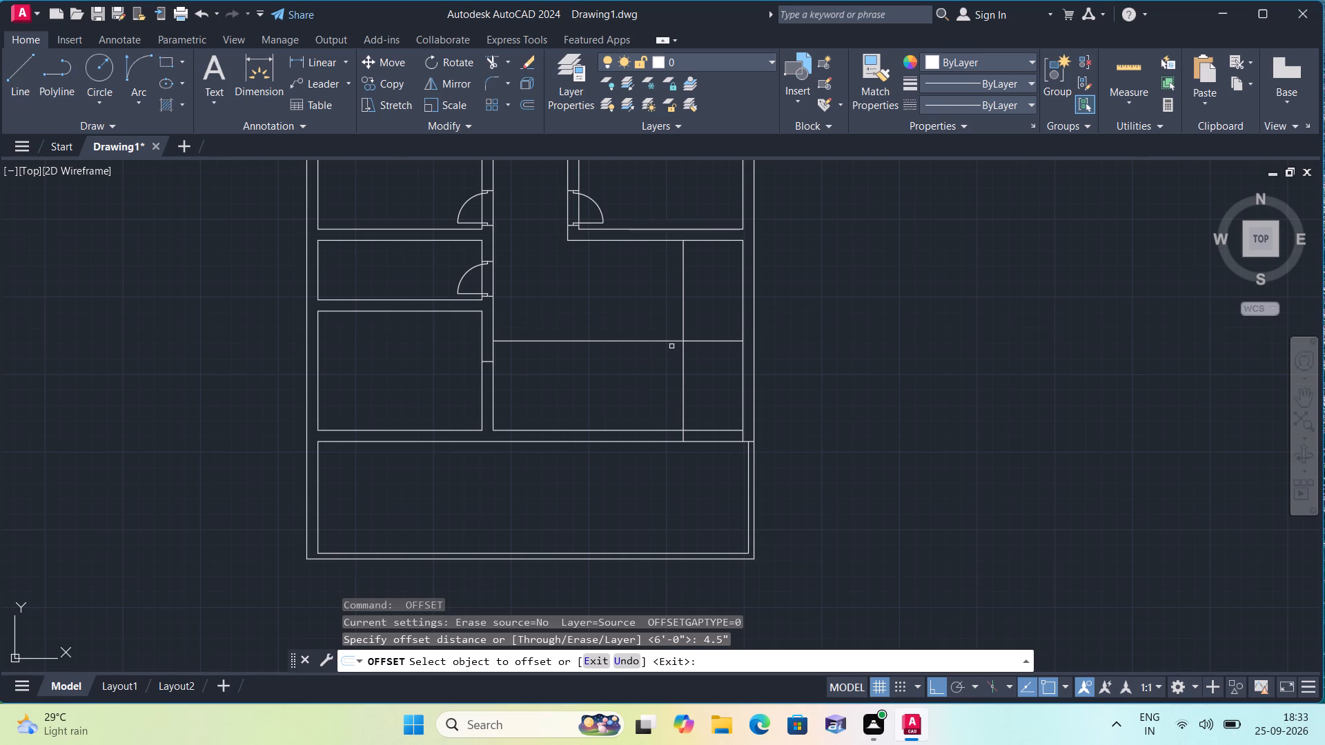
click(671, 339)
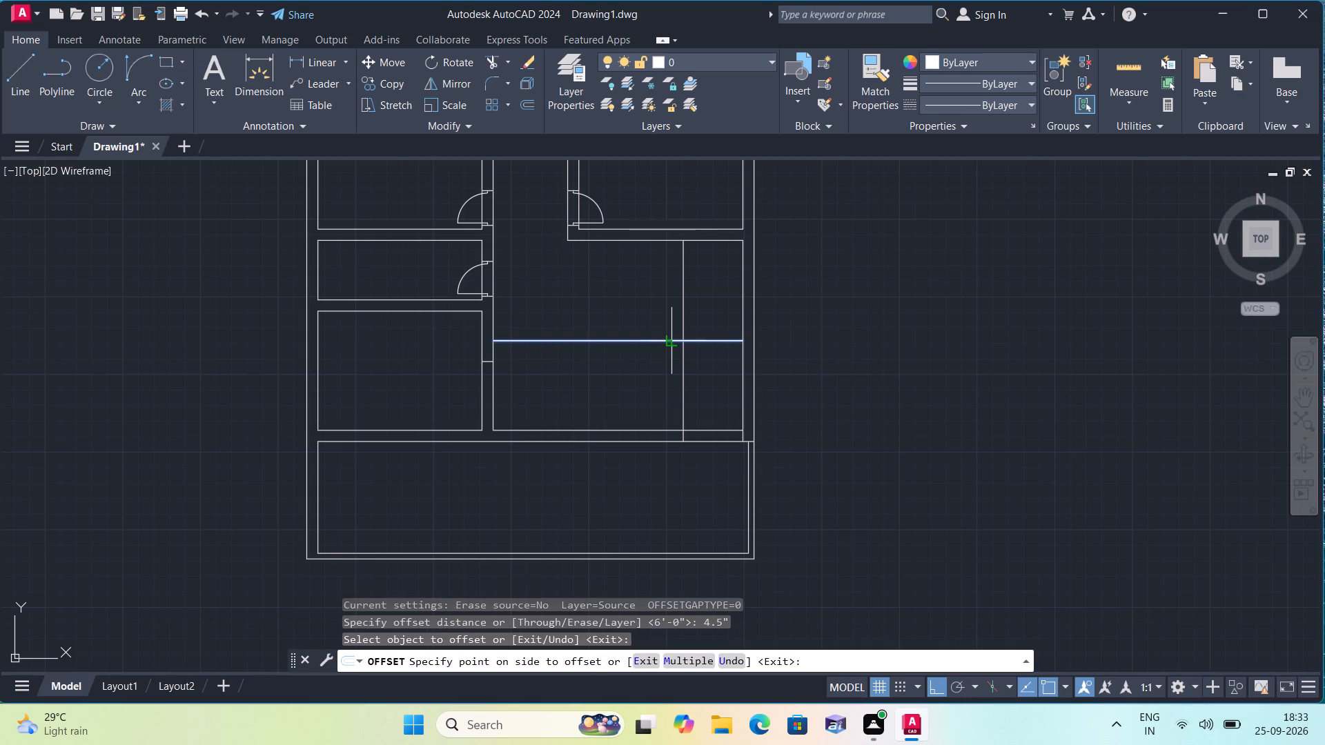
click(671, 322)
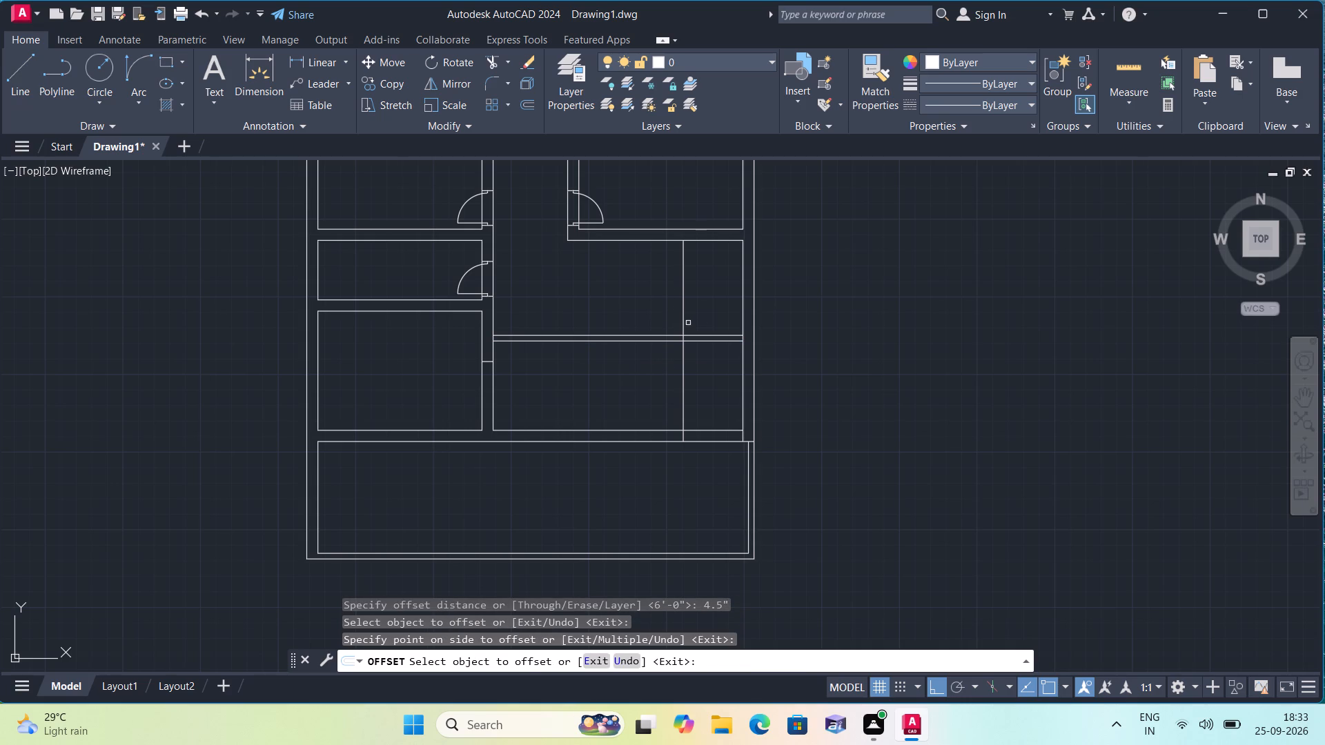
click(683, 319)
click(639, 320)
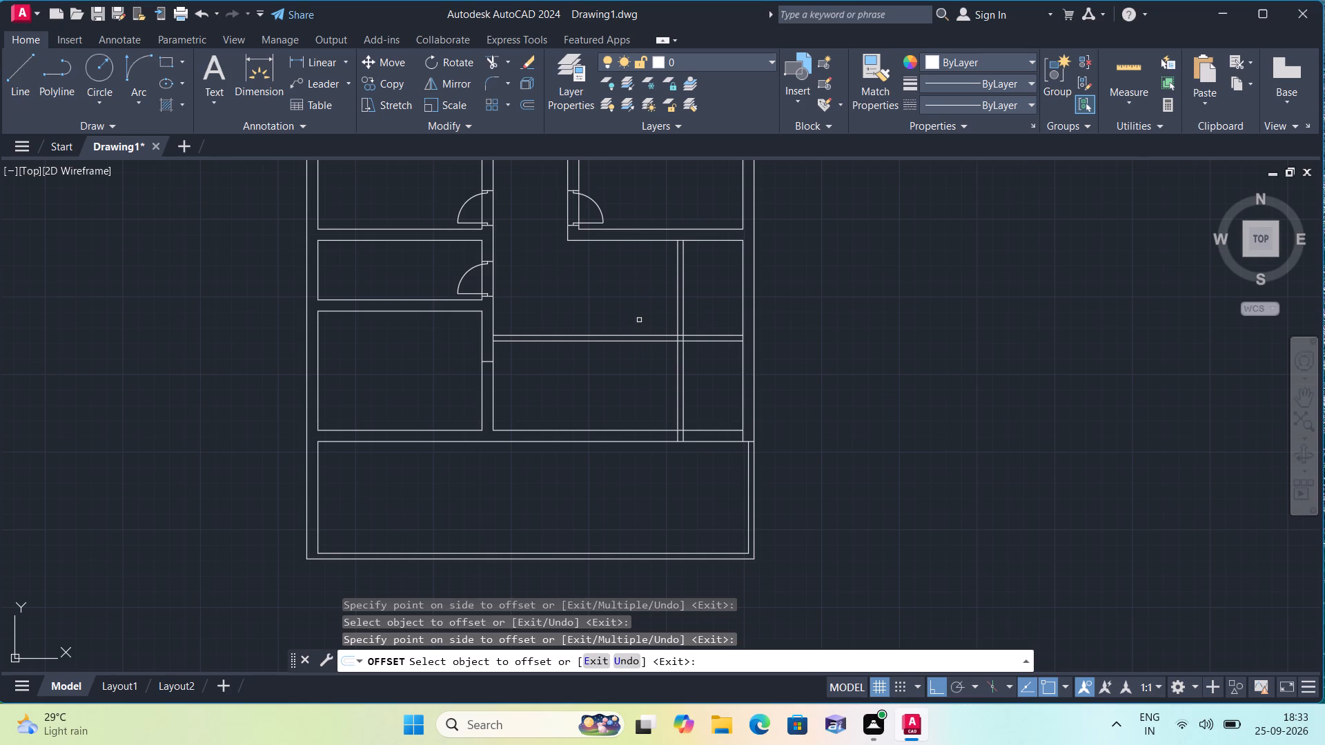
key(Escape)
Draw a line 3" left from the horizontal partition's lower right corner, continuing straight up across the partition as a door jamb.
text(l)
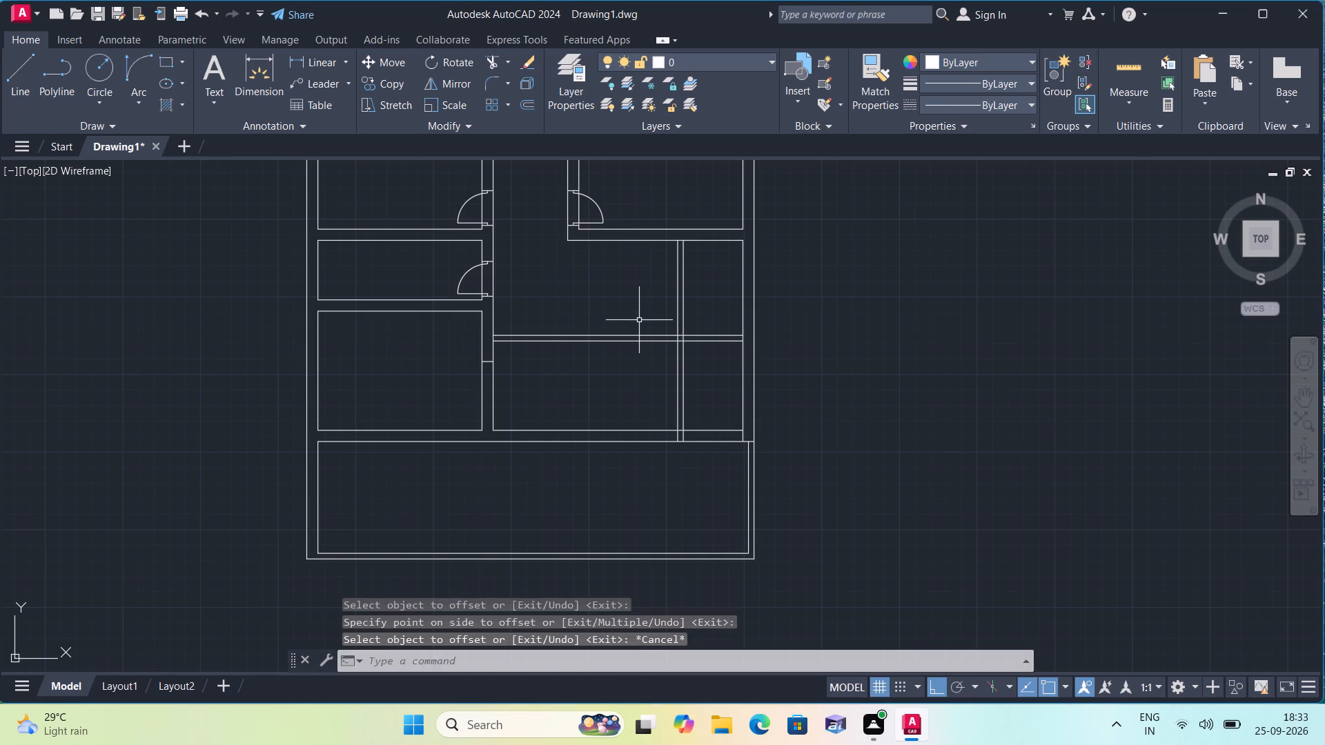
key(space)
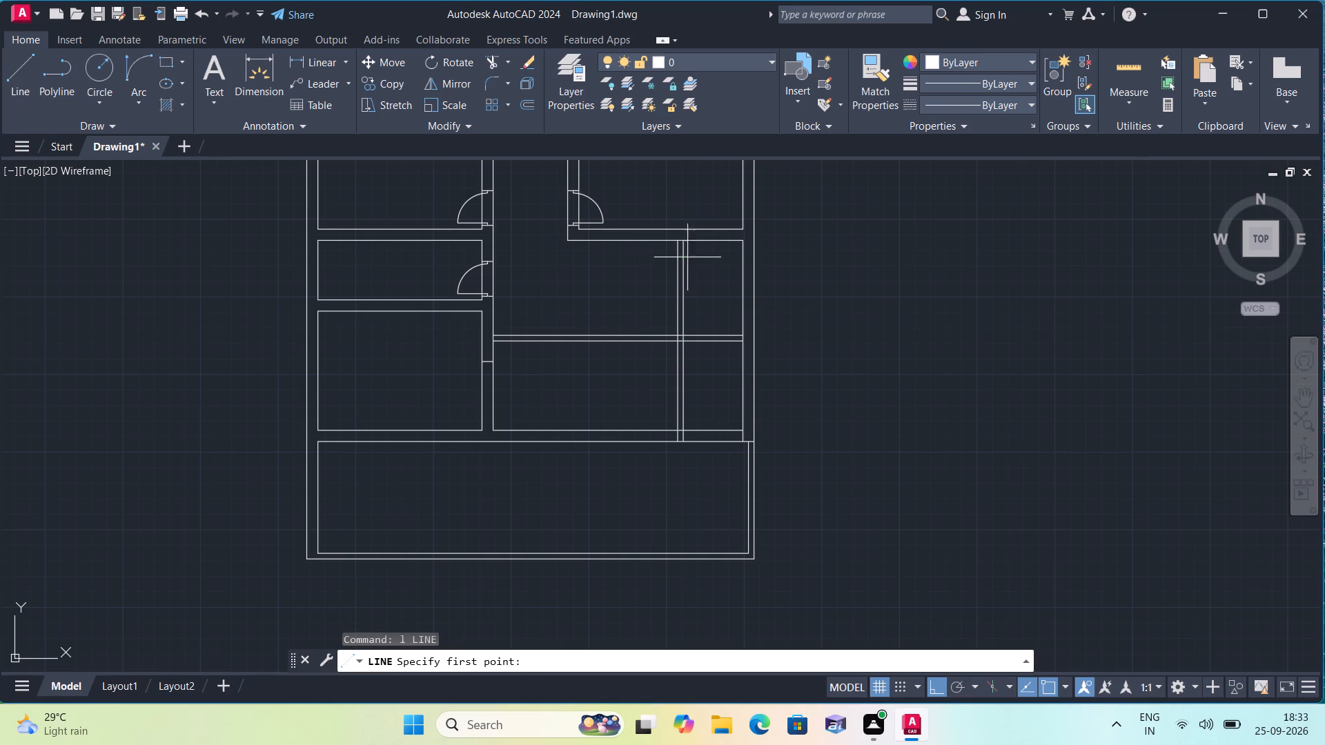
scroll(723, 341, up, 2)
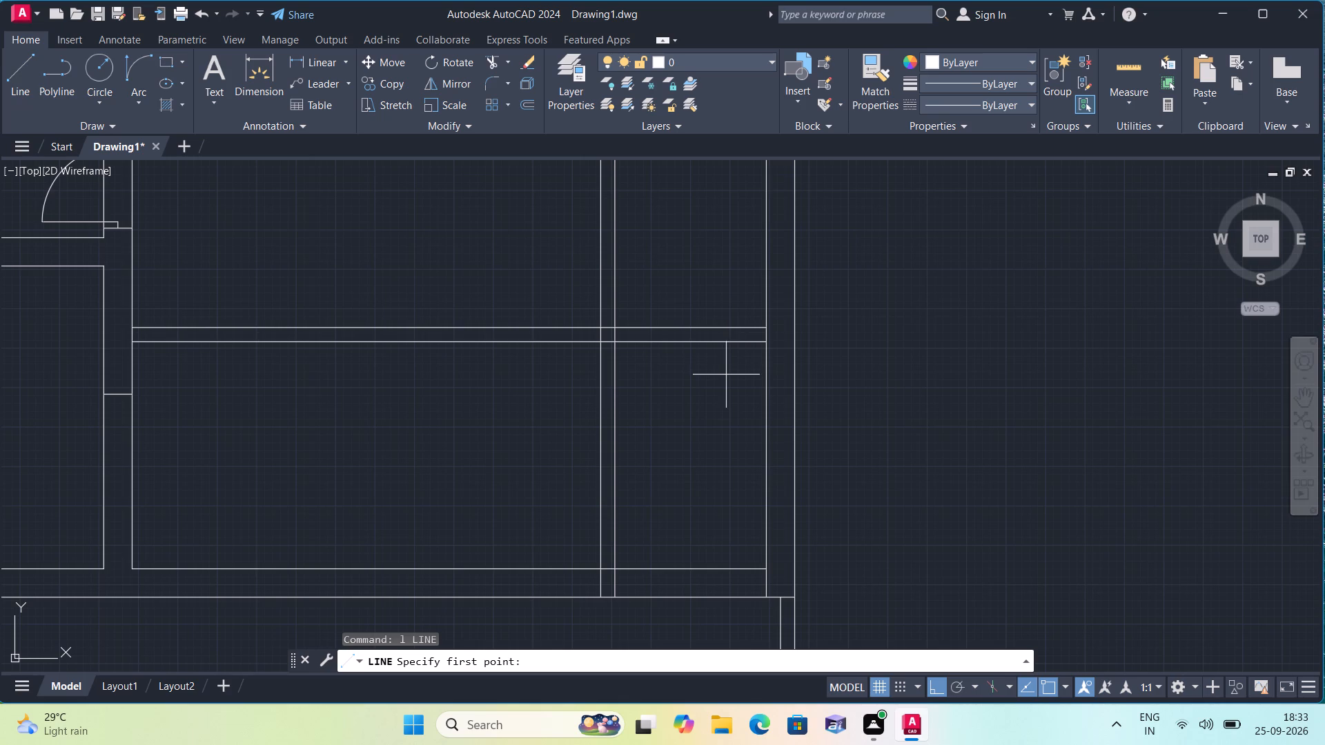
scroll(726, 377, up, 4)
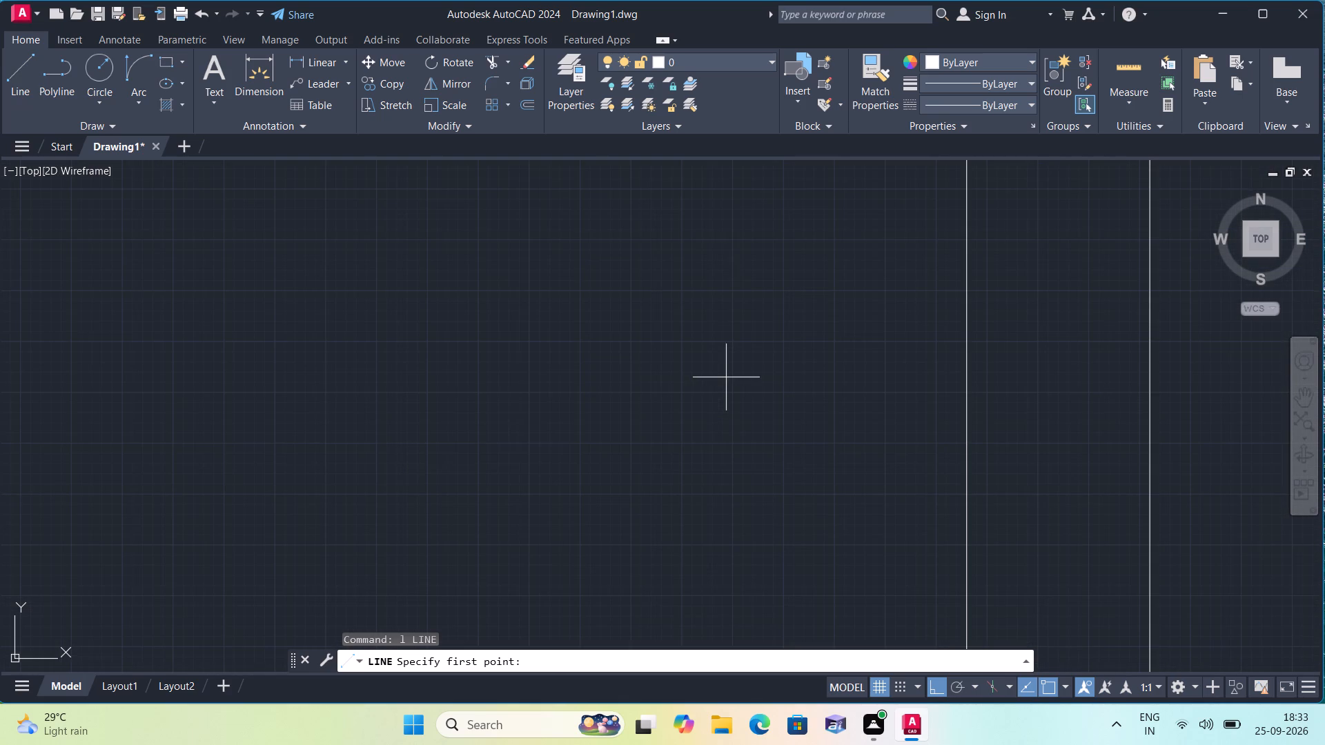
scroll(830, 380, up, 1)
scroll(828, 386, down, 4)
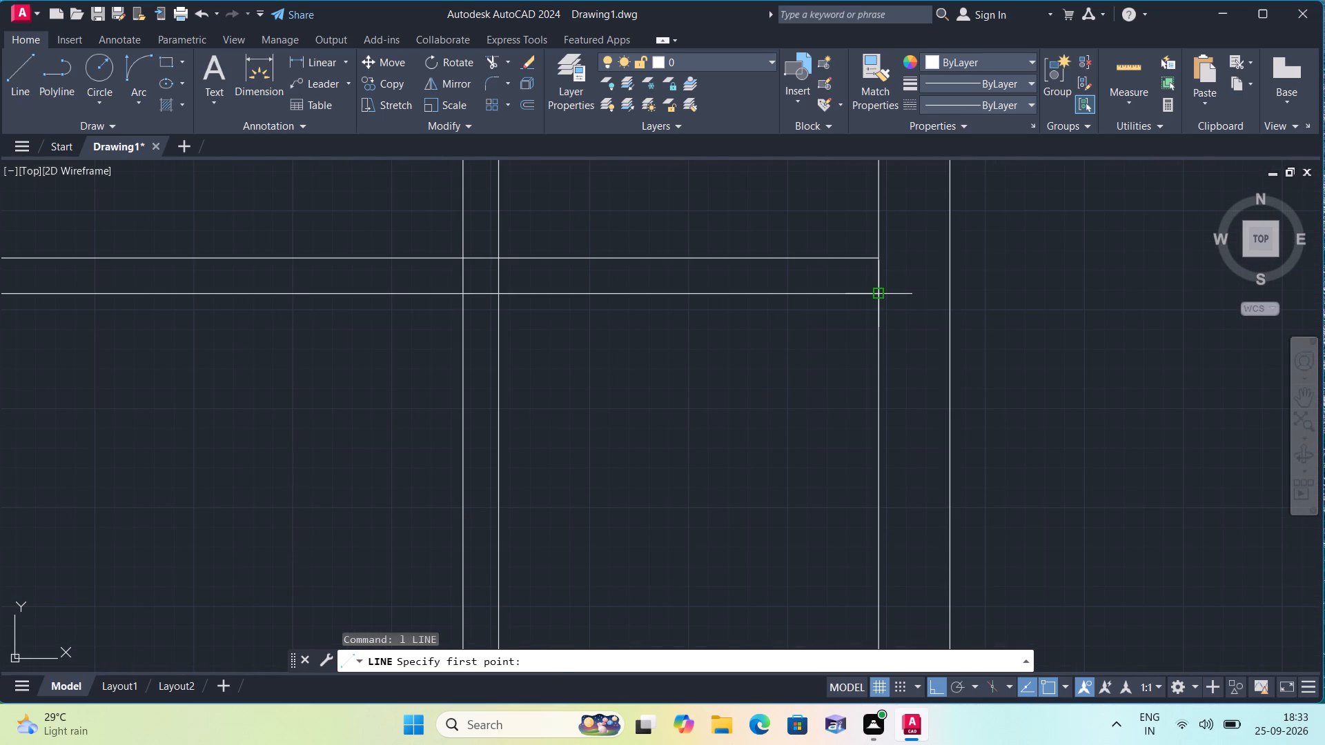
click(879, 294)
key(3)
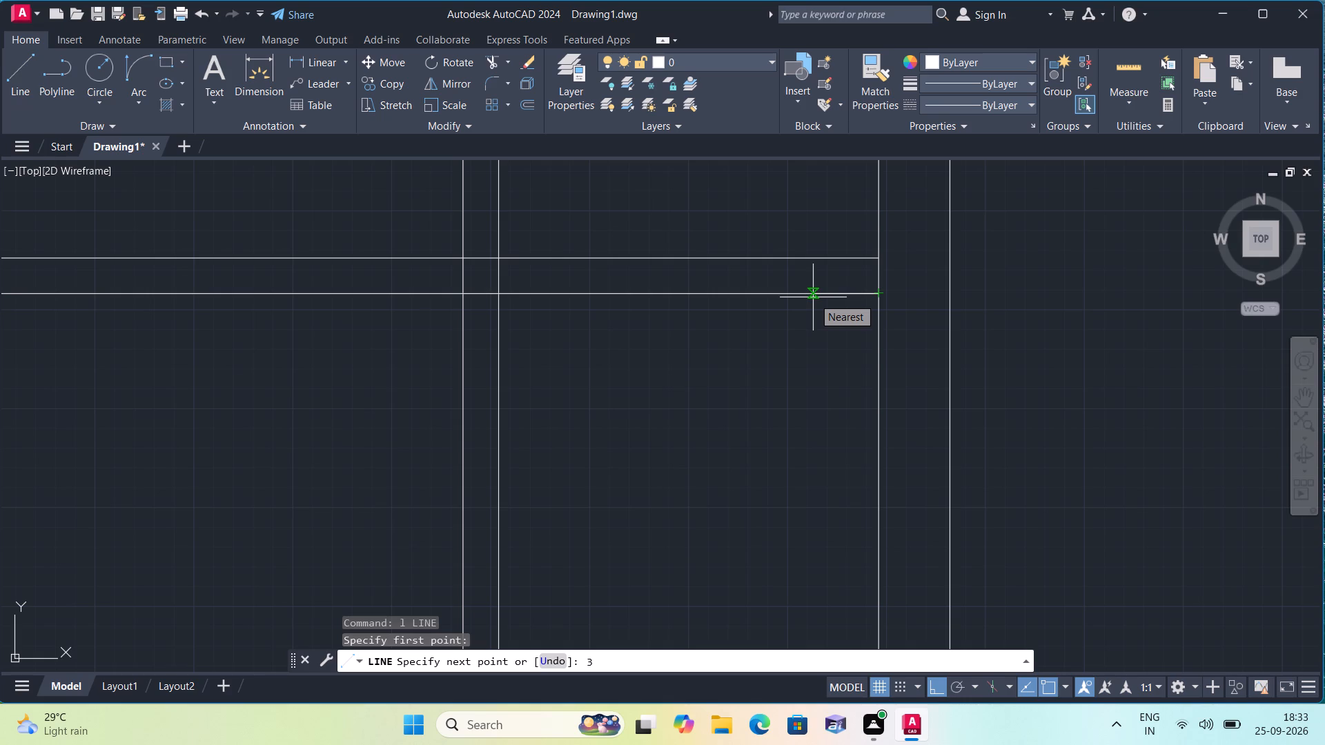
text(")
key(space)
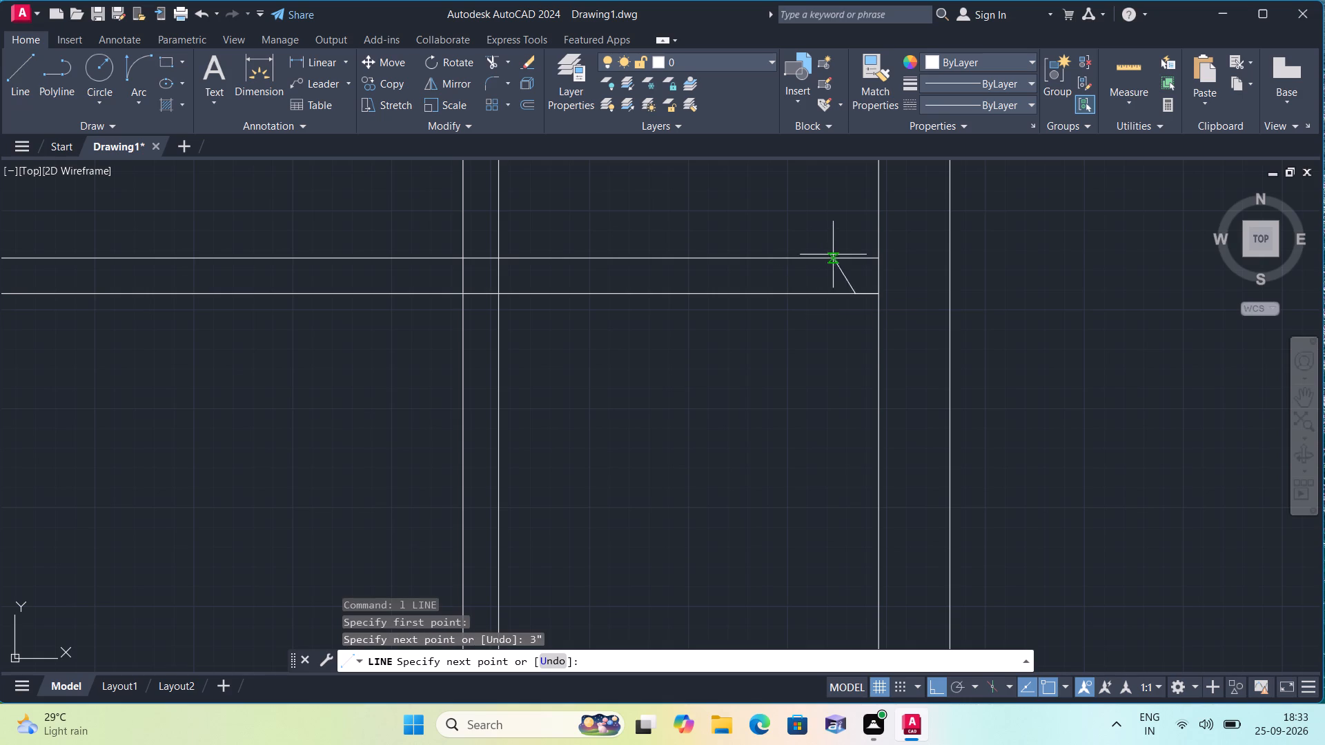
click(859, 257)
key(space)
Draw consecutive 2", 2' and 2" line segments leftward from the jamb's midpoint along the middle of the partition.
key(space)
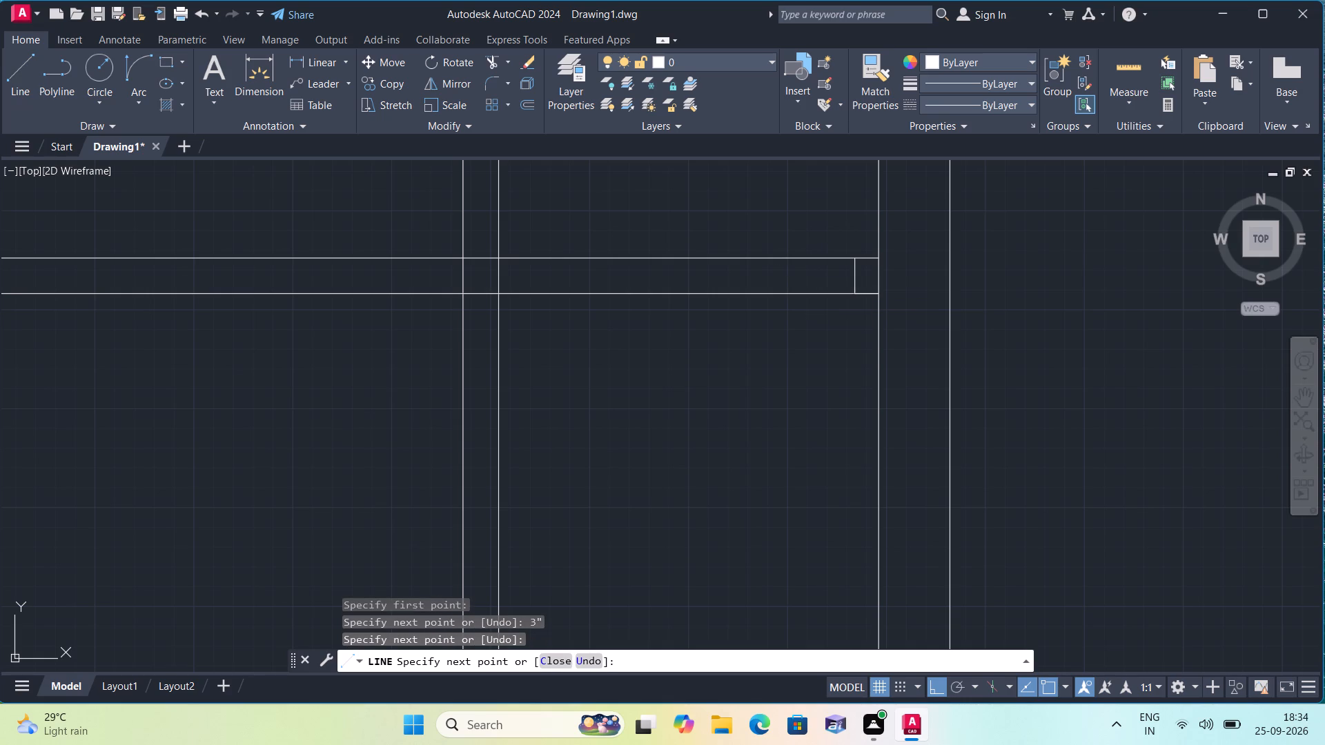
scroll(861, 264, up, 1)
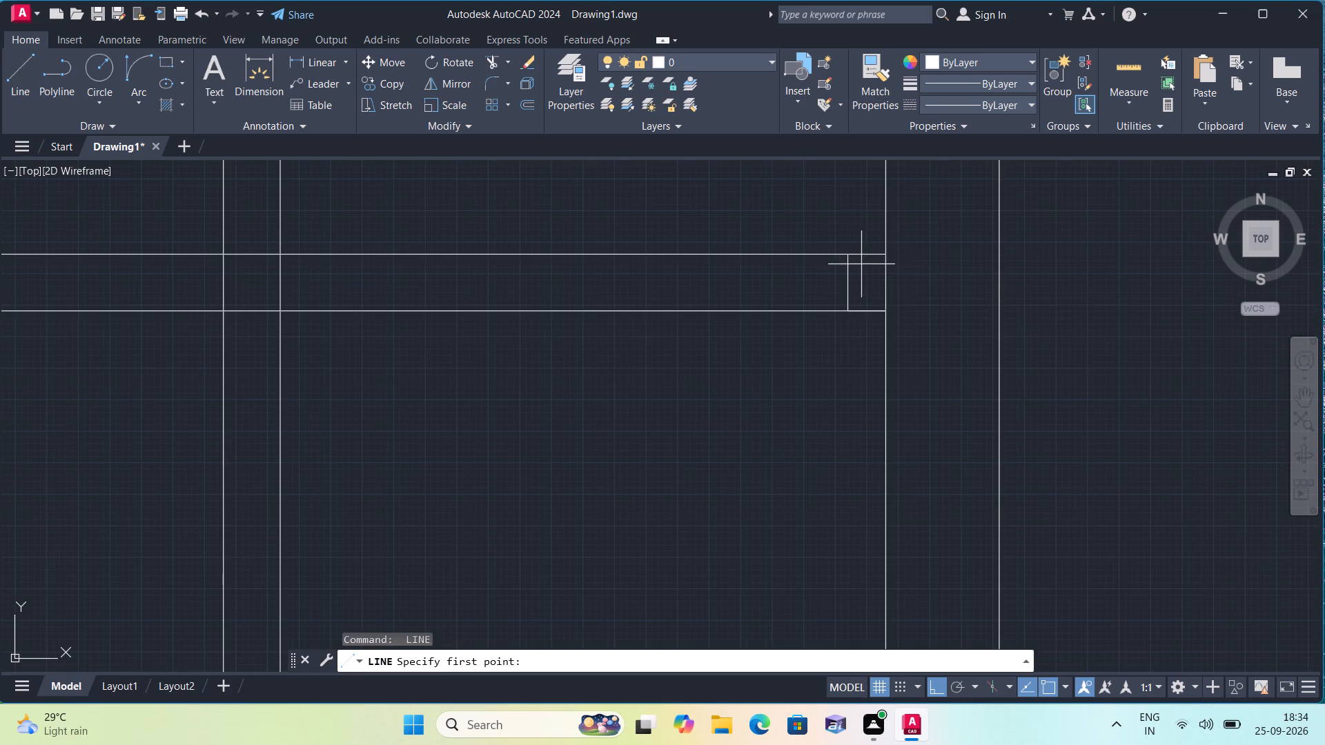
click(849, 281)
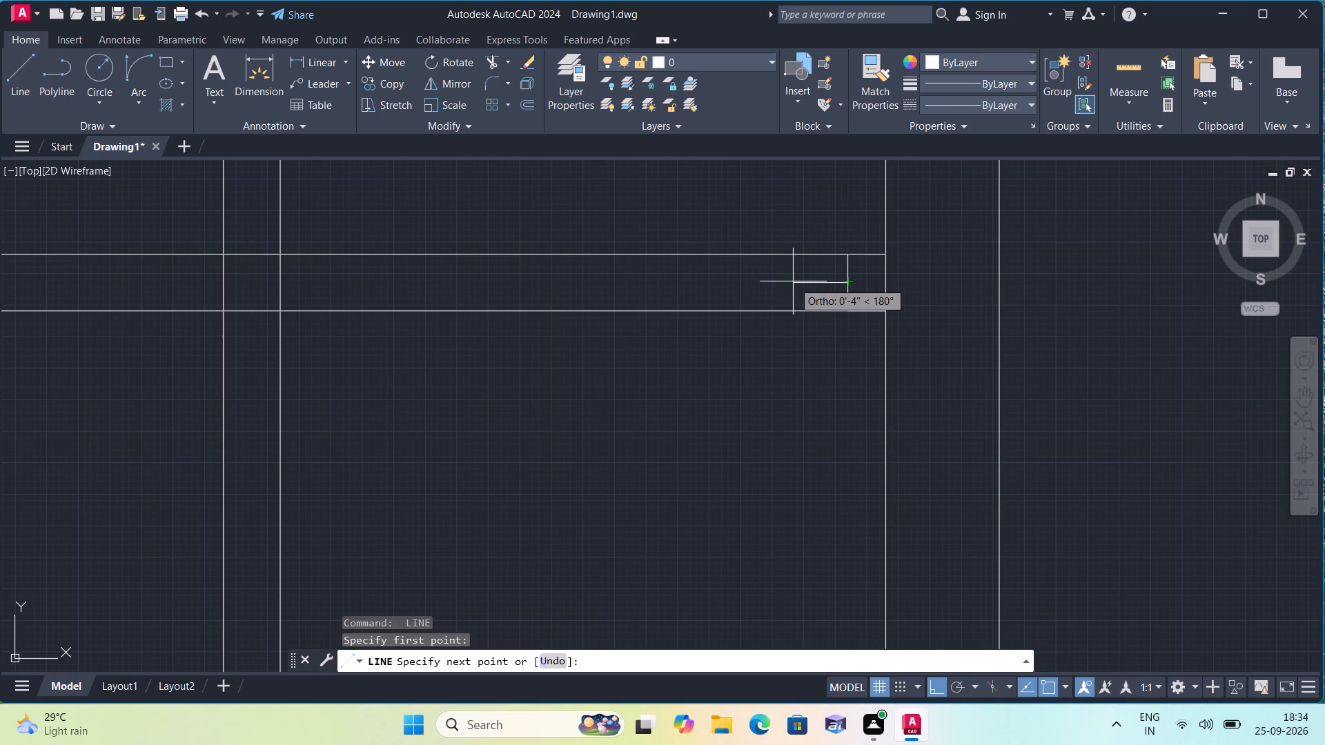
text(2")
key(space)
text(2')
key(space)
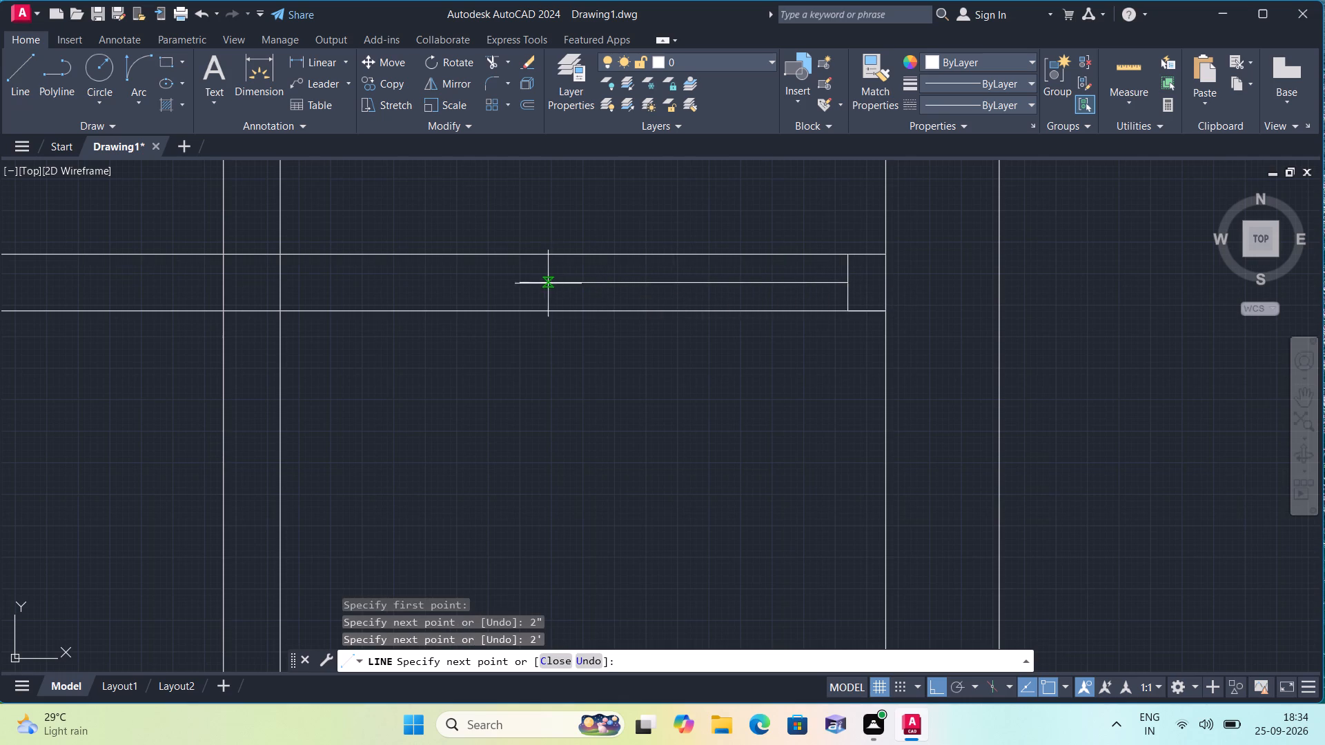
key(2)
key(shift+quotedbl)
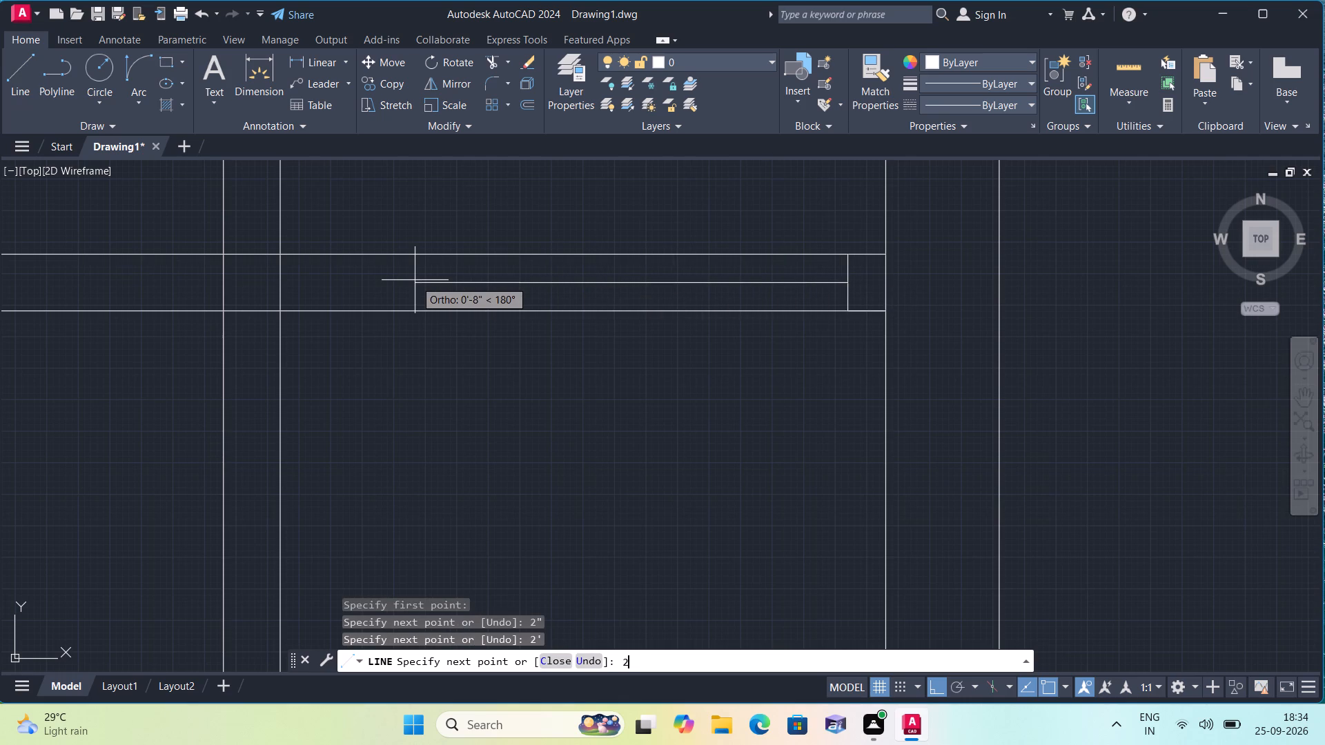
key(space)
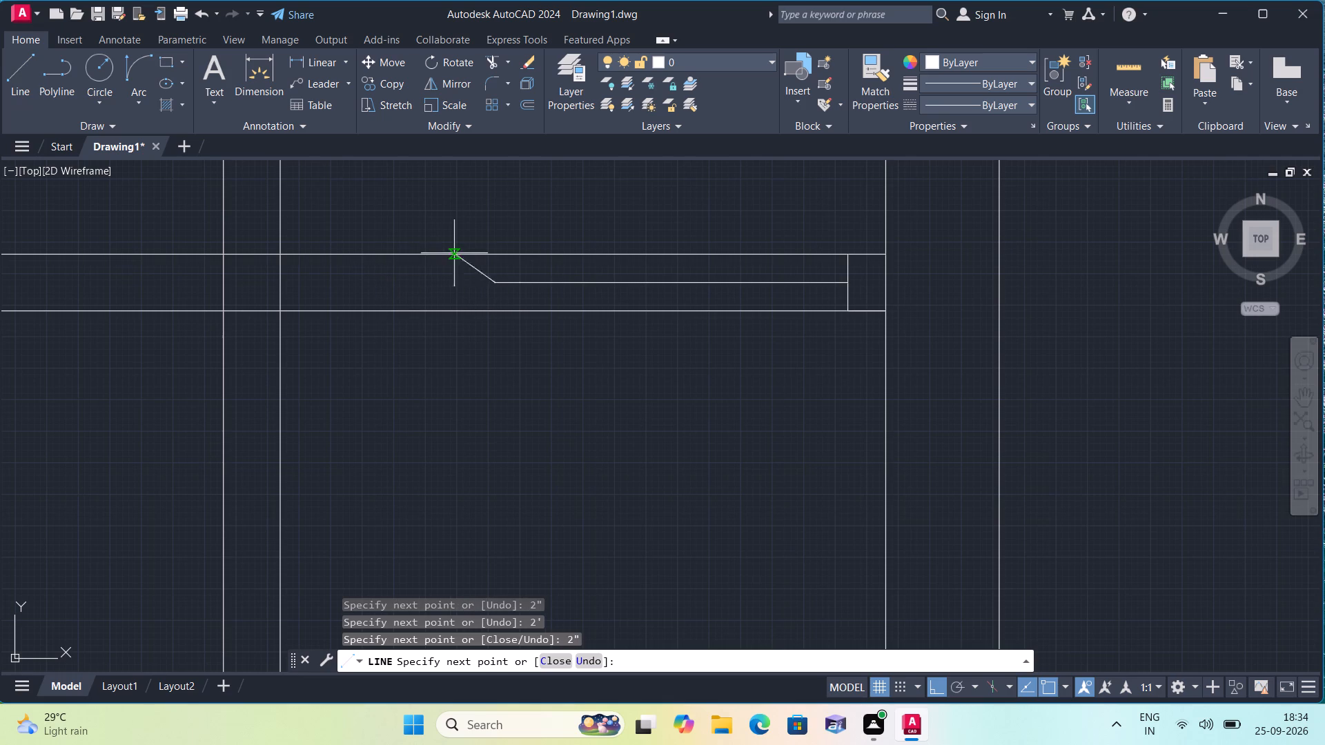
Draw the opposite door jamb with lines from the second 2" segment's end to the partition's upper and lower faces.
click(494, 253)
key(space)
key(space)
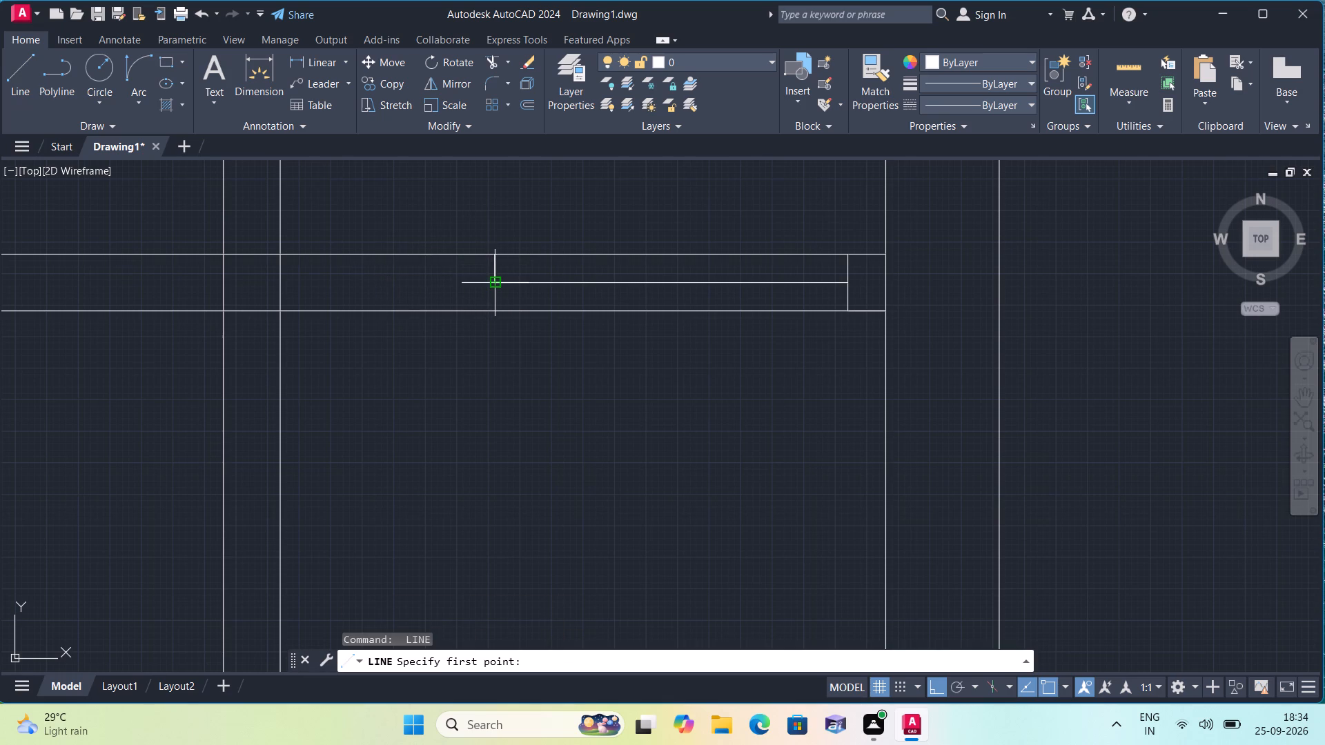
click(492, 286)
click(494, 311)
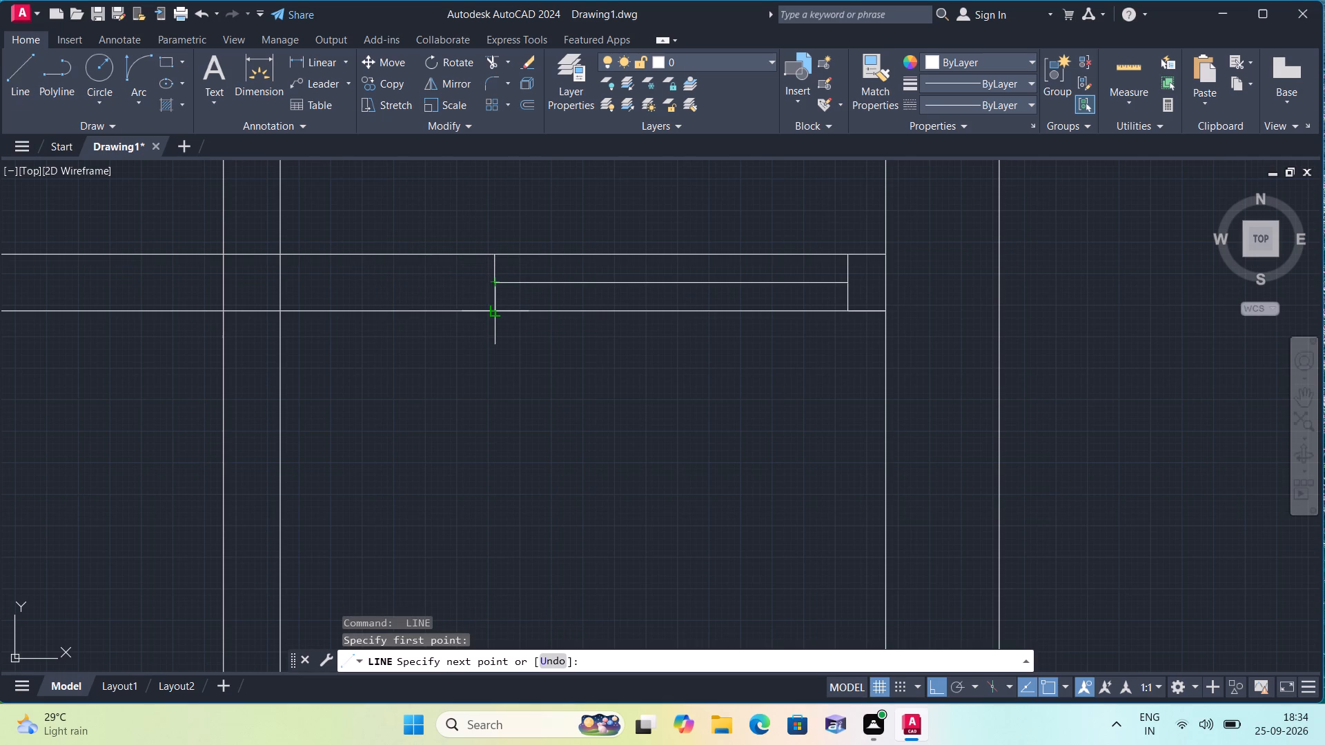
Erase the 2' middle segment between the door jambs and the 3" construction line at the partition's lower right corner.
key(space)
click(527, 281)
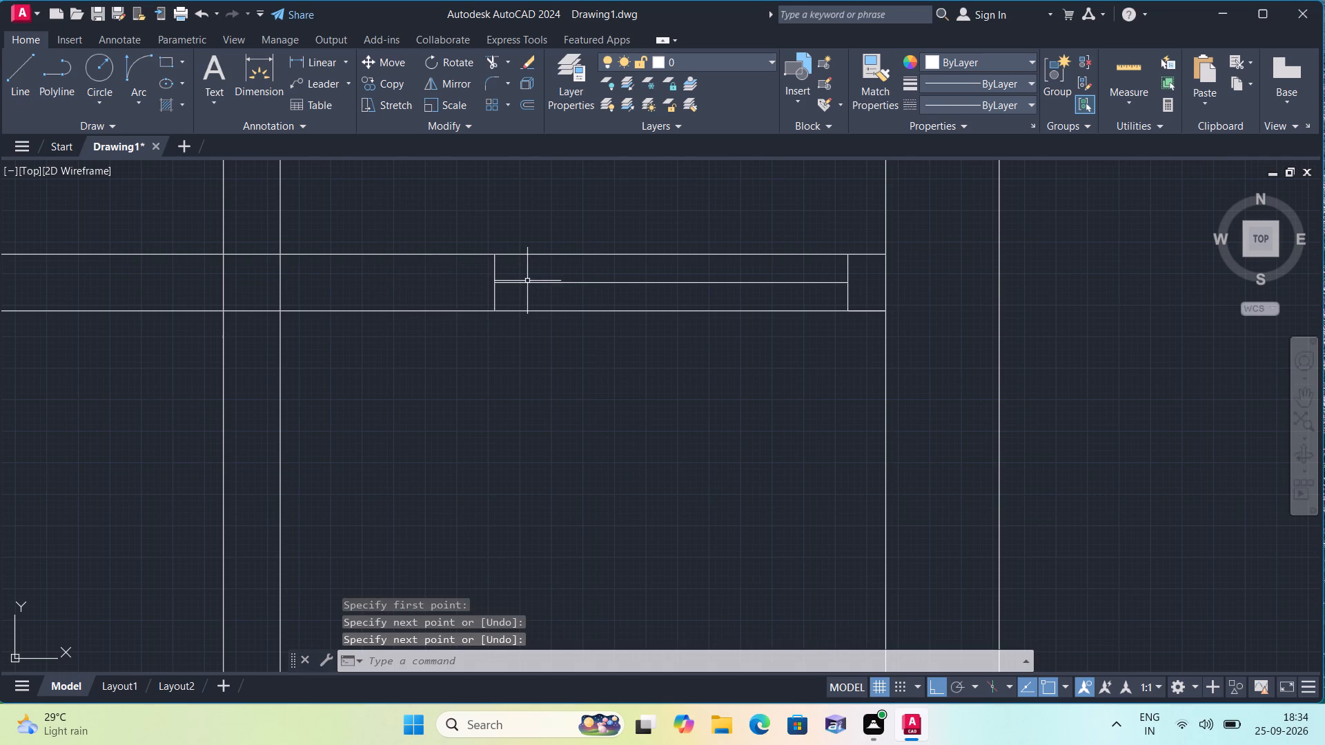
click(866, 312)
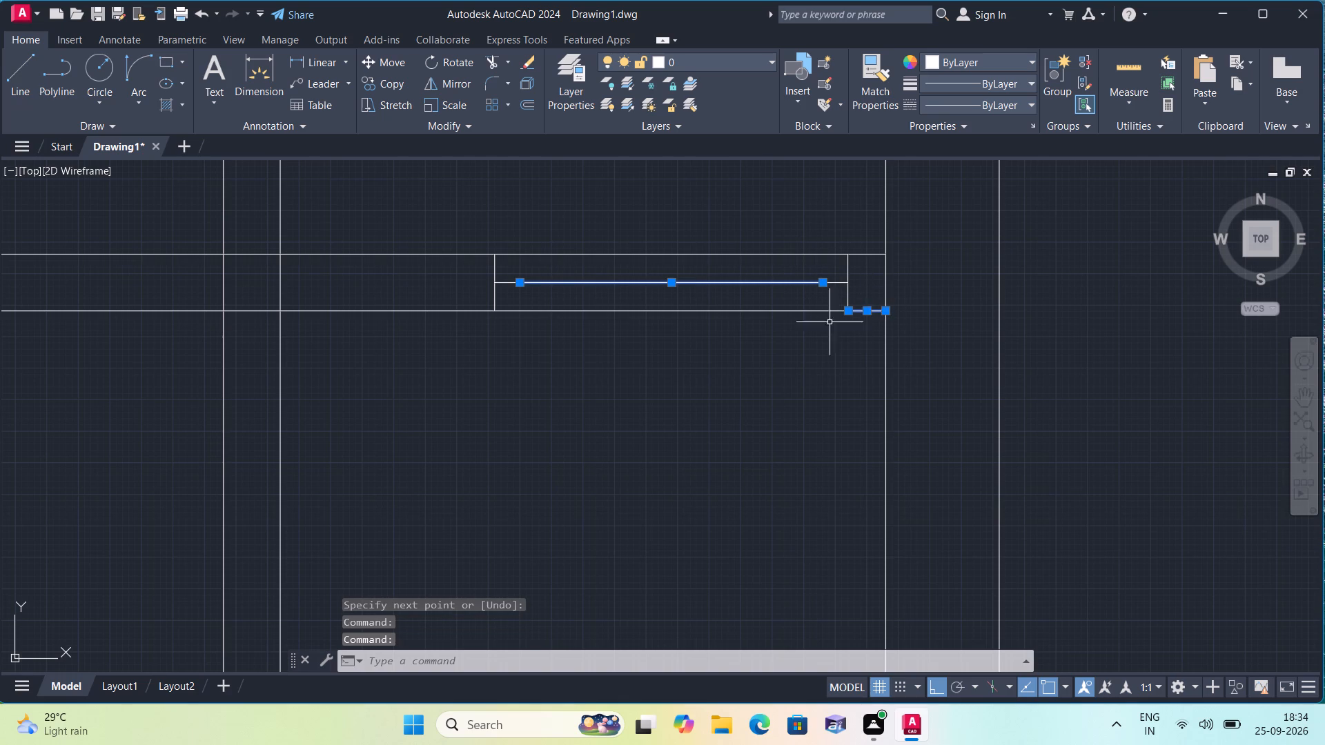
key(Delete)
Draw a 2' door leaf line straight down from the inner end of the right jamb's 2" stub.
key(l)
key(space)
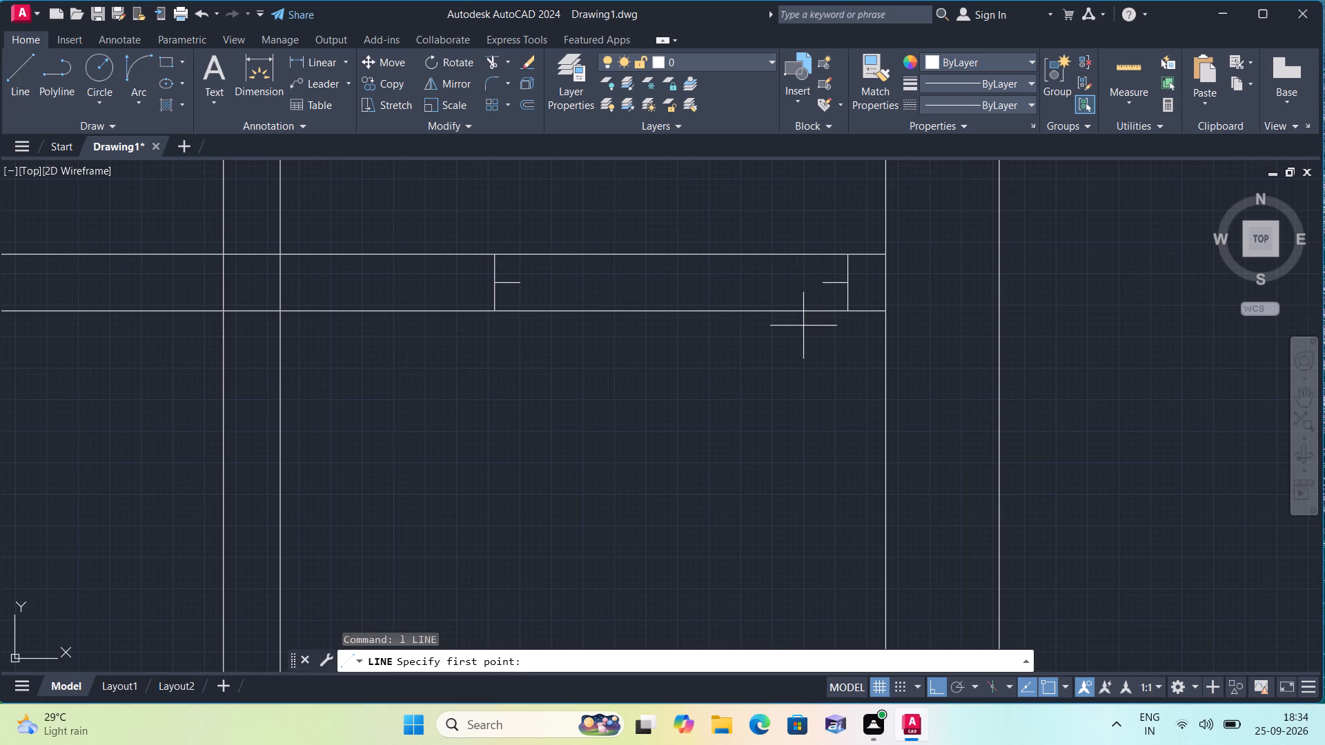
click(823, 285)
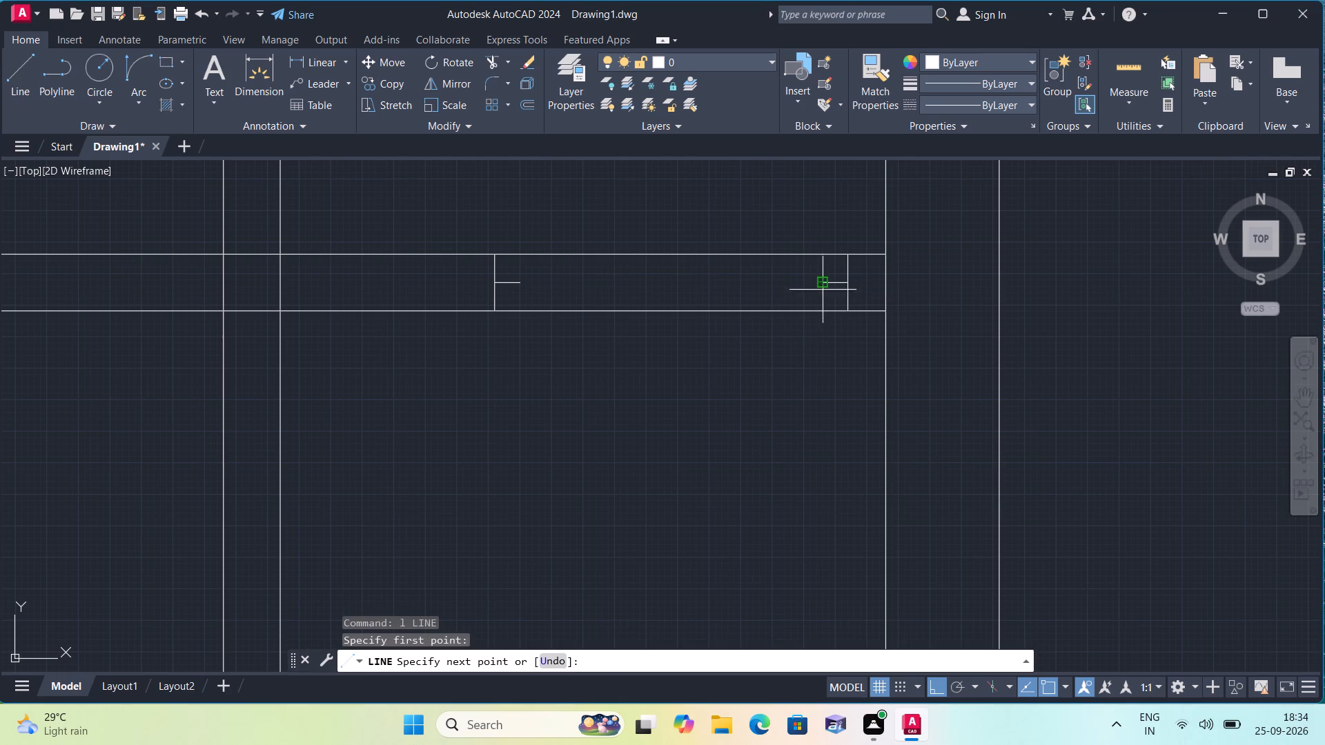
text(2')
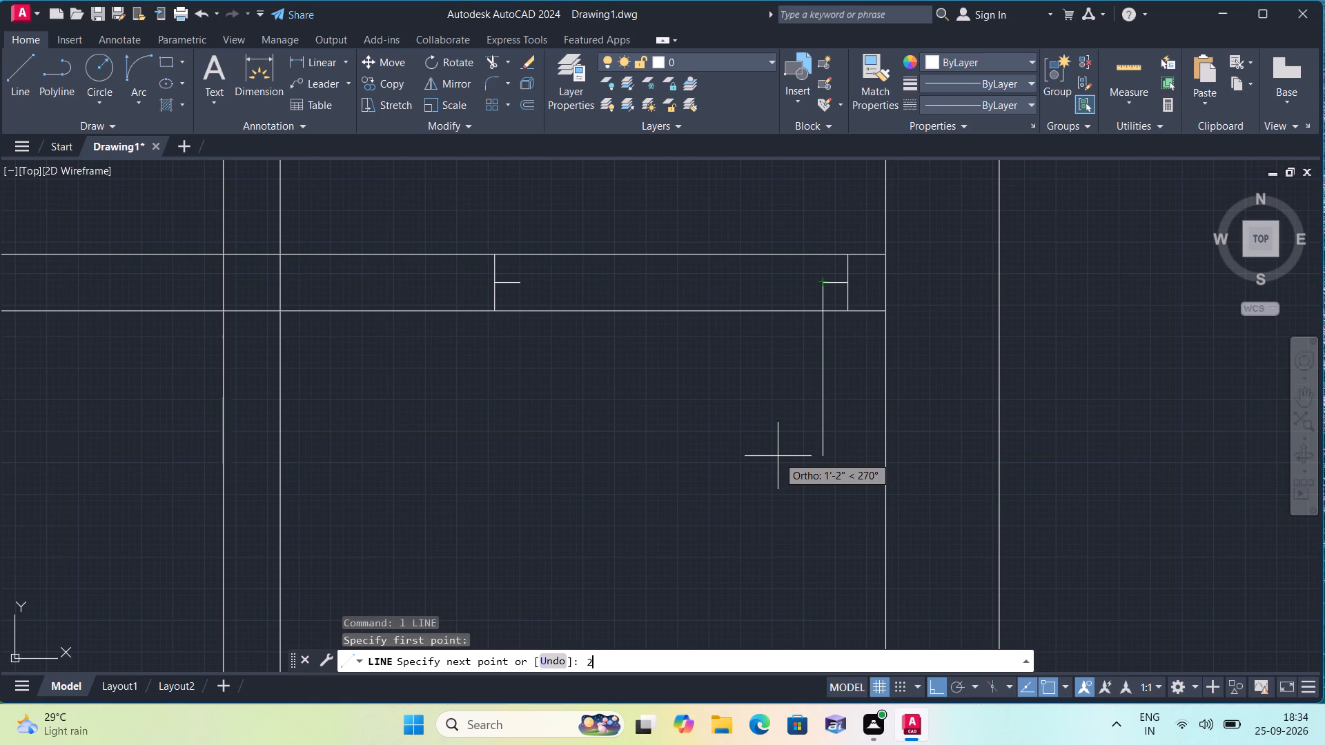
key(space)
key(Escape)
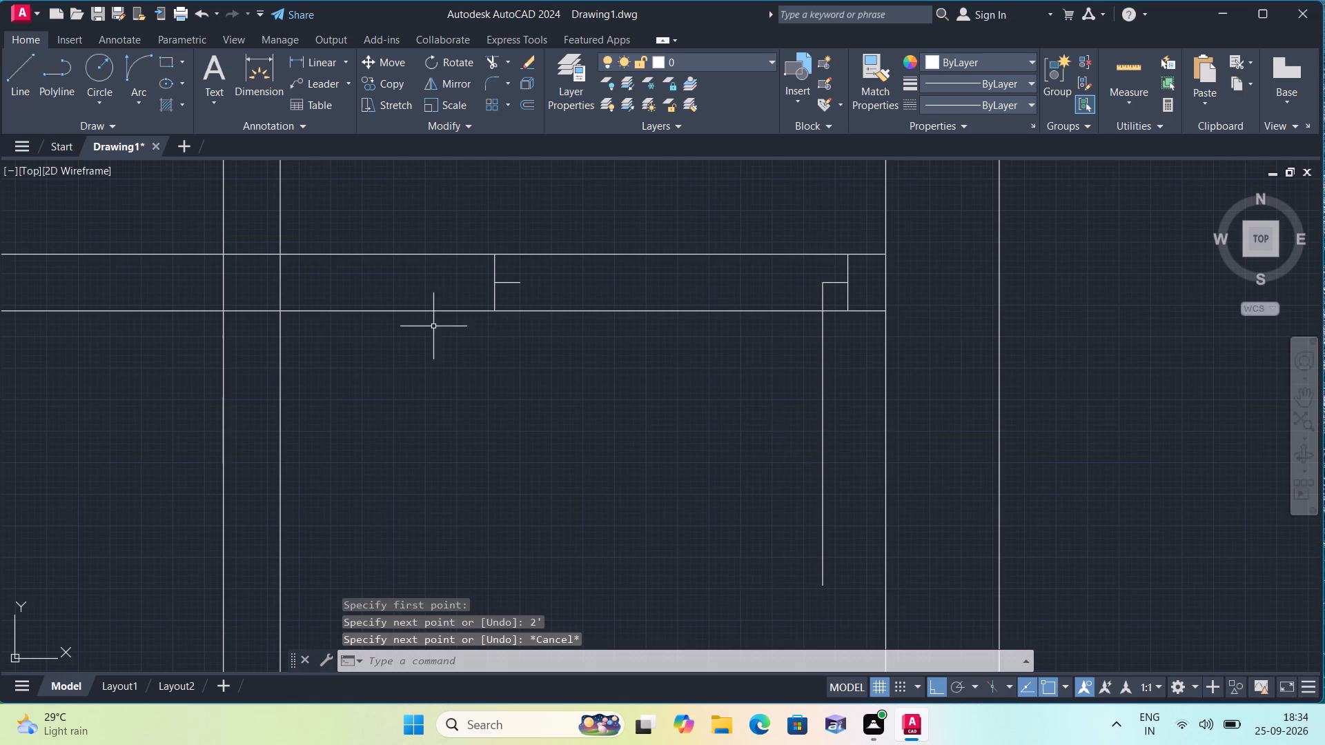
Draw a Start, End, Direction swing arc from the door leaf's lower end to the left jamb stub's inner end.
click(137, 106)
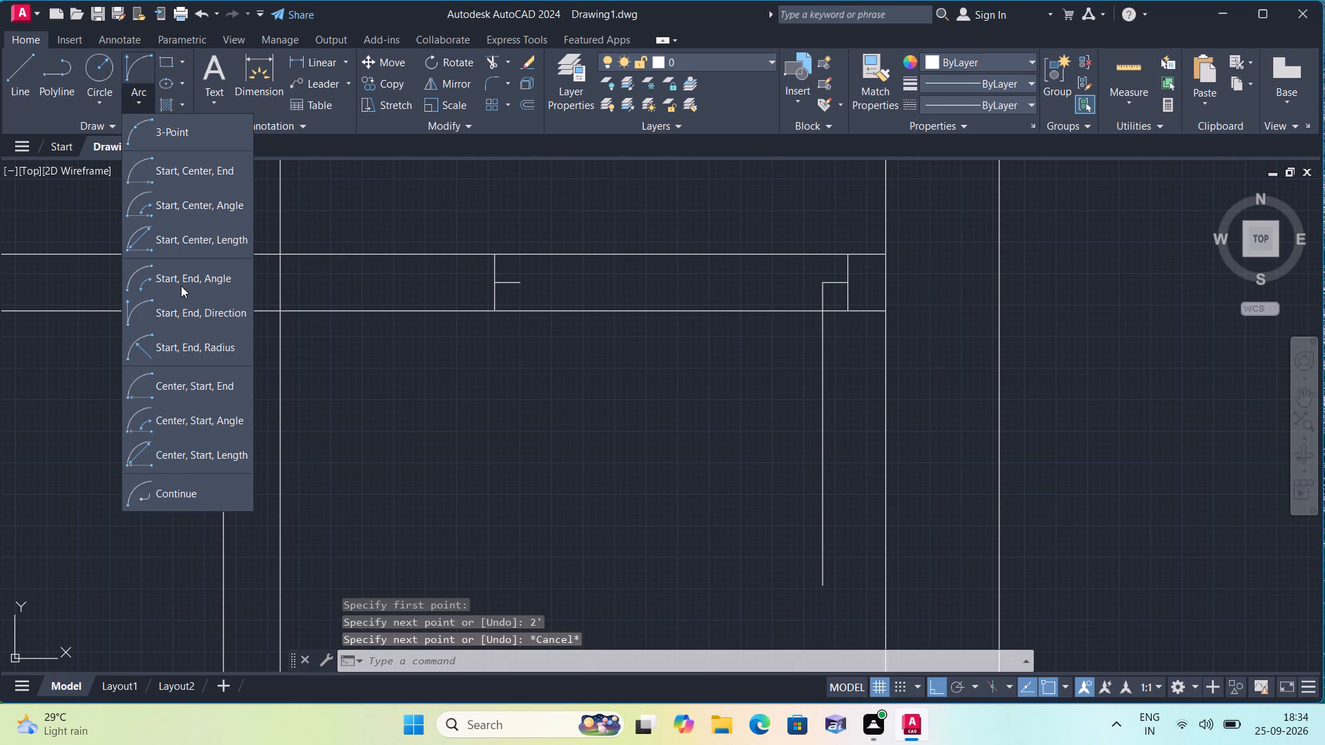
click(178, 312)
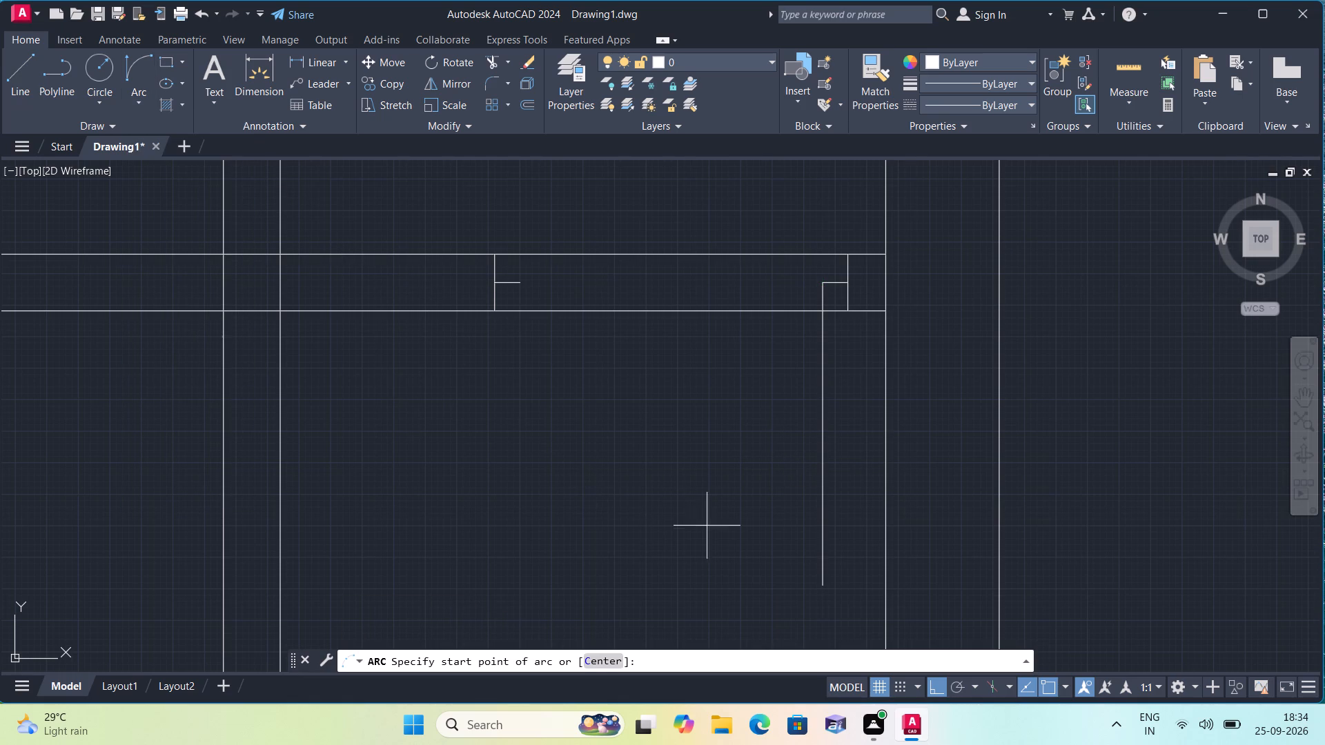
click(823, 588)
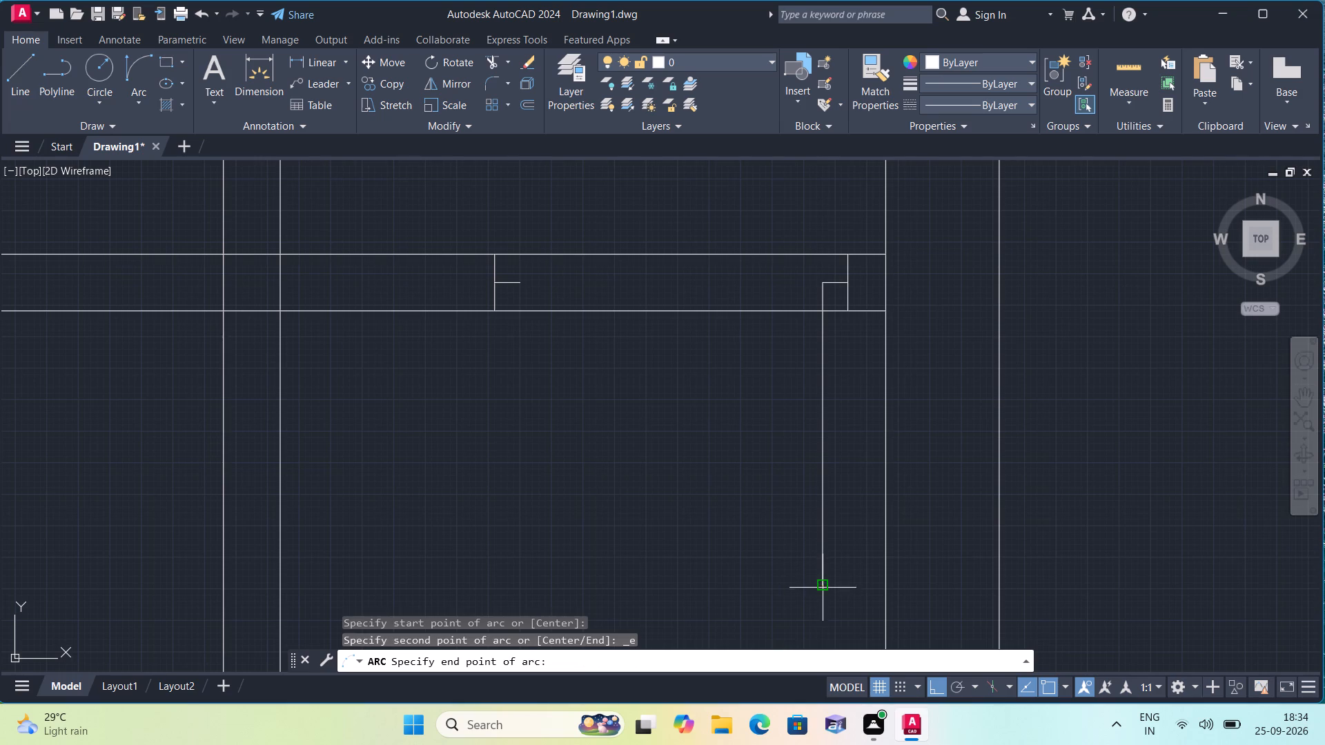
click(524, 279)
drag(484, 385, 484, 394)
Trim the swing-side wall line between the jambs of the upper middle room's door, including the short pieces beside the stubs.
scroll(460, 424, down, 1)
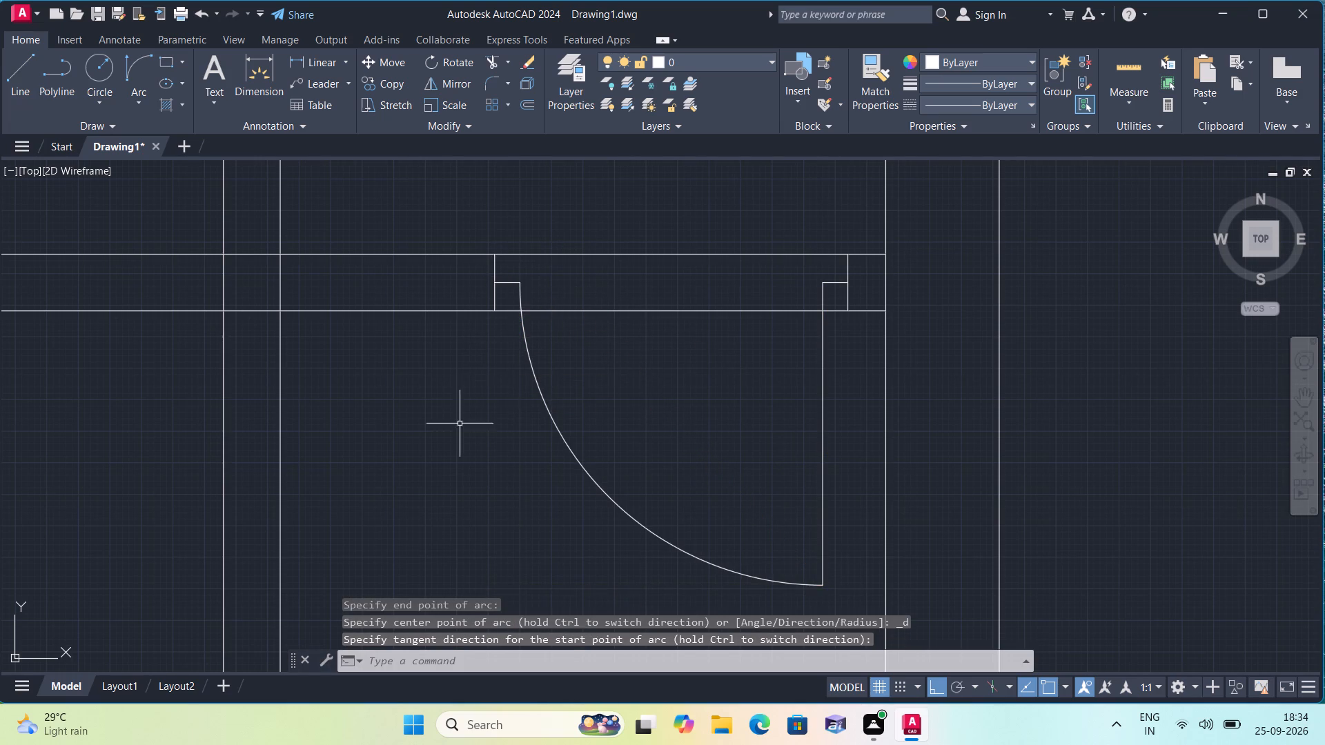
scroll(460, 424, down, 2)
middle_drag(451, 430, 611, 321)
scroll(453, 428, down, 1)
scroll(614, 319, down, 2)
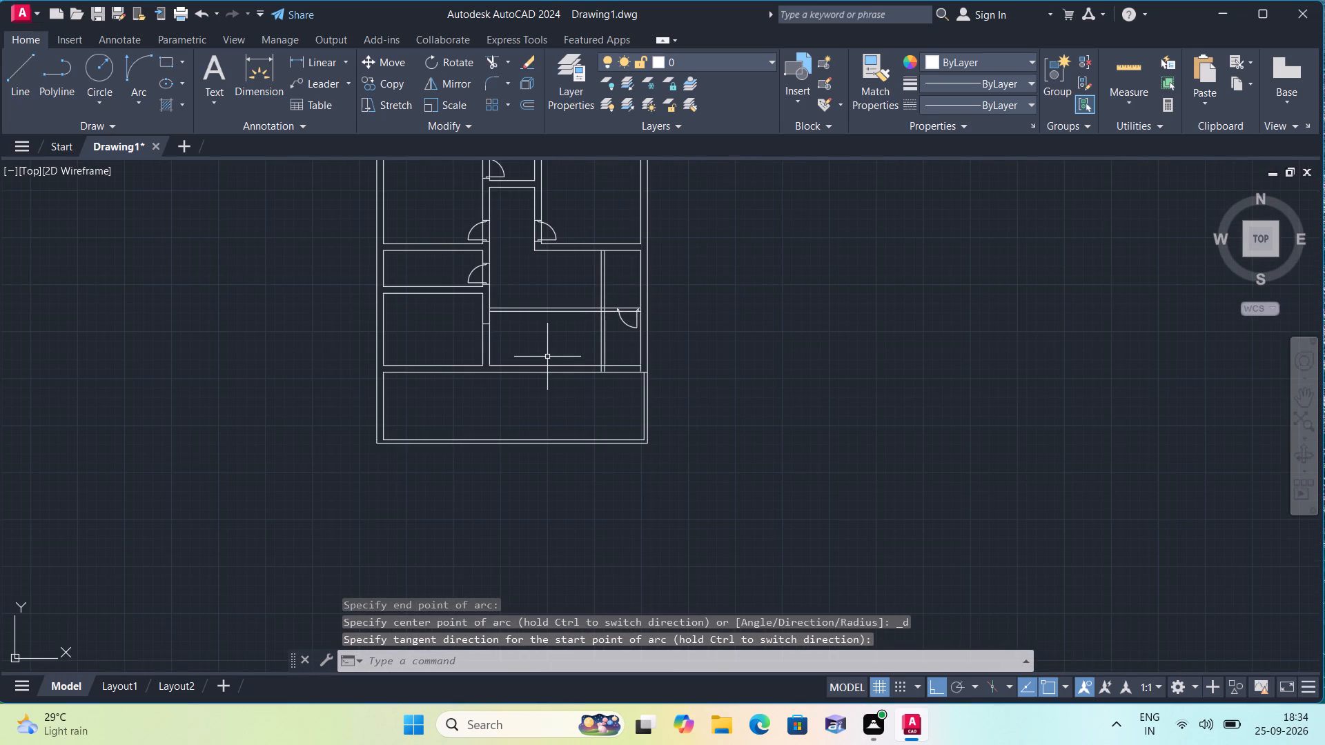
text(trim)
key(space)
scroll(467, 323, up, 2)
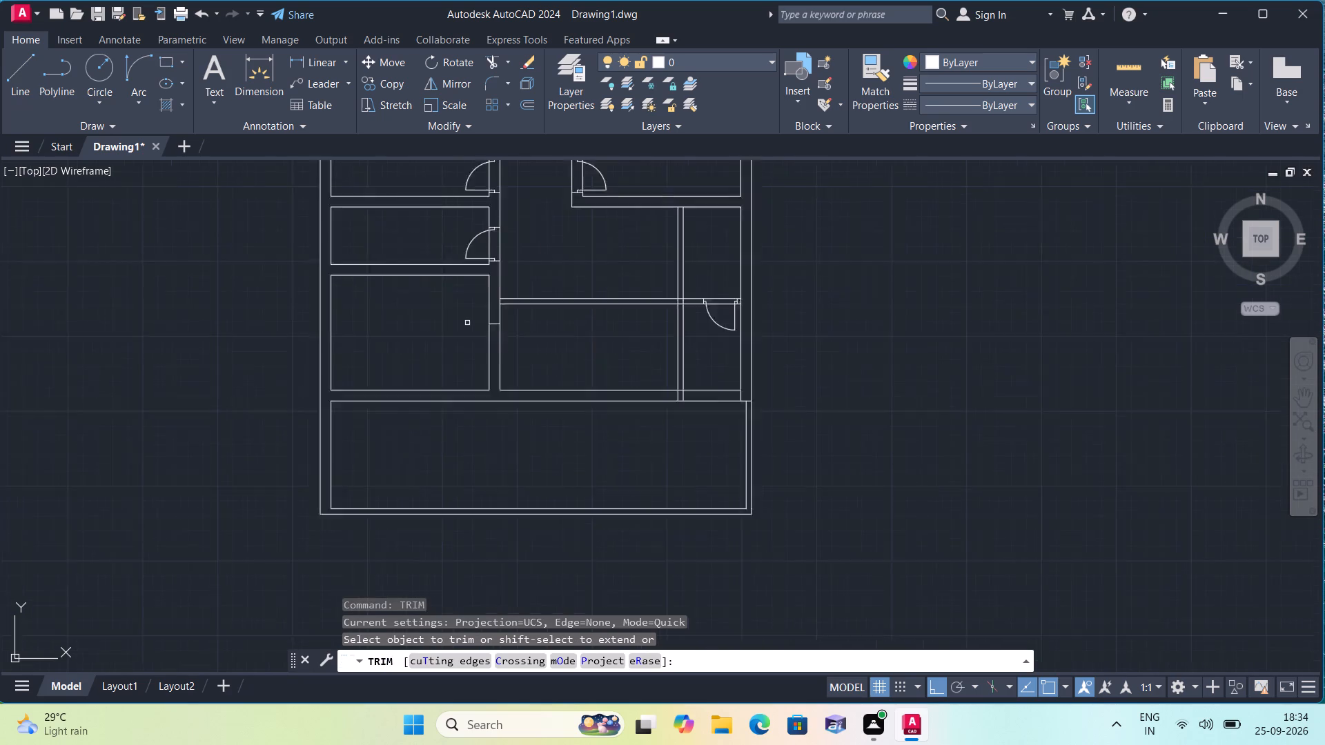
middle_drag(442, 309, 432, 605)
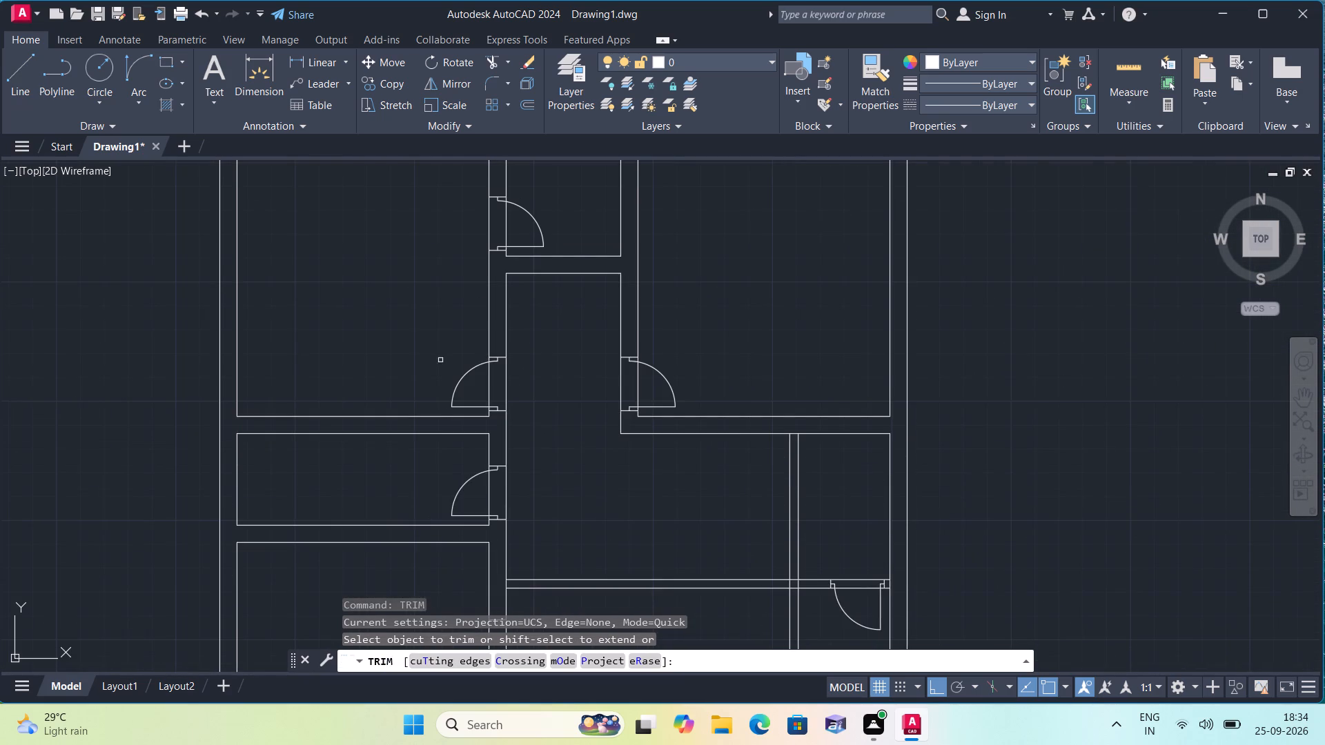
middle_drag(440, 328, 411, 504)
scroll(440, 328, down, 1)
scroll(462, 444, up, 3)
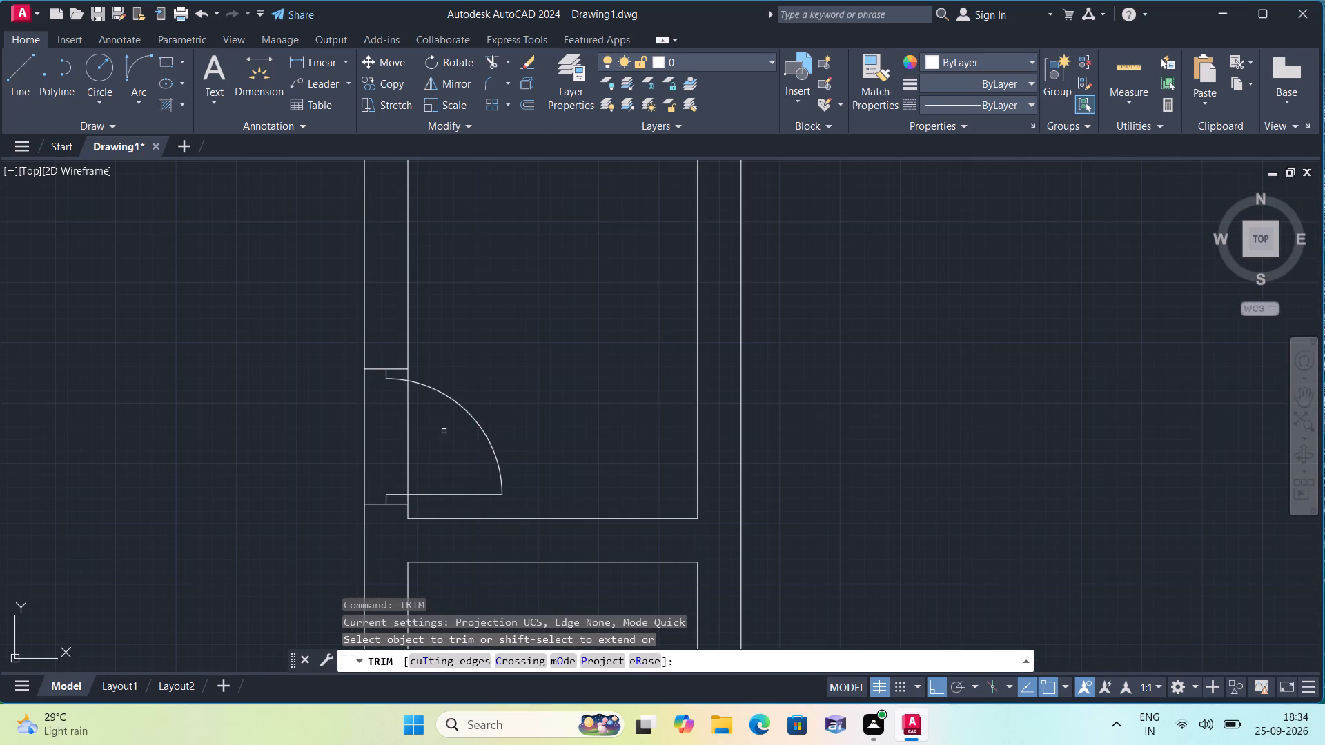
click(410, 416)
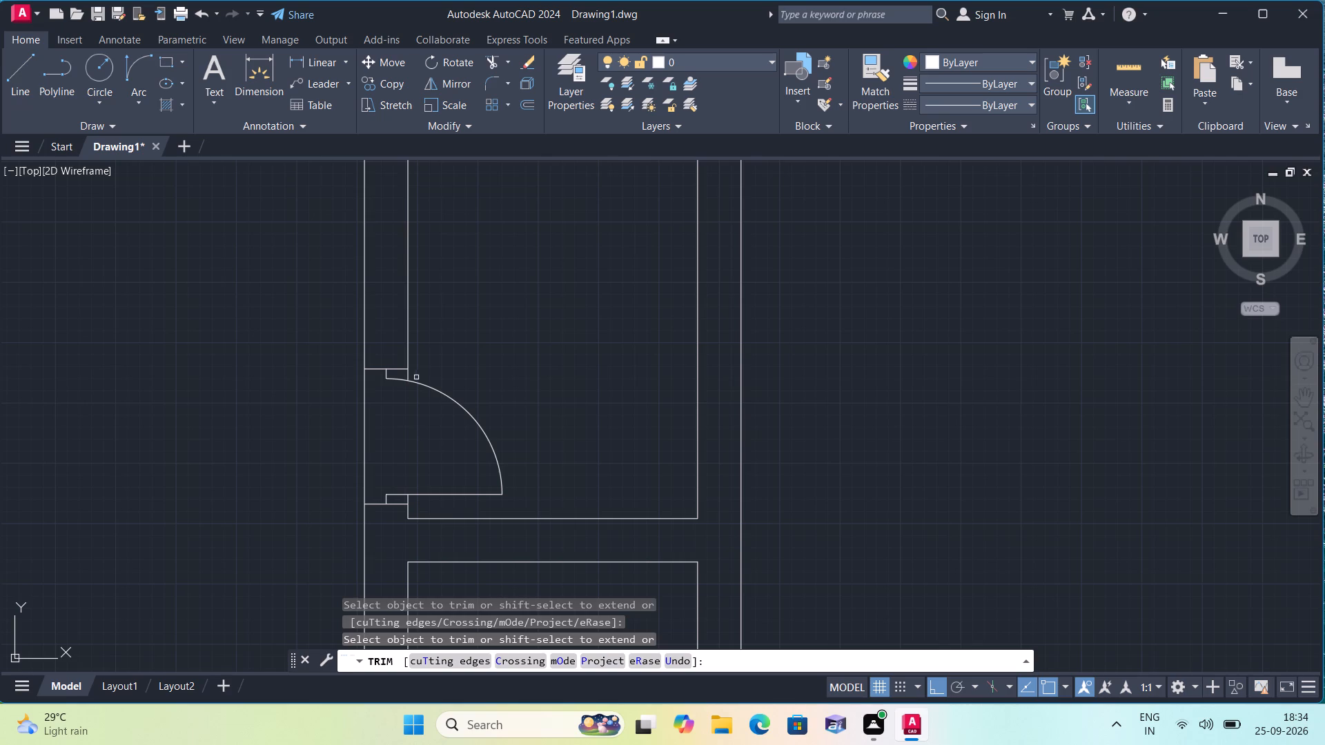
click(406, 375)
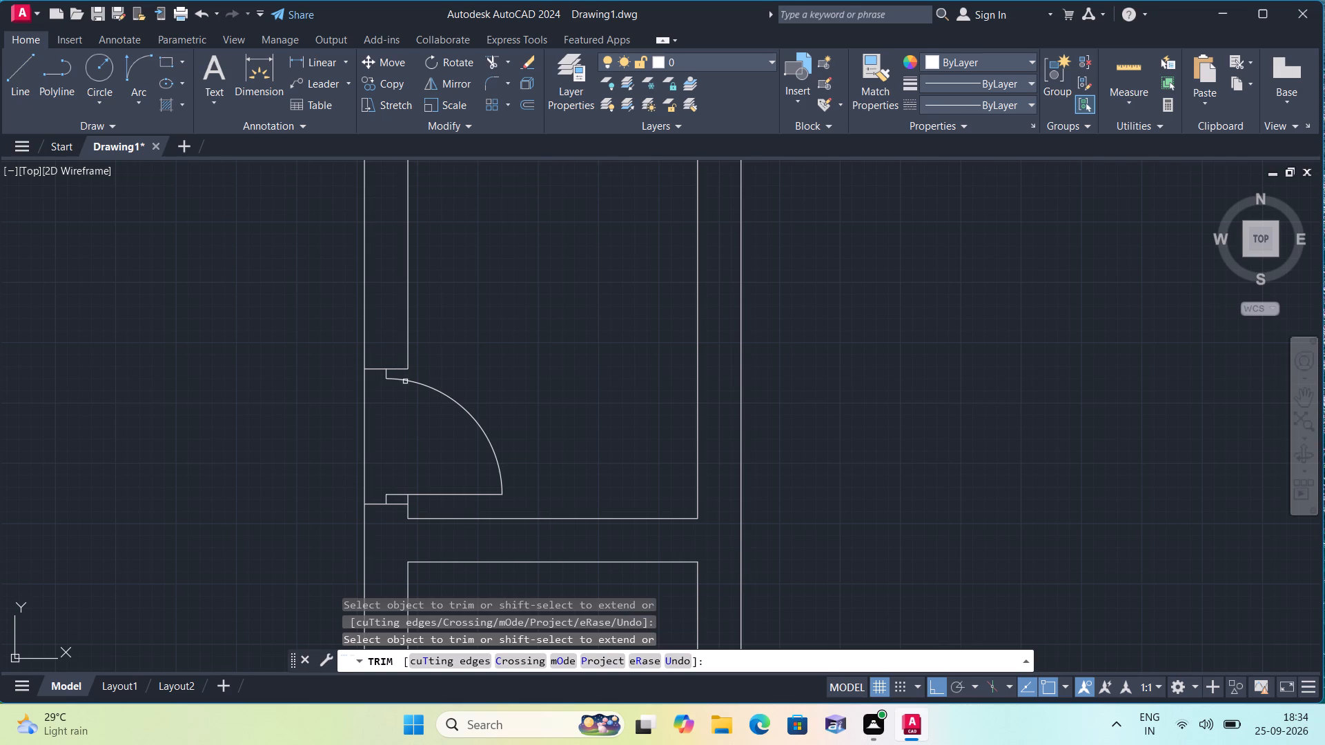
scroll(402, 497, up, 1)
click(411, 501)
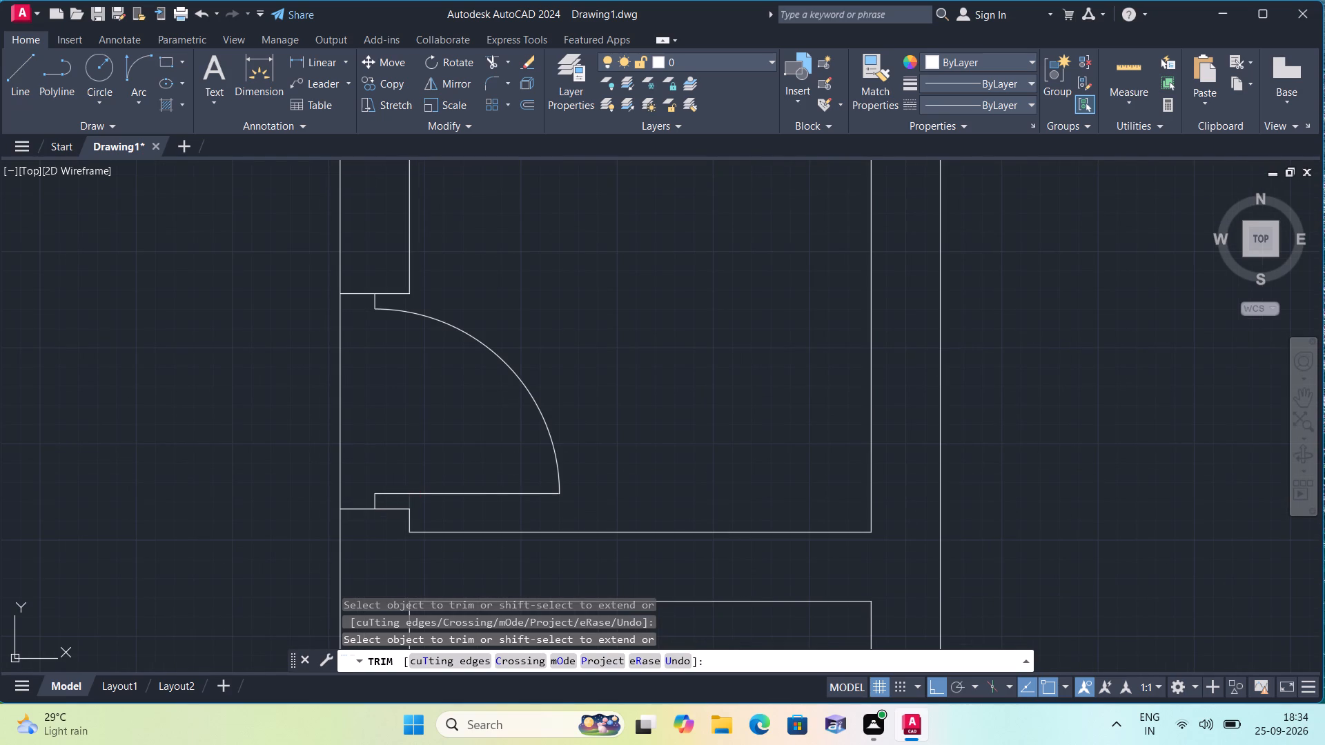
Trim the swing-side wall line between the jambs of the large upper-left room's door along the corridor.
scroll(411, 502, down, 2)
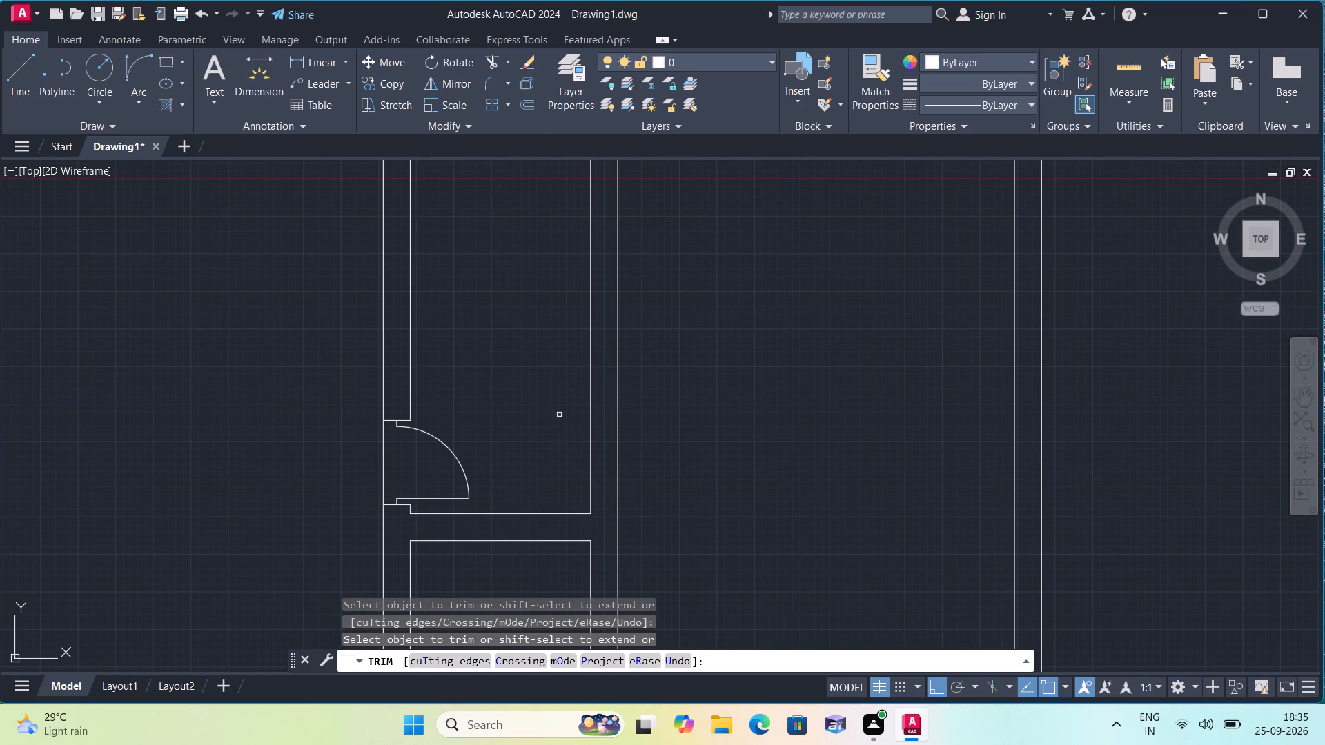
scroll(567, 388, down, 2)
scroll(485, 512, up, 2)
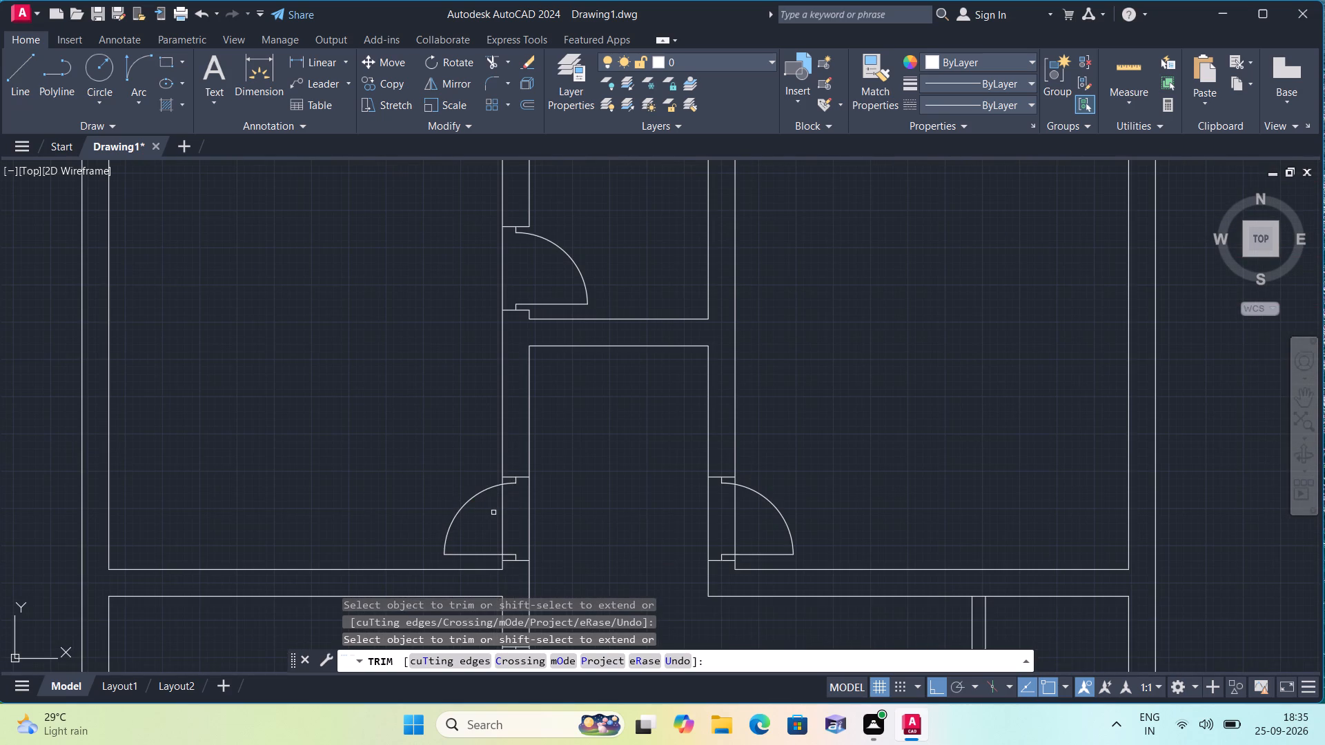
click(502, 514)
middle_drag(500, 514, 493, 491)
middle_drag(493, 491, 511, 426)
scroll(514, 459, up, 3)
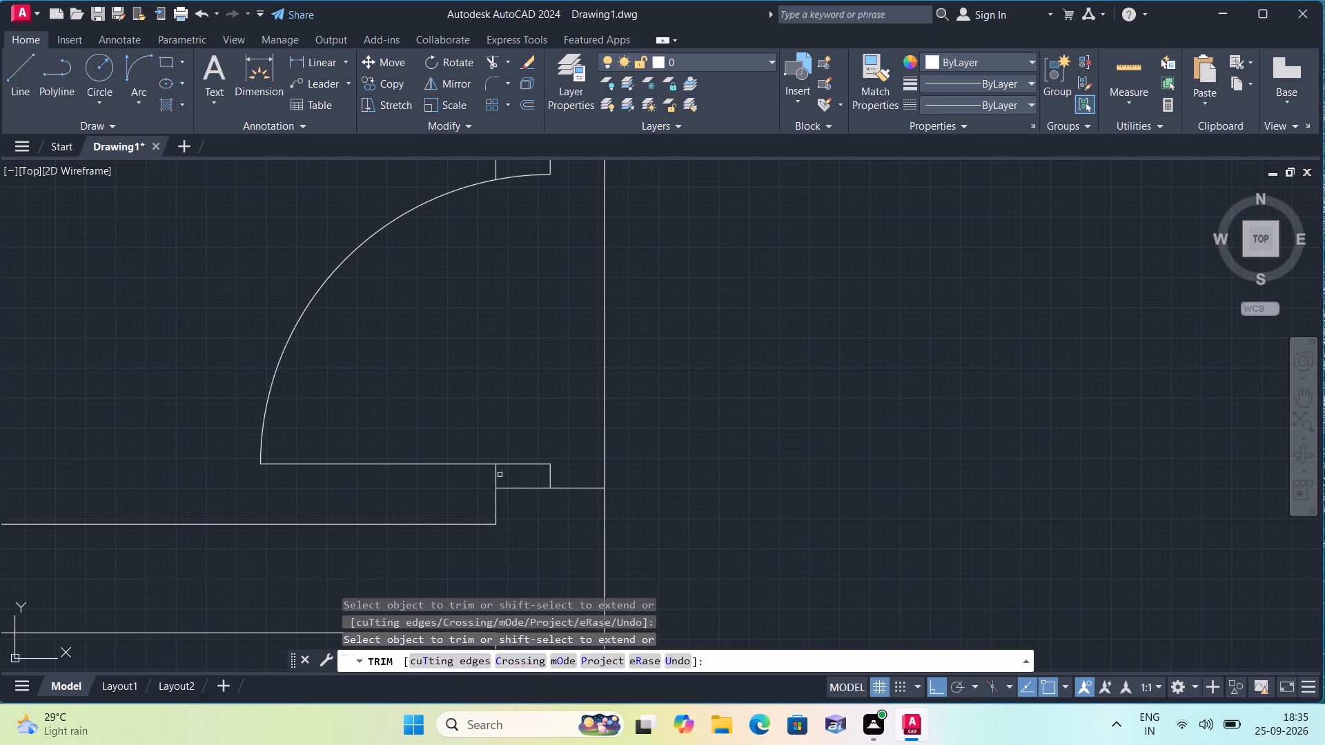
click(493, 474)
scroll(527, 275, down, 1)
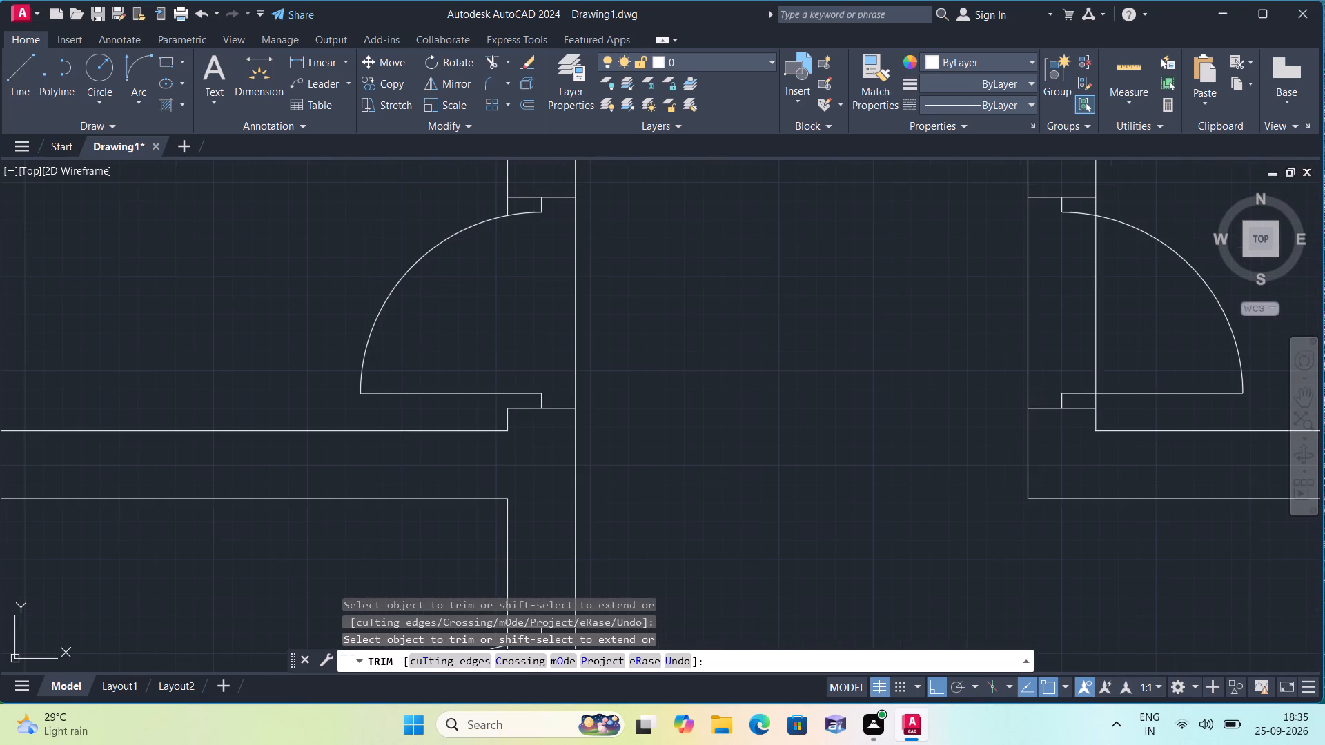
click(505, 201)
Trim the swing-side wall line between the jambs of the upper-right room's door, across the corridor.
scroll(498, 208, down, 1)
scroll(587, 232, down, 1)
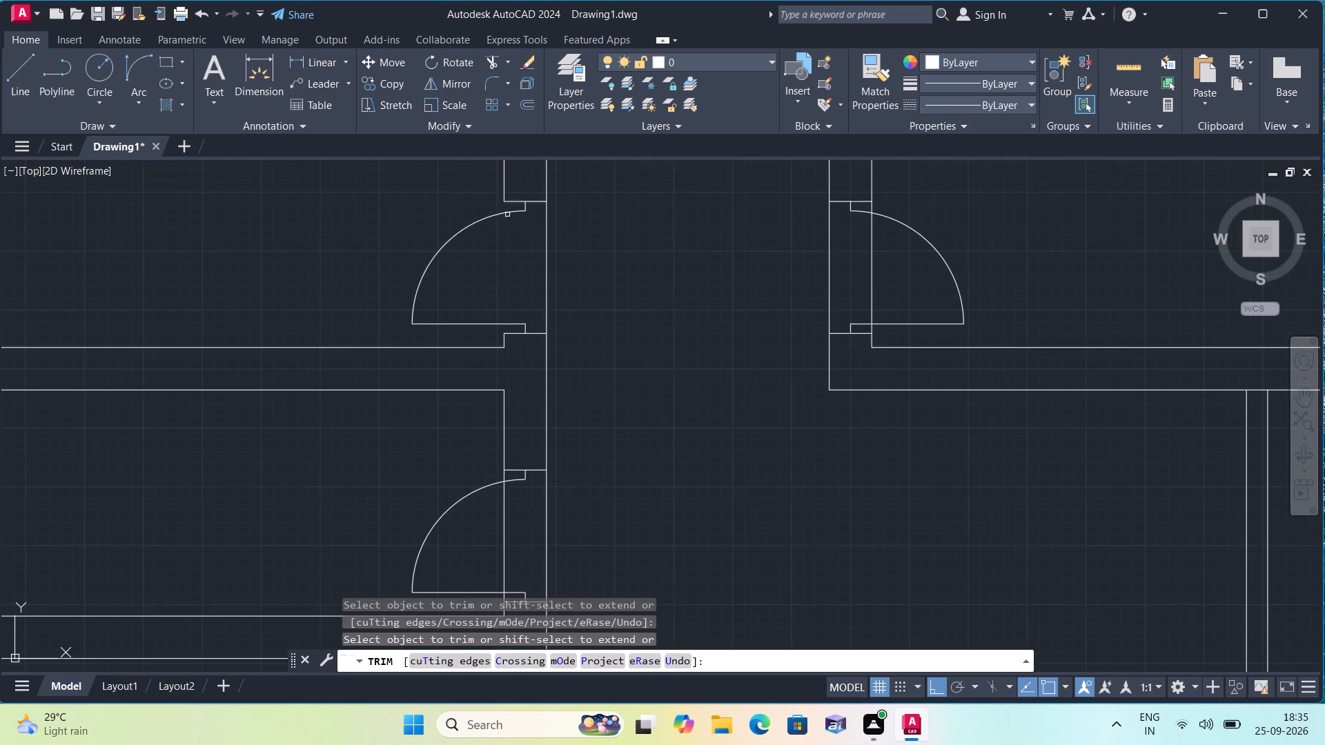
scroll(765, 227, up, 1)
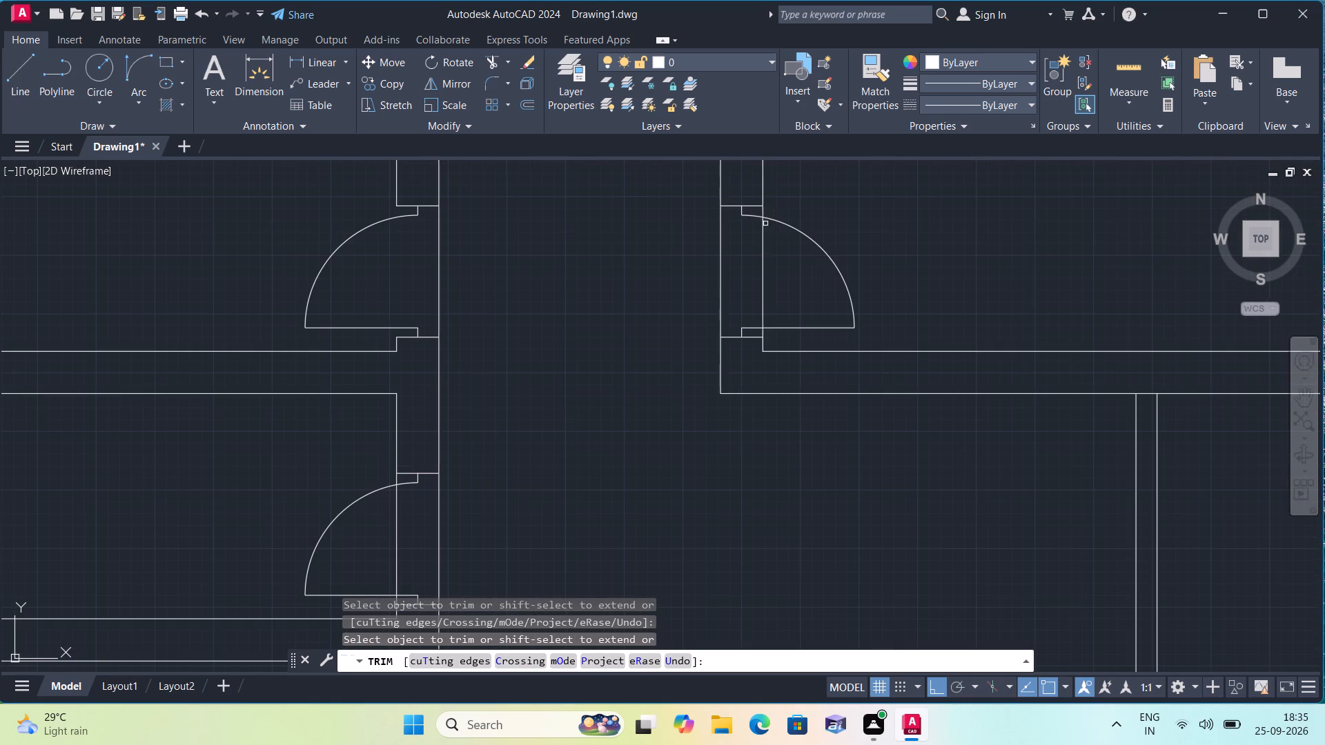
click(760, 209)
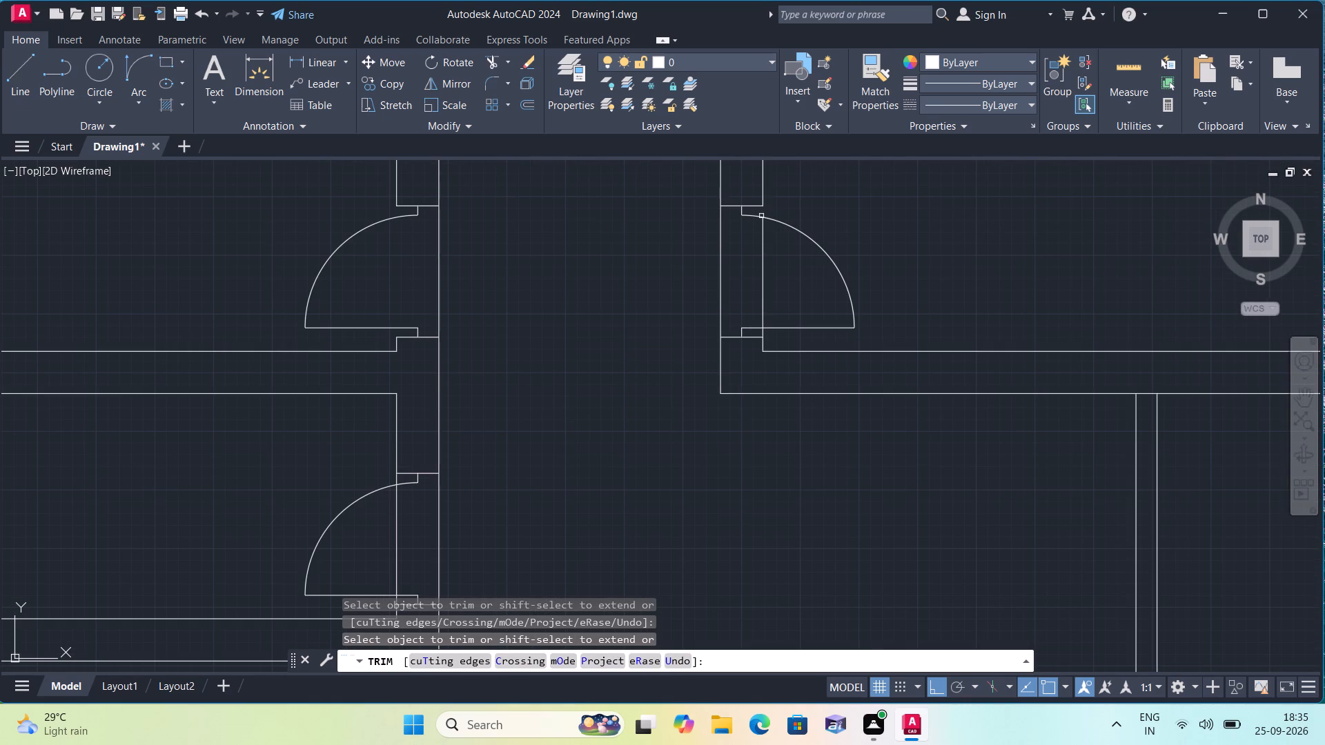
click(764, 239)
click(760, 332)
Trim the swing-side wall line between the jambs of the narrow left room's door.
scroll(592, 294, down, 1)
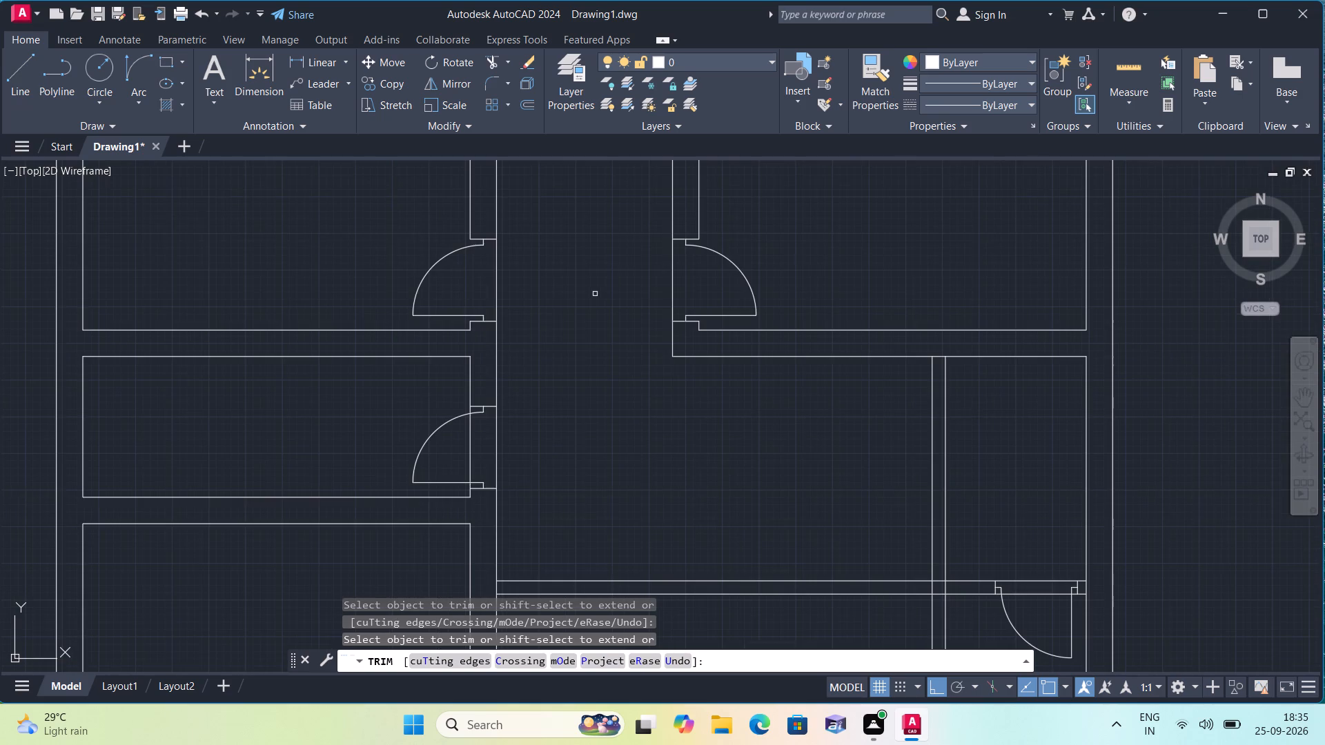
scroll(611, 386, down, 1)
middle_drag(611, 386, 613, 298)
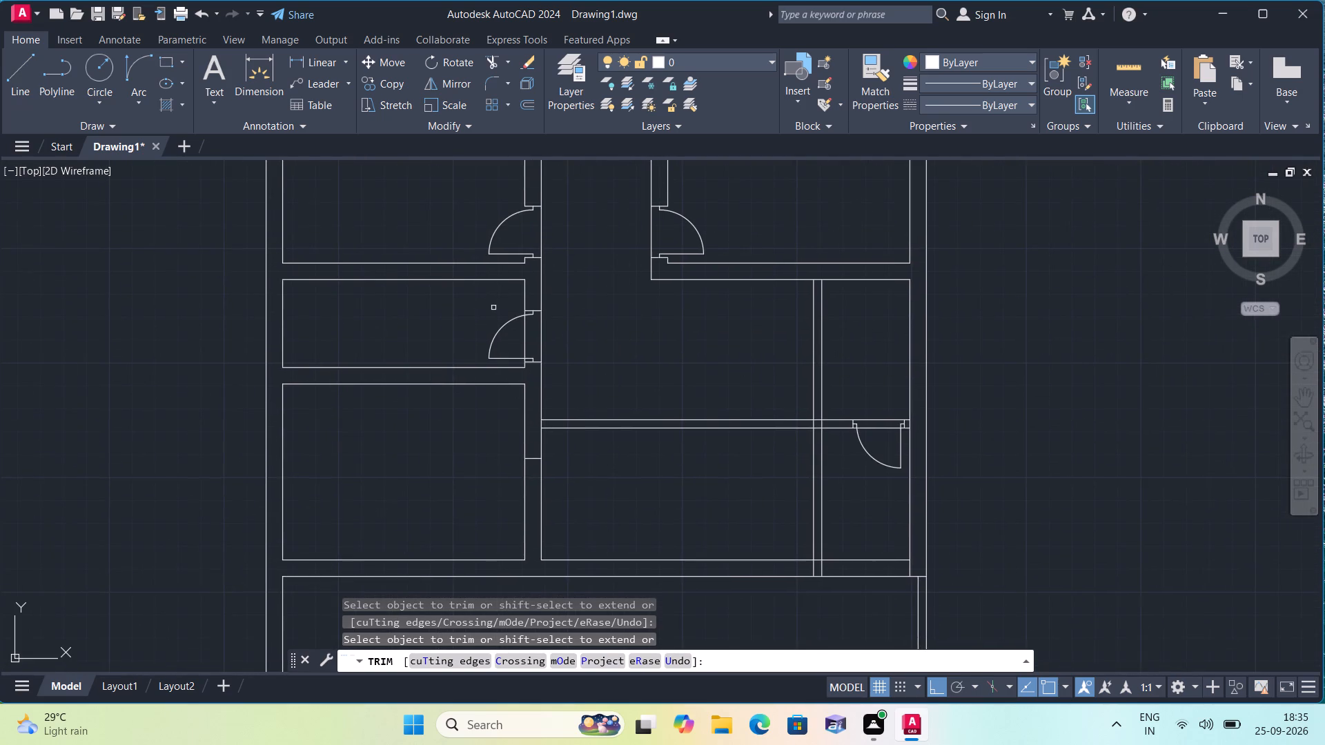
scroll(493, 306, up, 3)
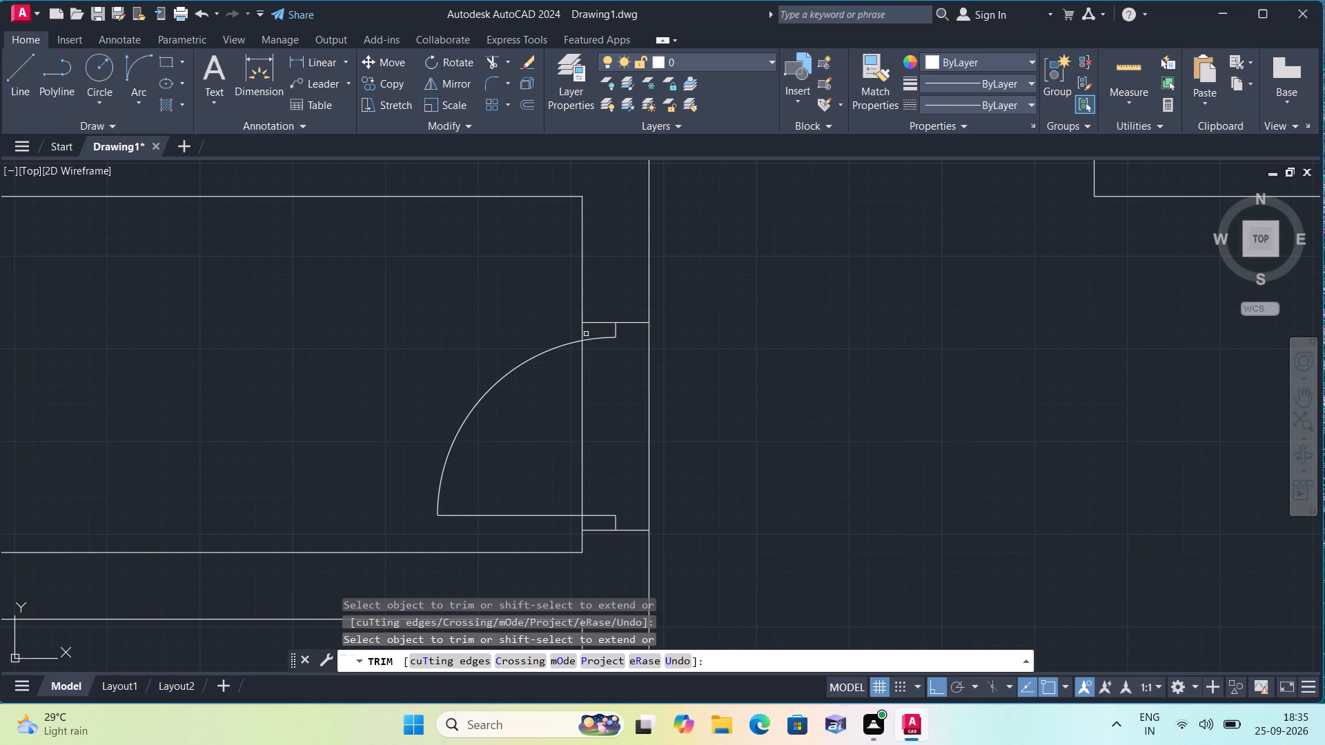
click(582, 332)
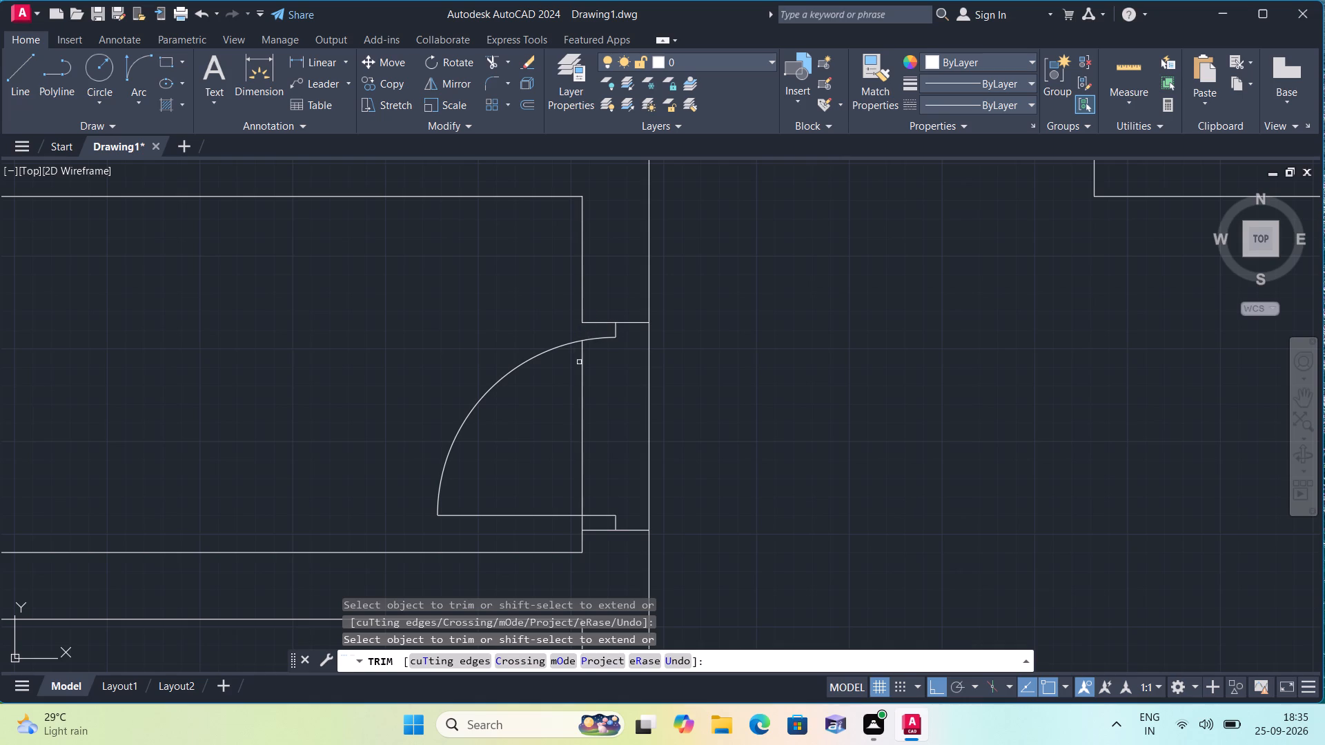
click(582, 372)
scroll(525, 482, up, 1)
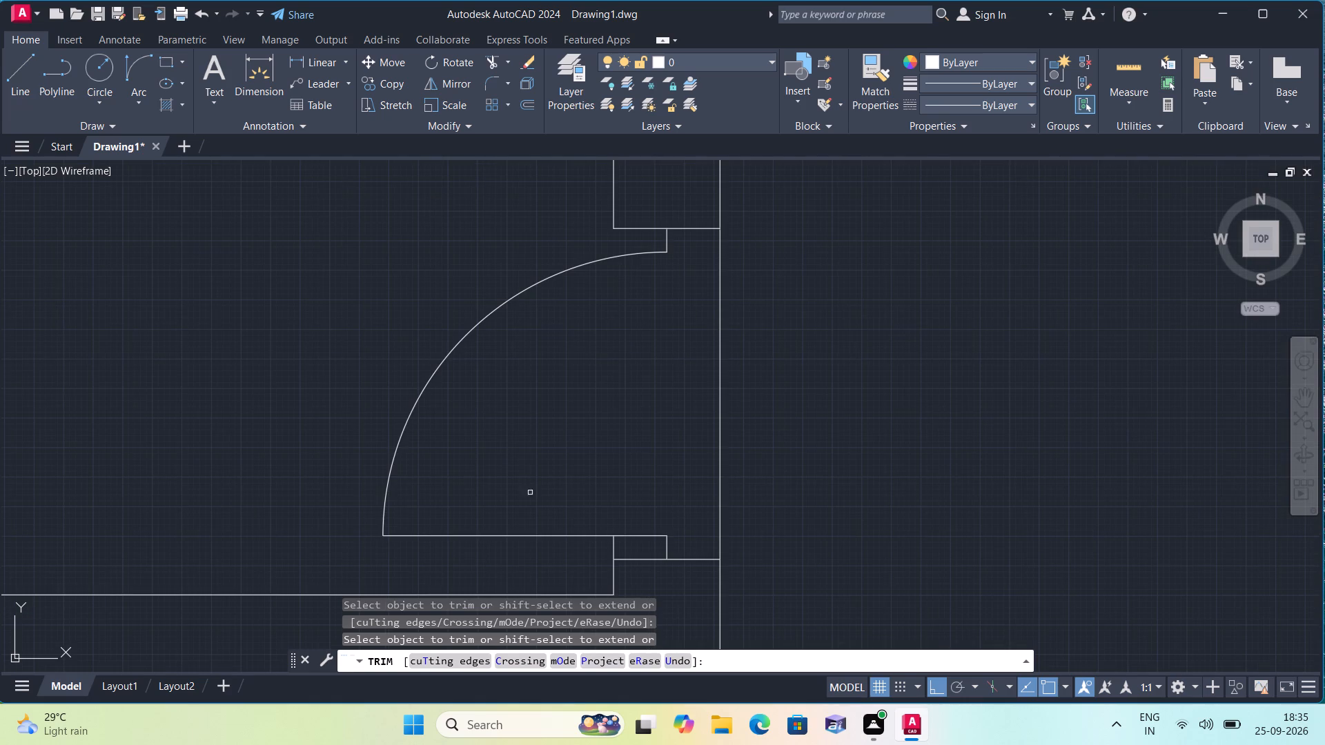
click(615, 547)
Trim both horizontal partition lines from the corridor's left wall to the vertical partition with a fence.
scroll(834, 436, down, 3)
middle_drag(834, 435, 809, 296)
middle_drag(833, 328, 696, 226)
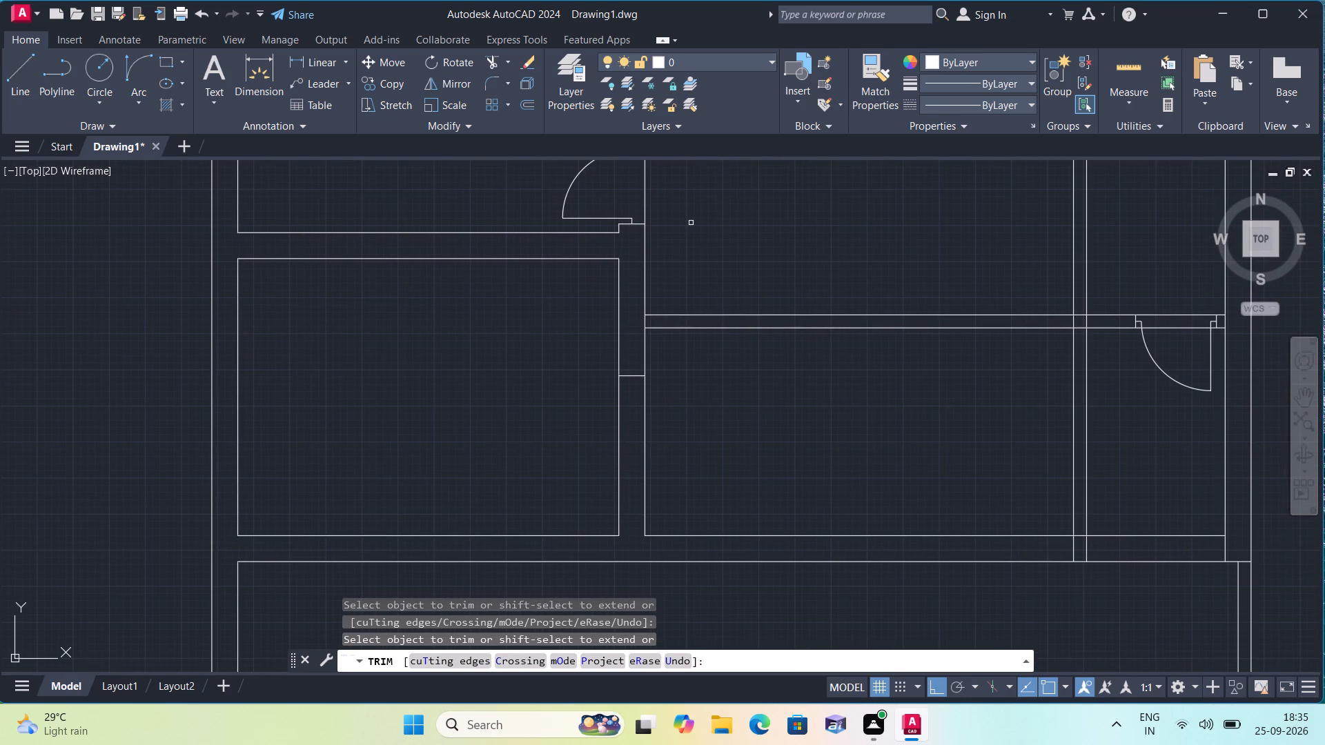
click(732, 288)
click(755, 374)
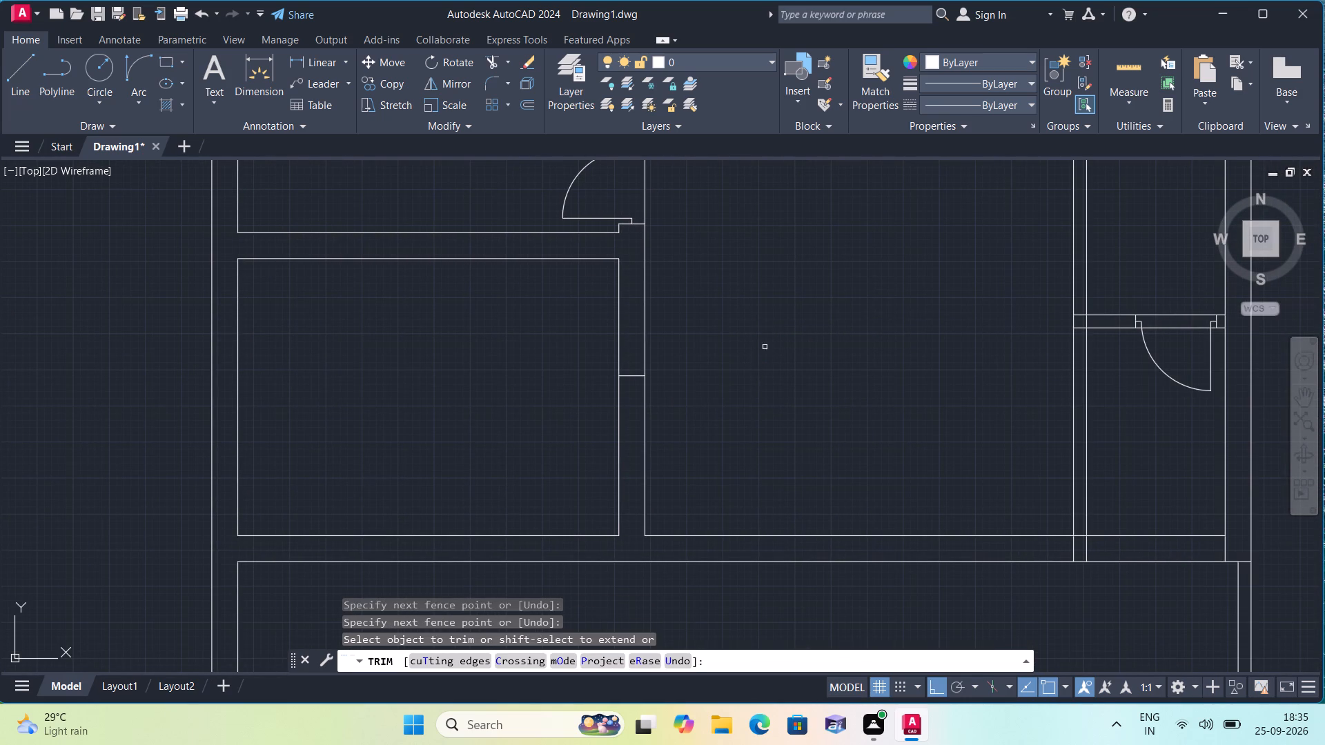
Trim both vertical partition lines above the small lower-right room and the overlapping line ends at its upper-left corner.
scroll(765, 330, down, 1)
middle_drag(765, 330, 712, 375)
click(845, 325)
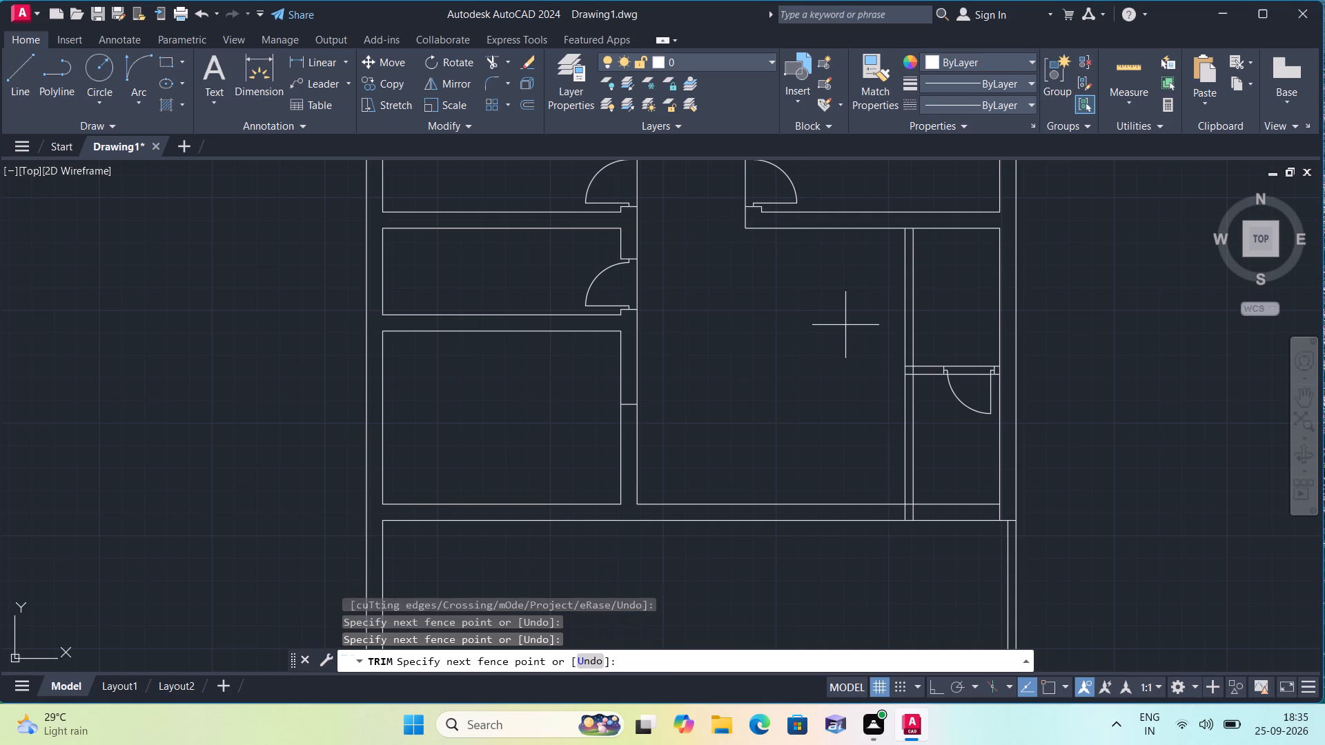
click(925, 311)
scroll(899, 390, up, 2)
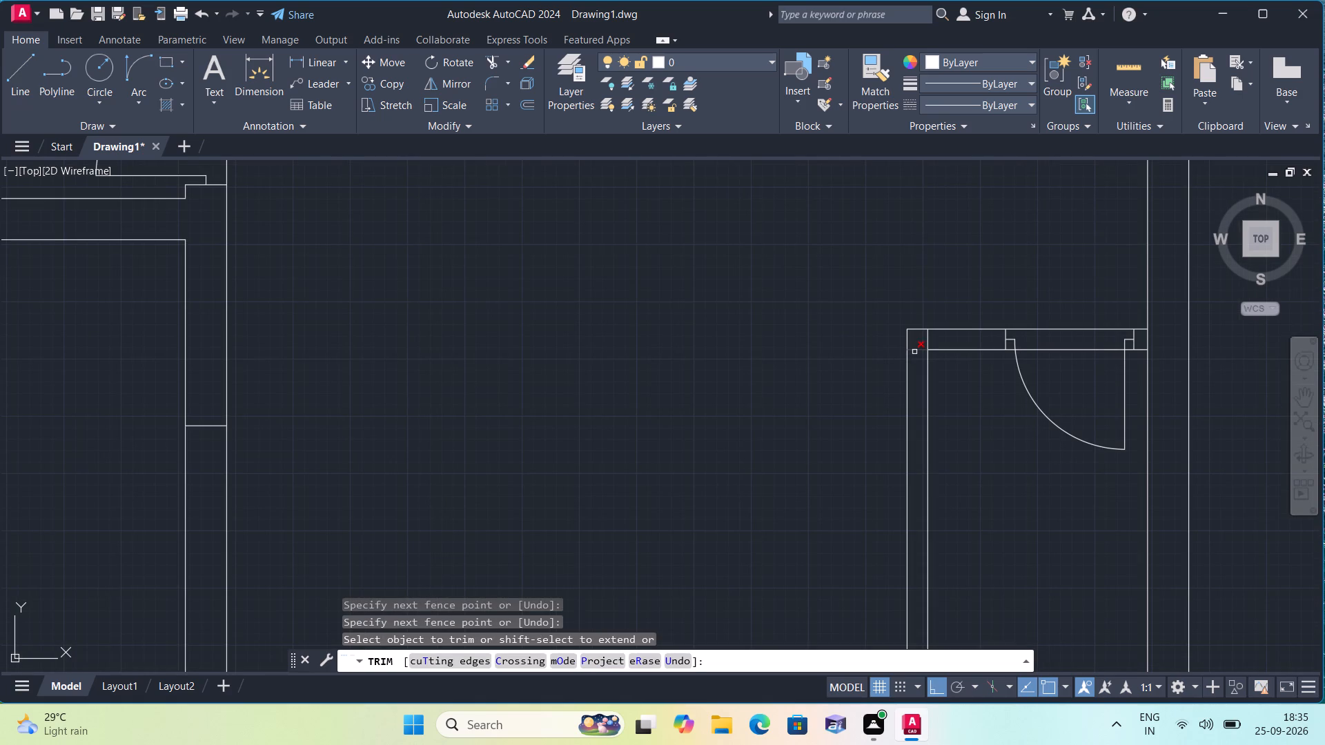
click(914, 350)
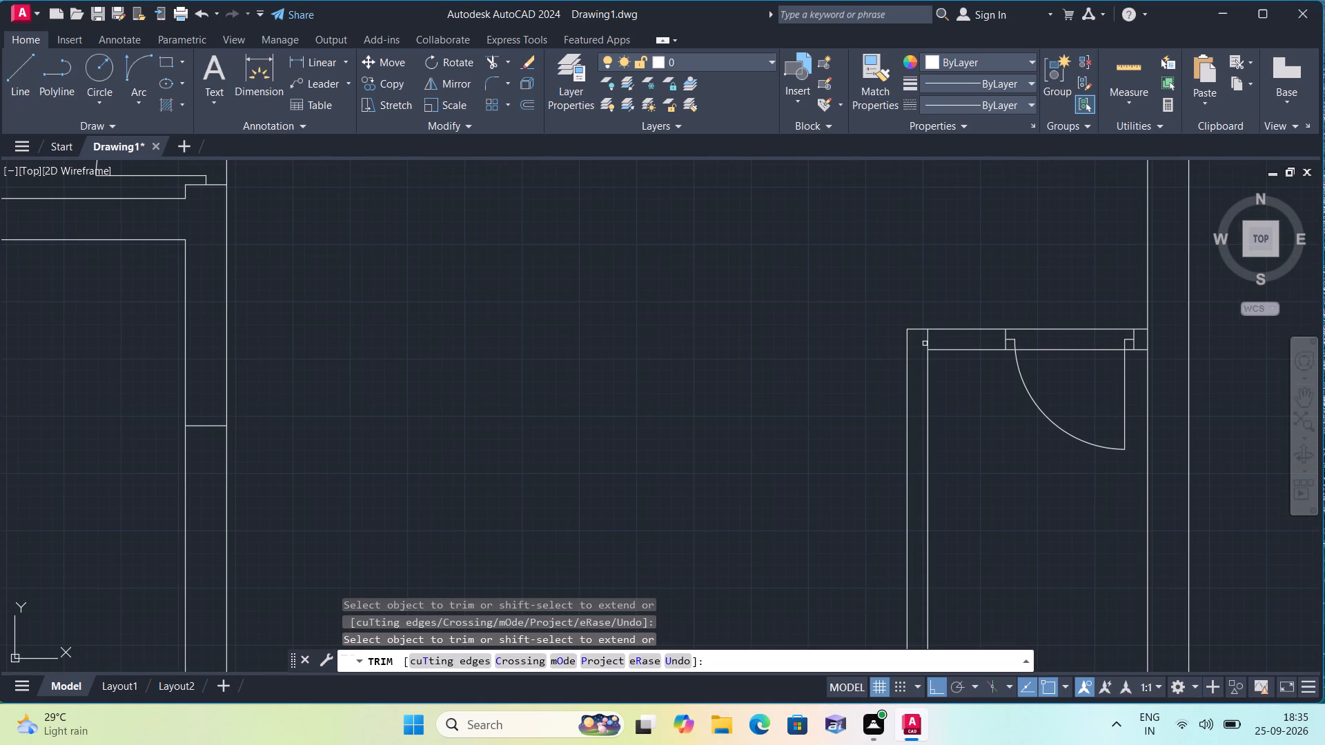
click(927, 344)
Trim the swing-side wall line between the jambs of the small lower-right room's door.
scroll(1014, 341, up, 3)
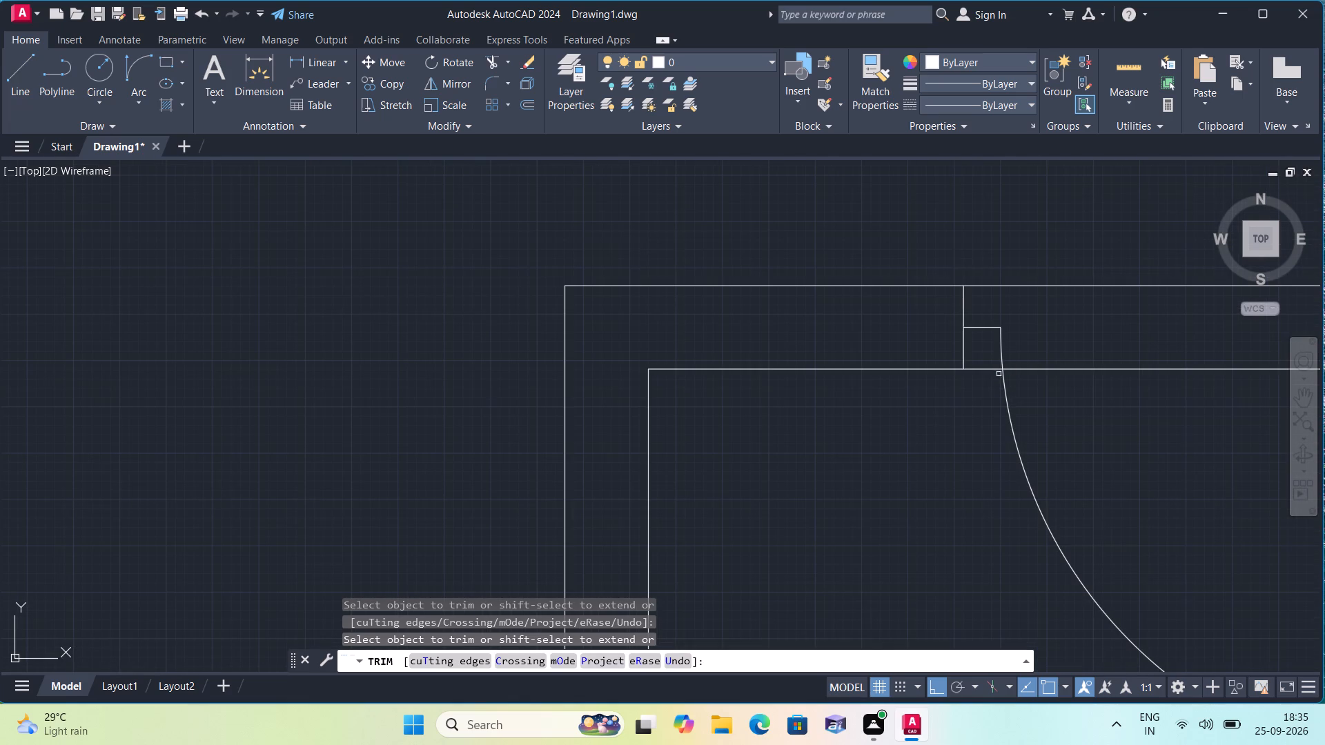
click(996, 370)
scroll(997, 370, down, 2)
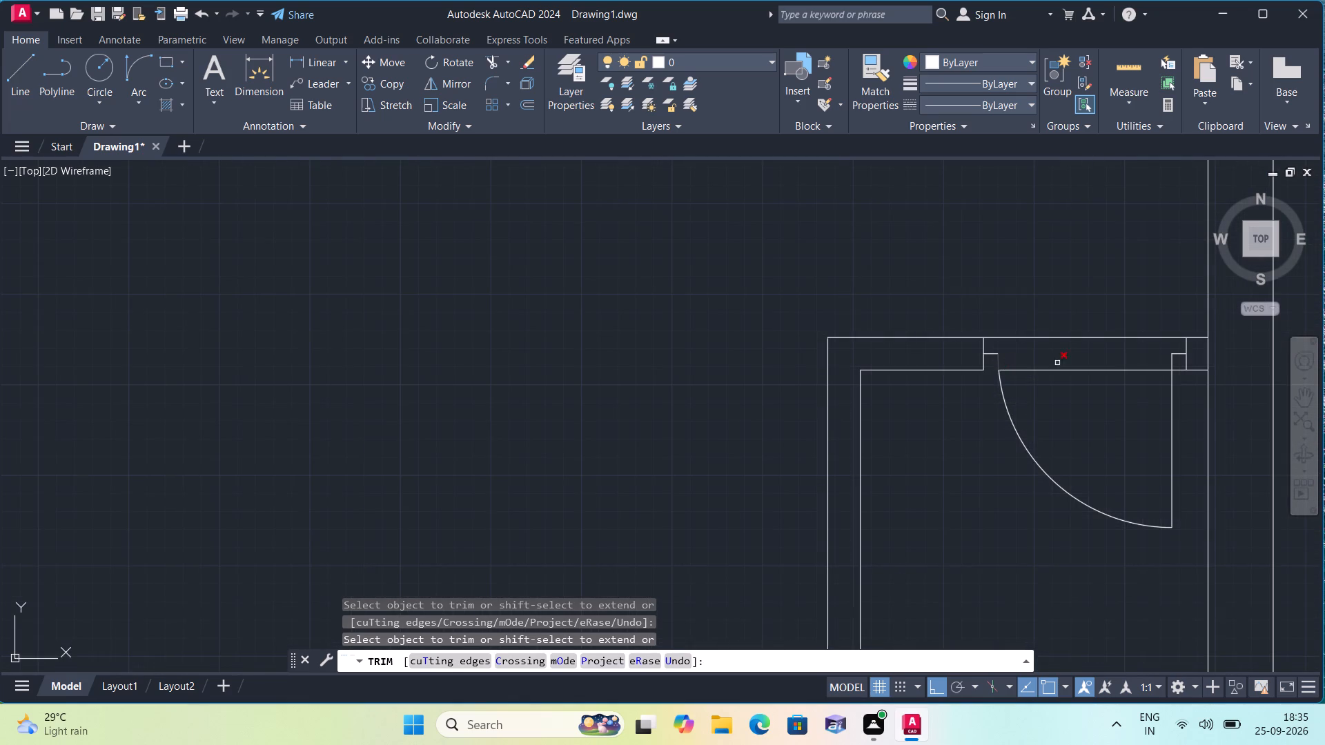
click(1081, 370)
middle_drag(1077, 370, 980, 308)
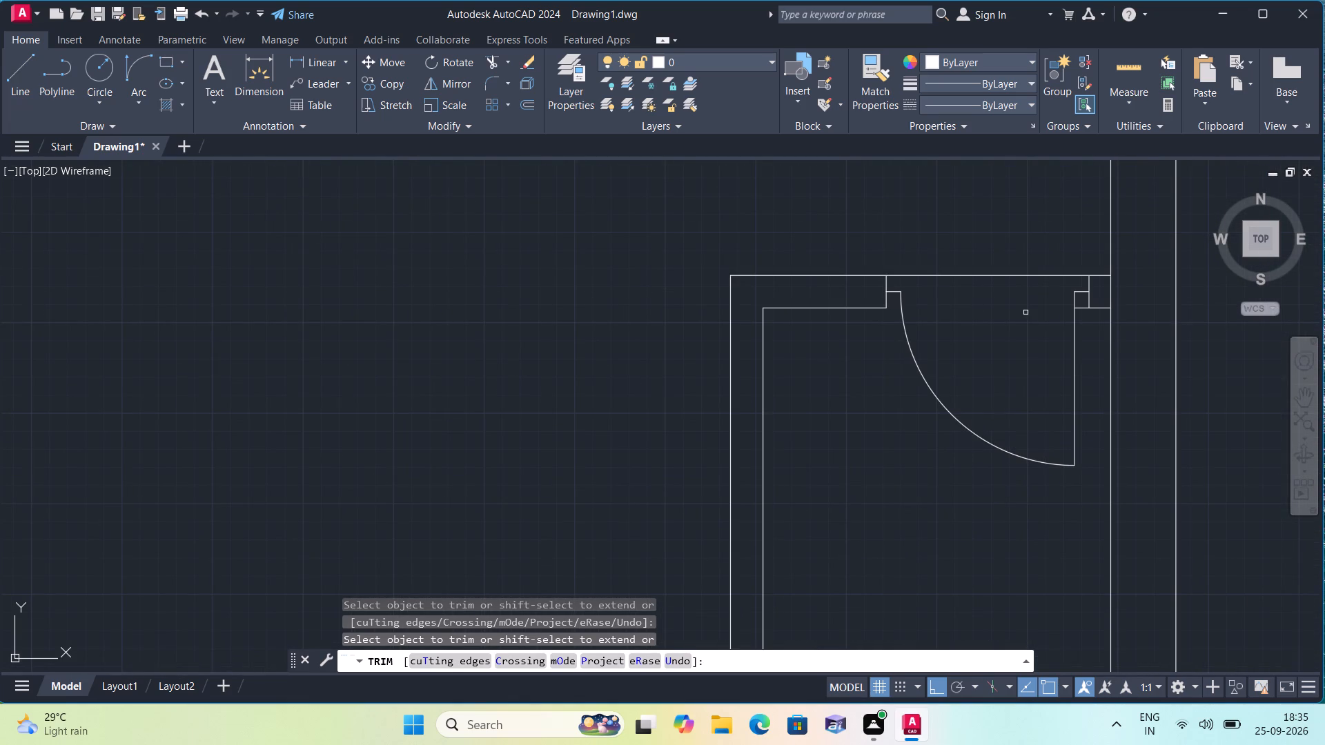
click(1080, 309)
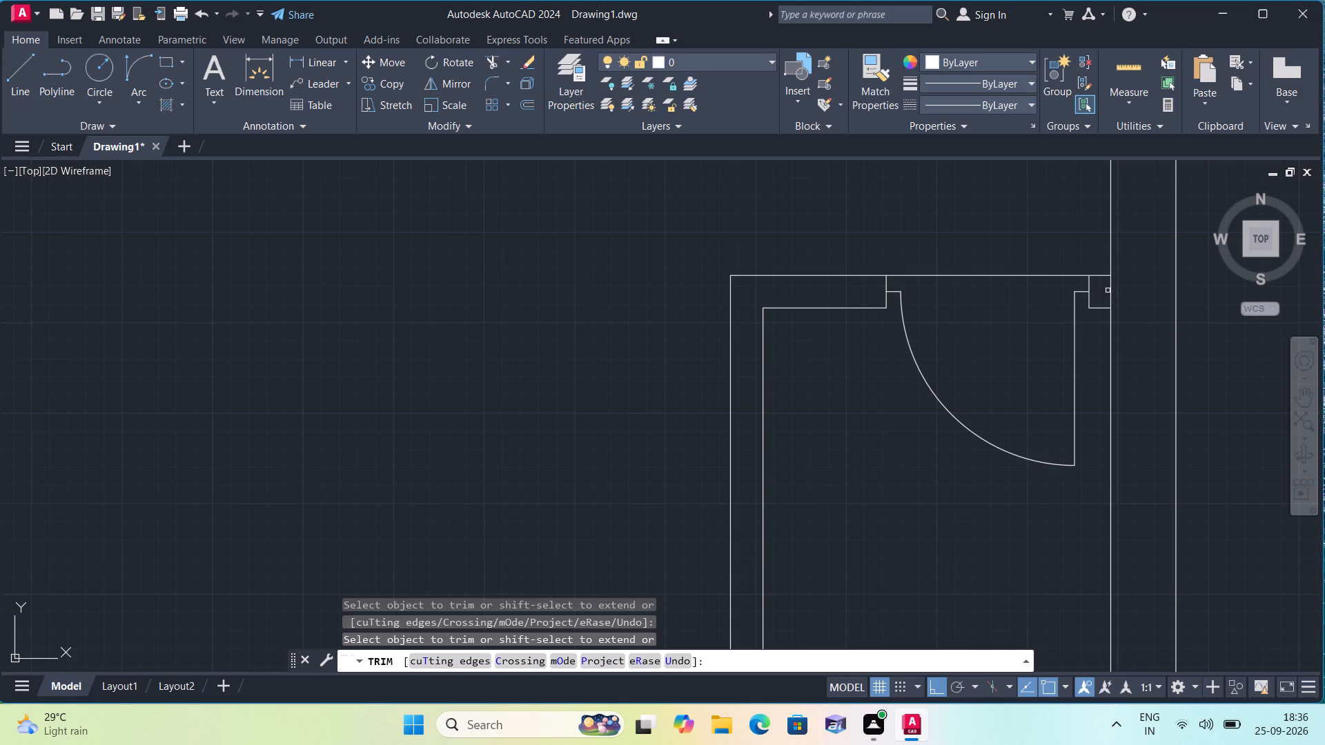
Trim the junction lines where the small room's partitions meet the right outer wall and the horizontal wall below.
click(1112, 292)
scroll(1112, 292, down, 3)
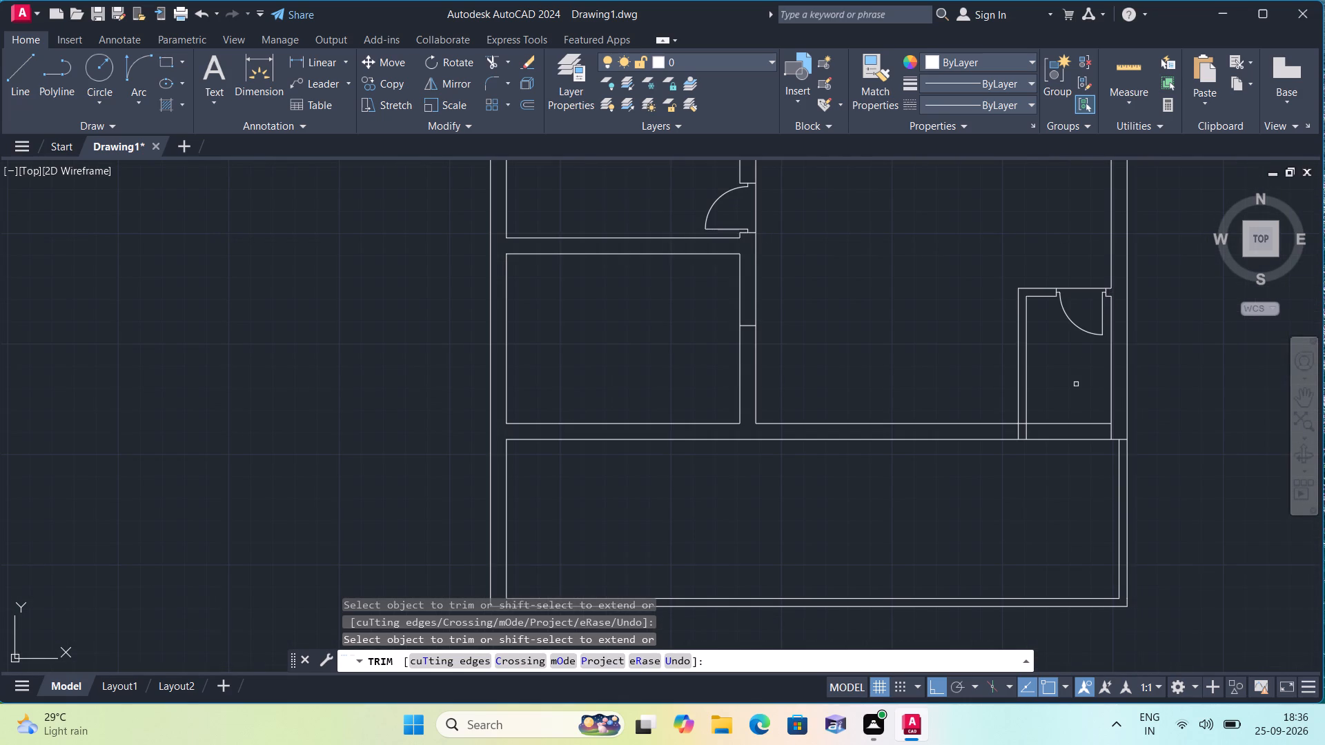
scroll(1050, 438, up, 3)
click(1019, 426)
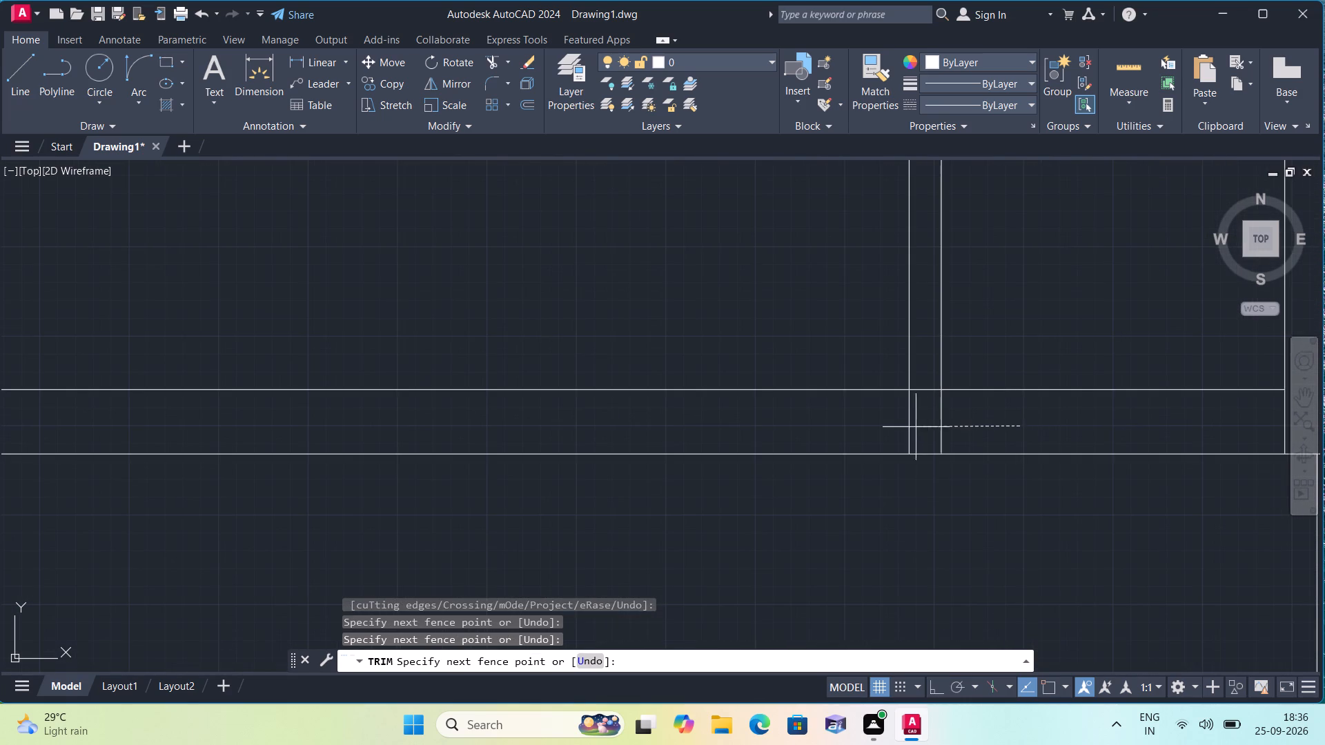
click(826, 433)
scroll(826, 433, down, 3)
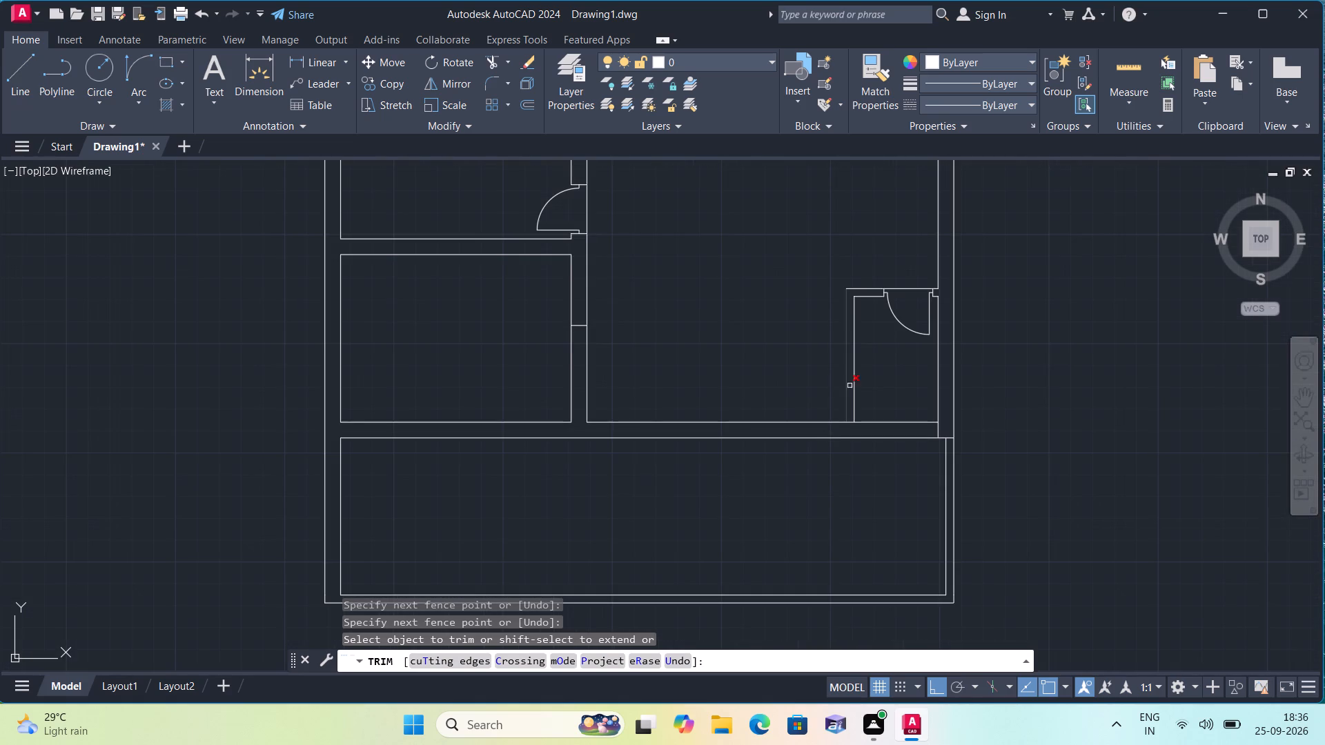
scroll(727, 326, down, 1)
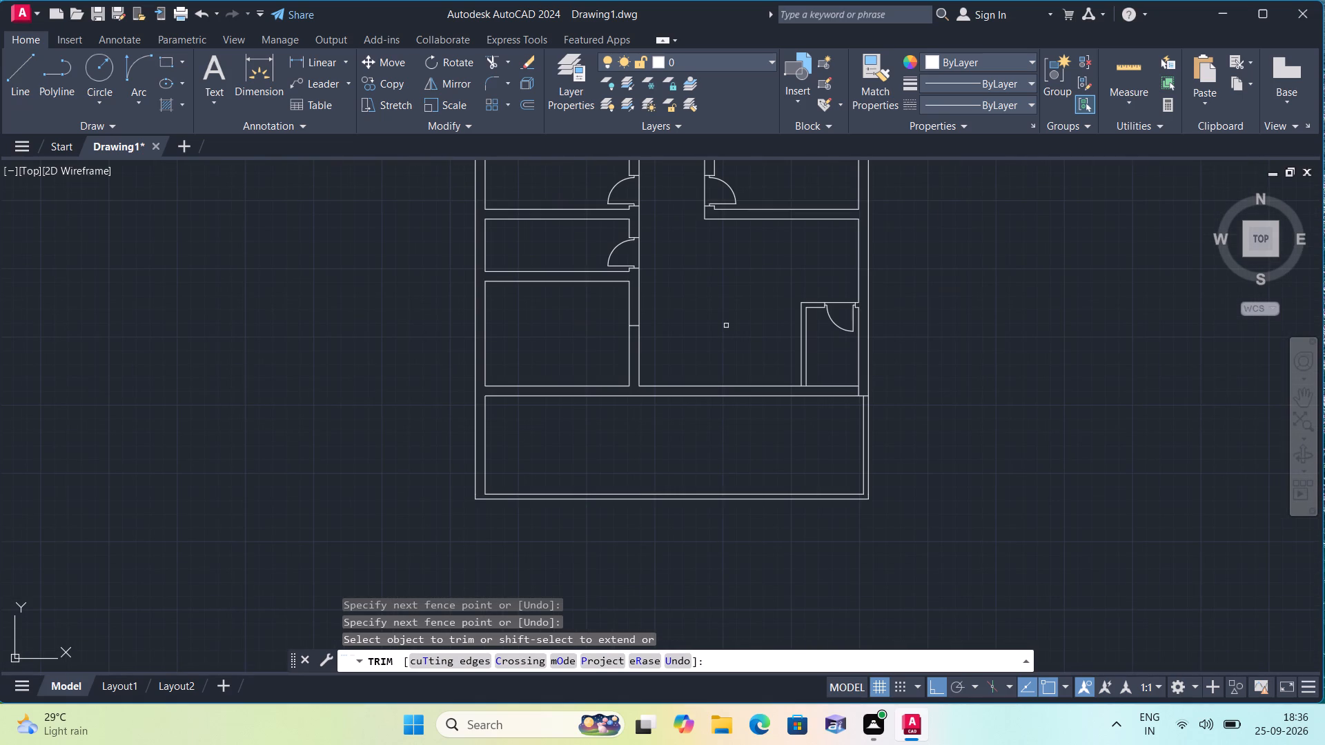
middle_drag(711, 314, 724, 453)
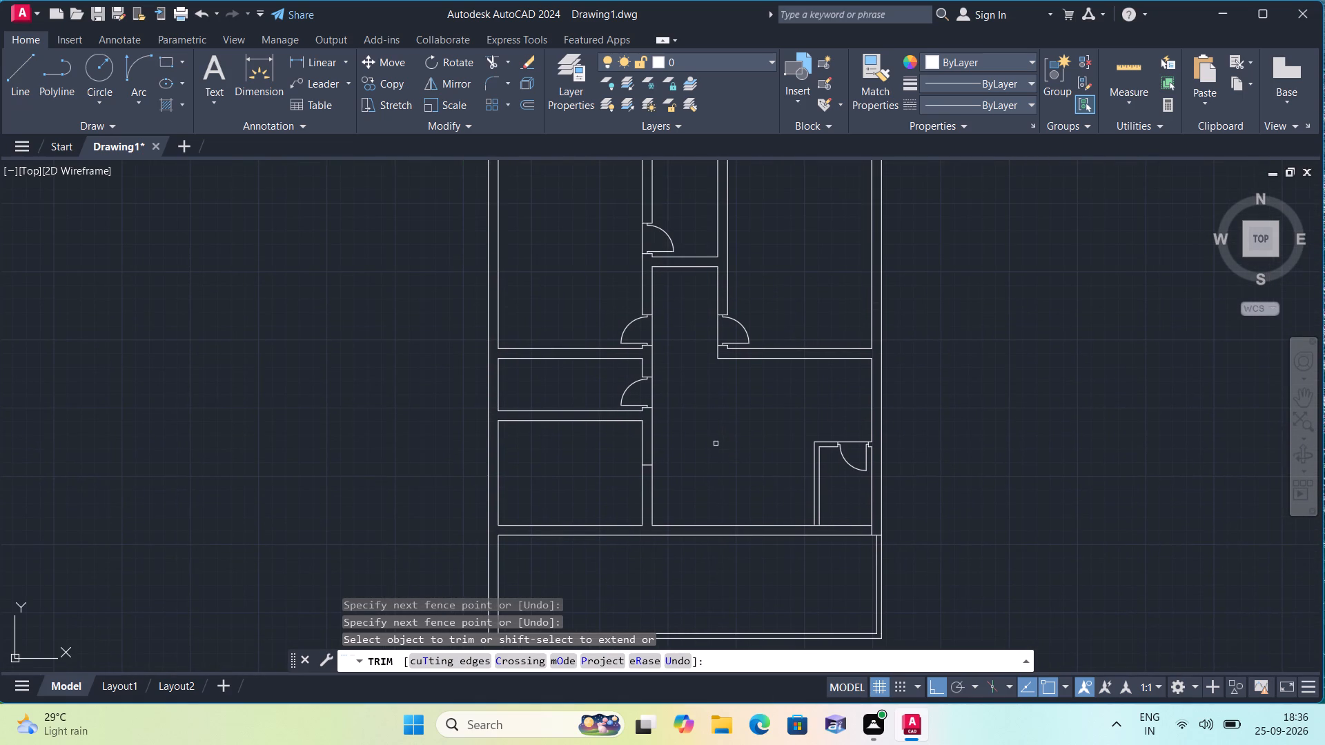
middle_drag(715, 440, 716, 485)
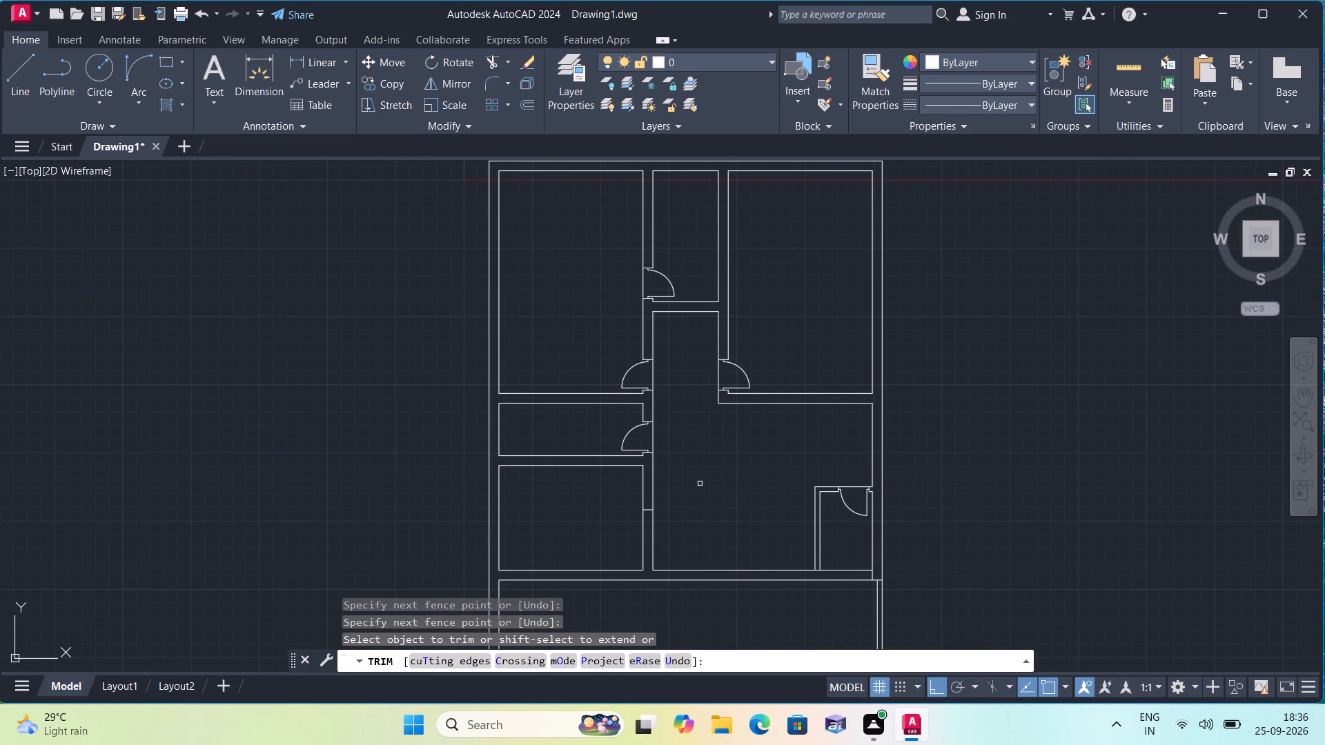
key(Escape)
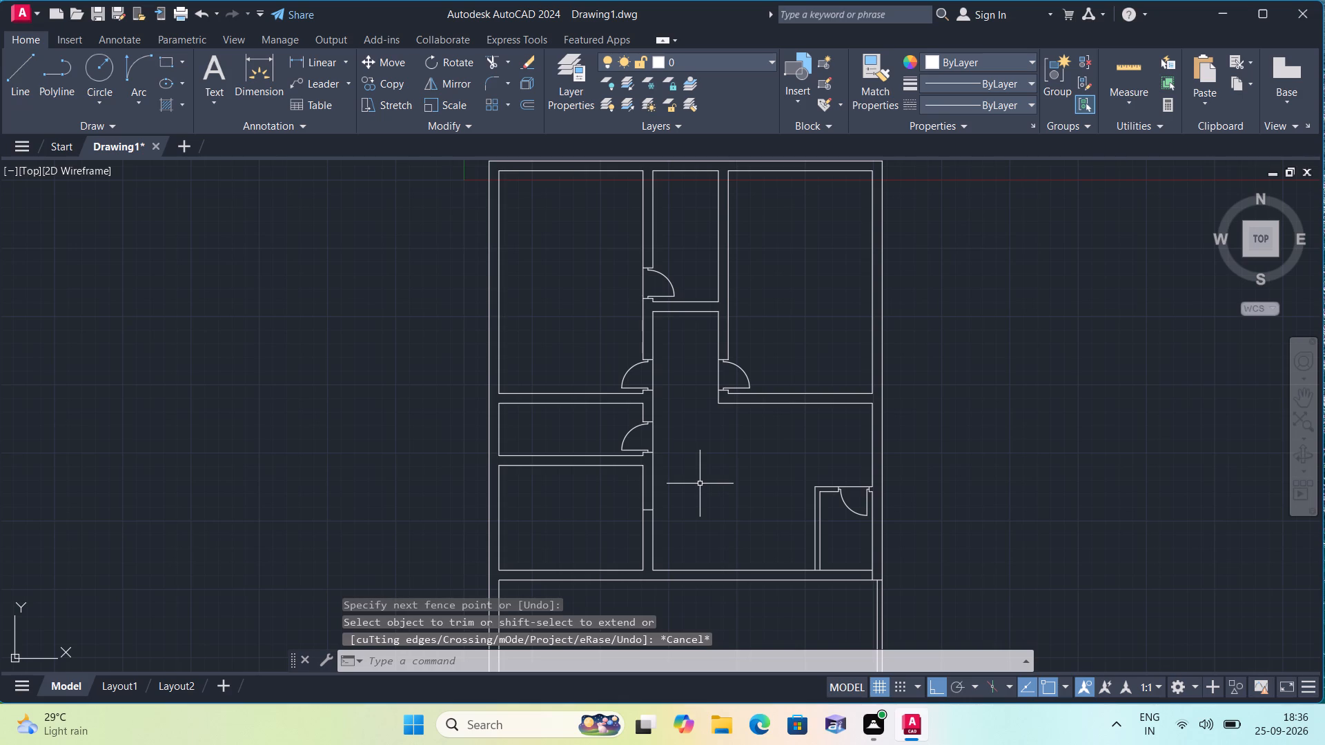
Draw a line across the wall thickness at the upper-right corner of the lower-left room.
text(l)
key(space)
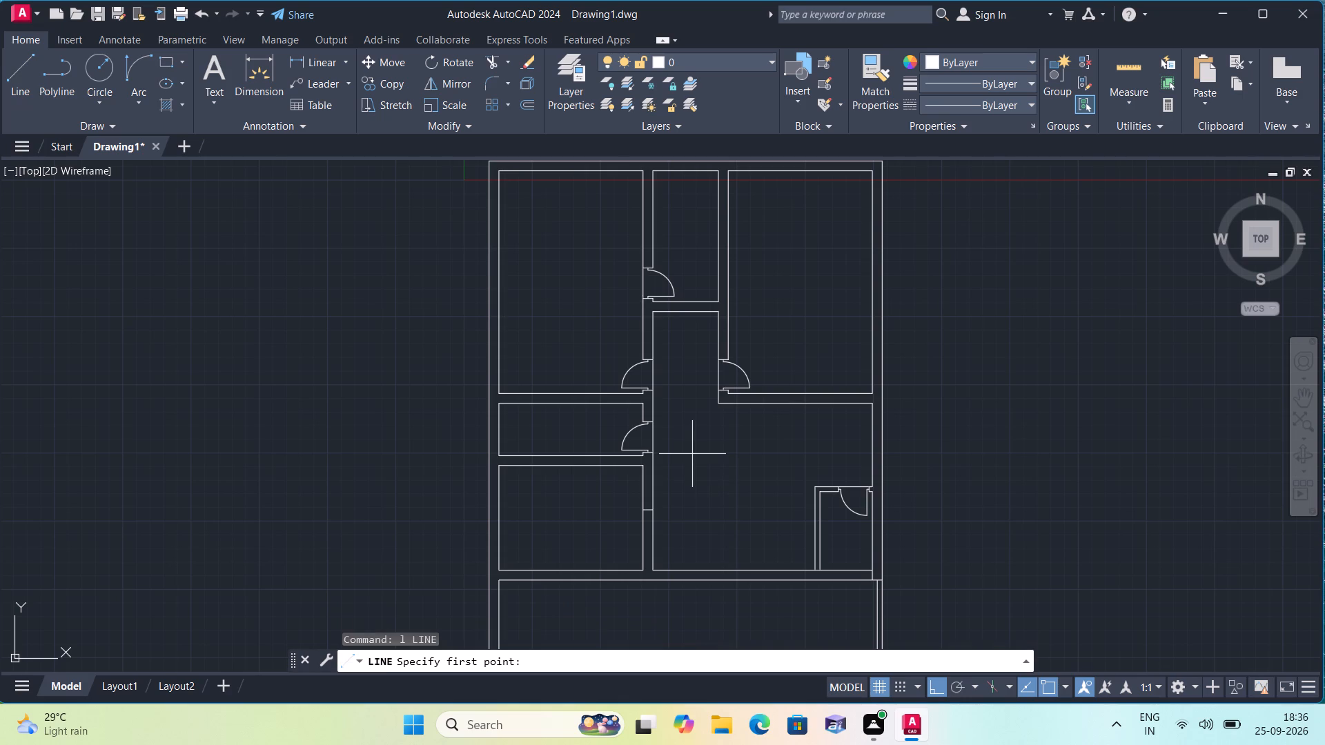
scroll(692, 454, up, 2)
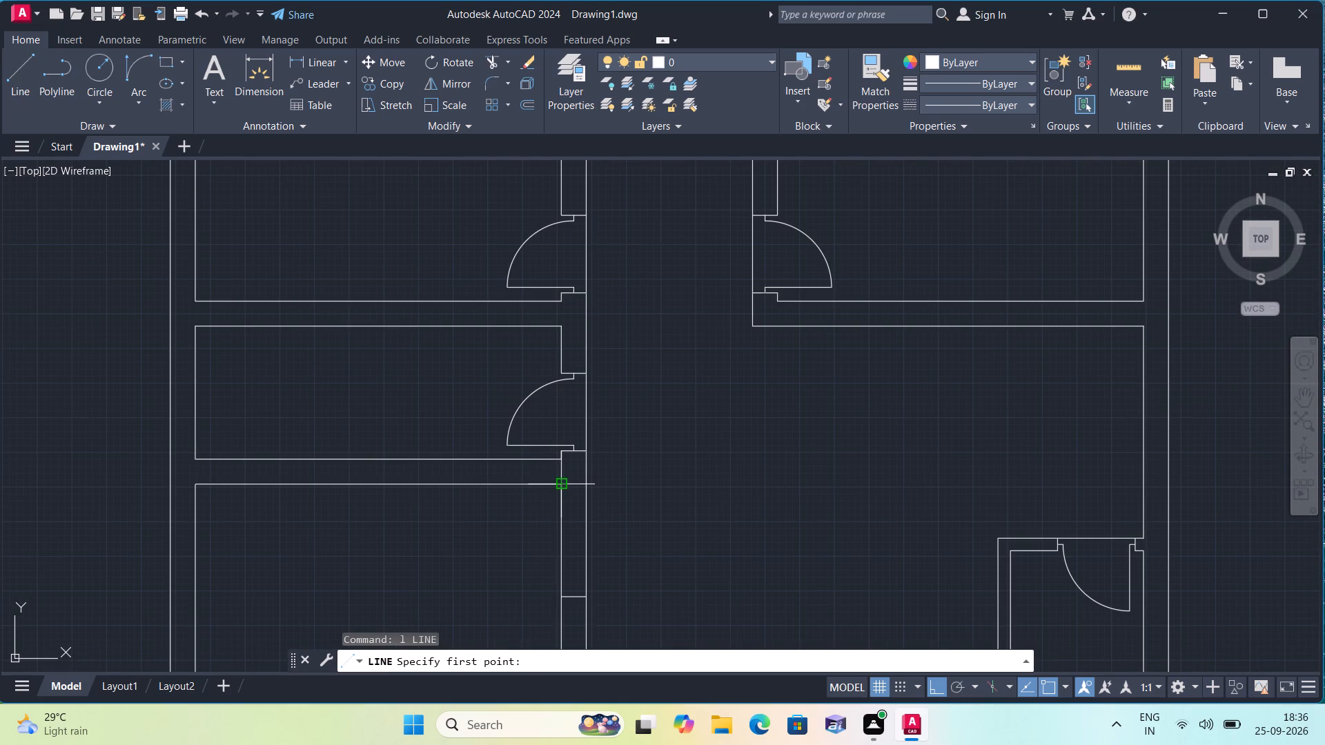
click(565, 485)
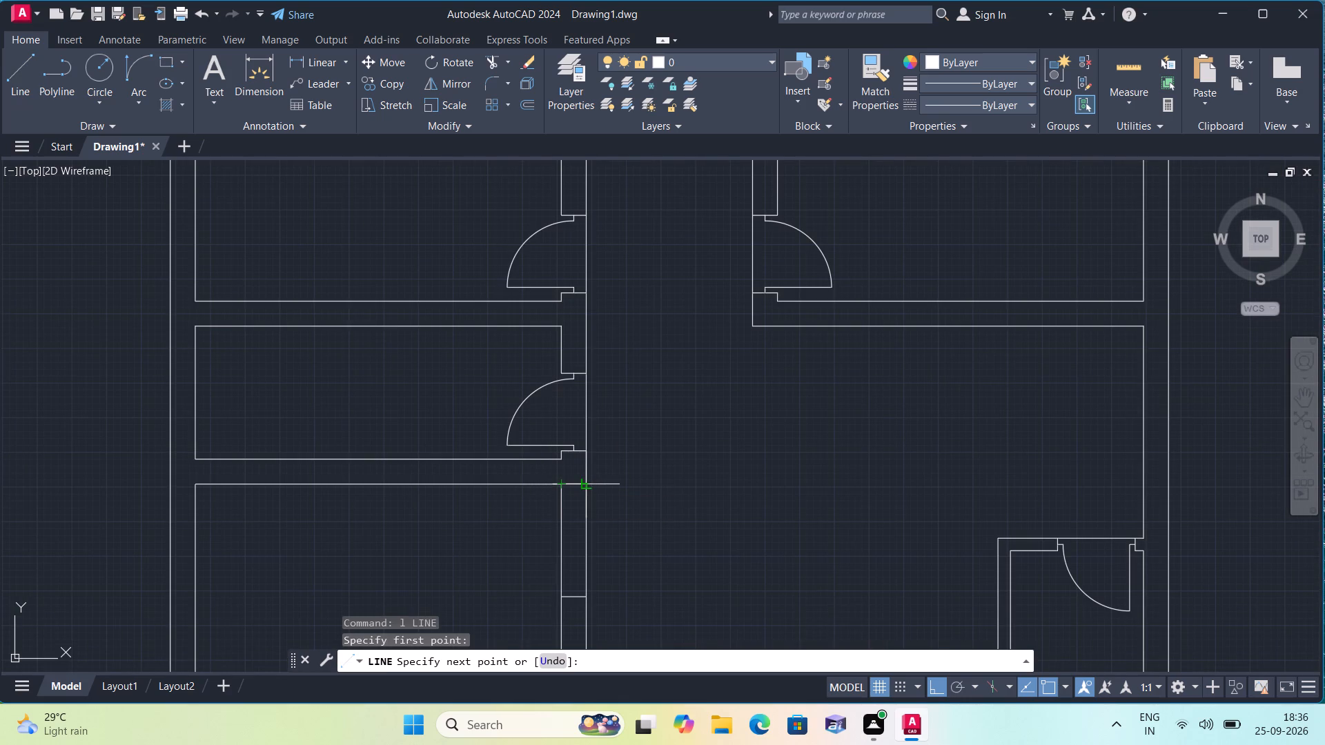
click(588, 485)
key(space)
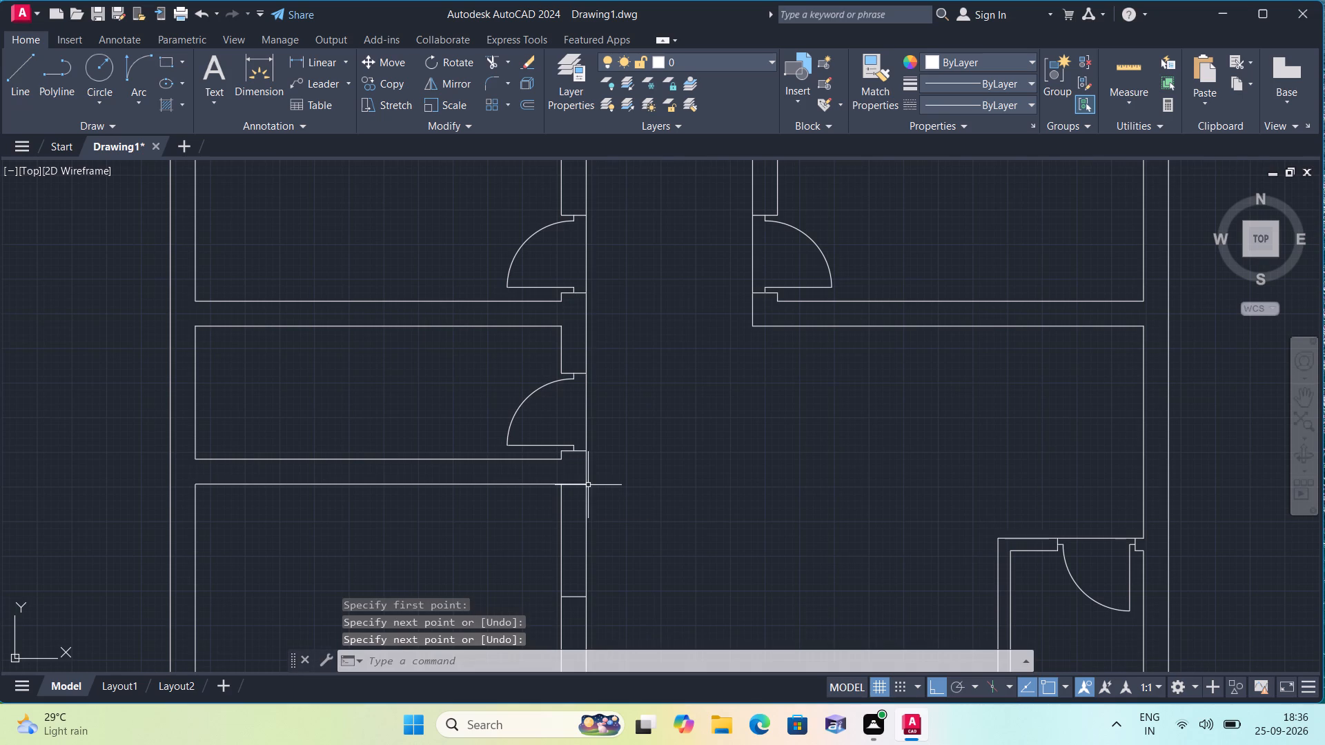
Trim the room-side line of the lower-left room's right wall between the new cross line and the one below it.
key(t)
key(r)
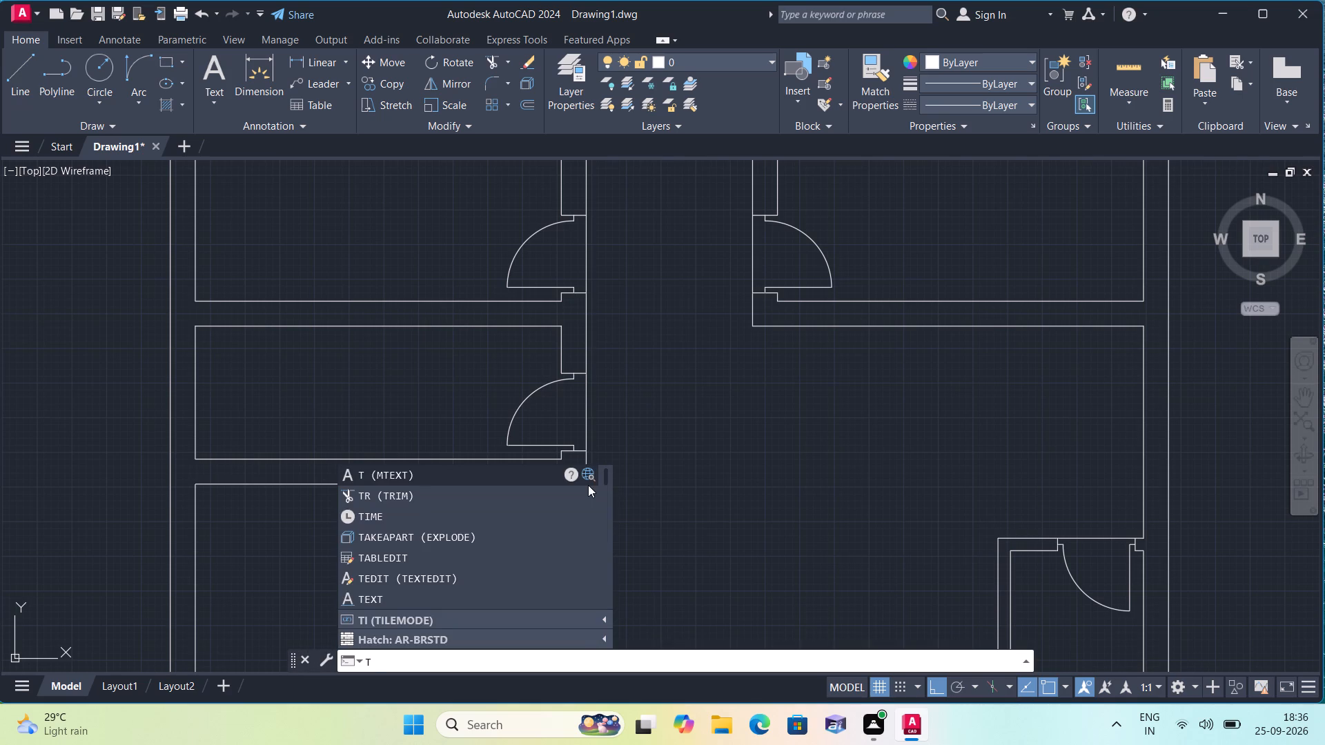
text(im)
key(space)
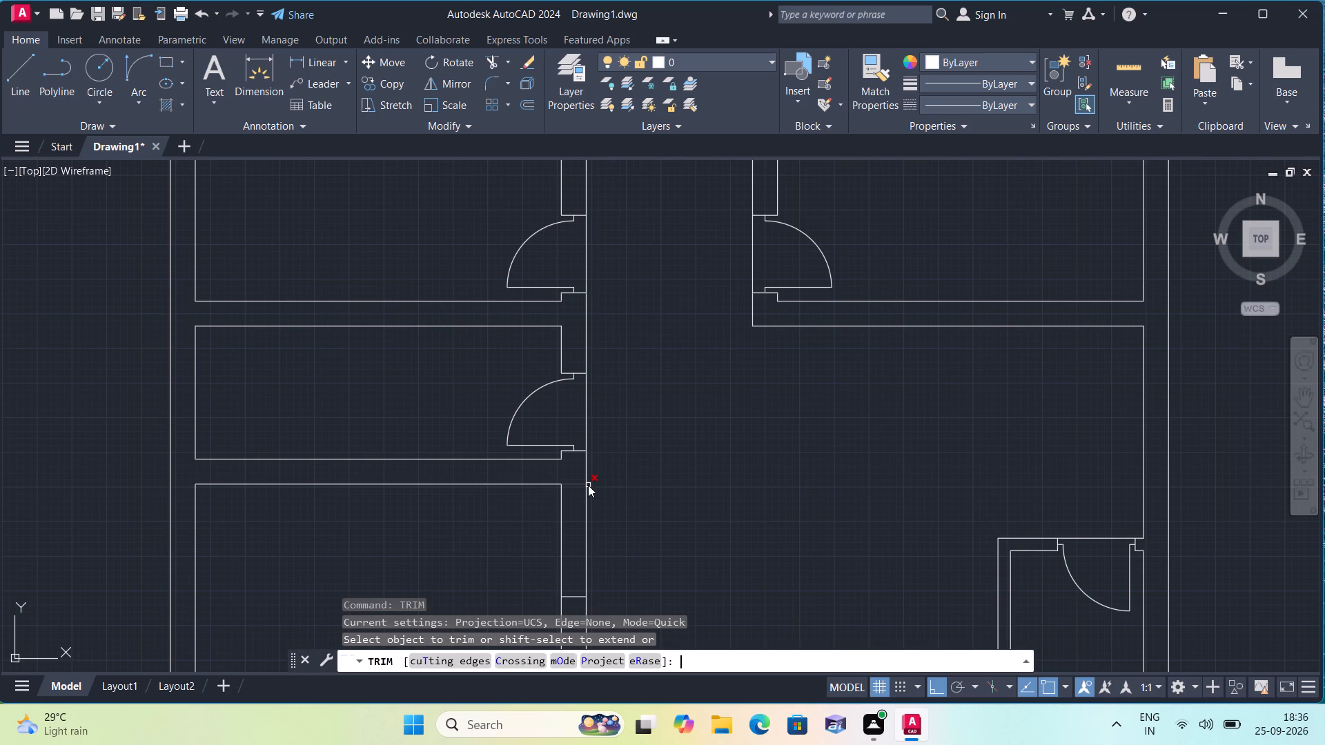
scroll(463, 505, down, 1)
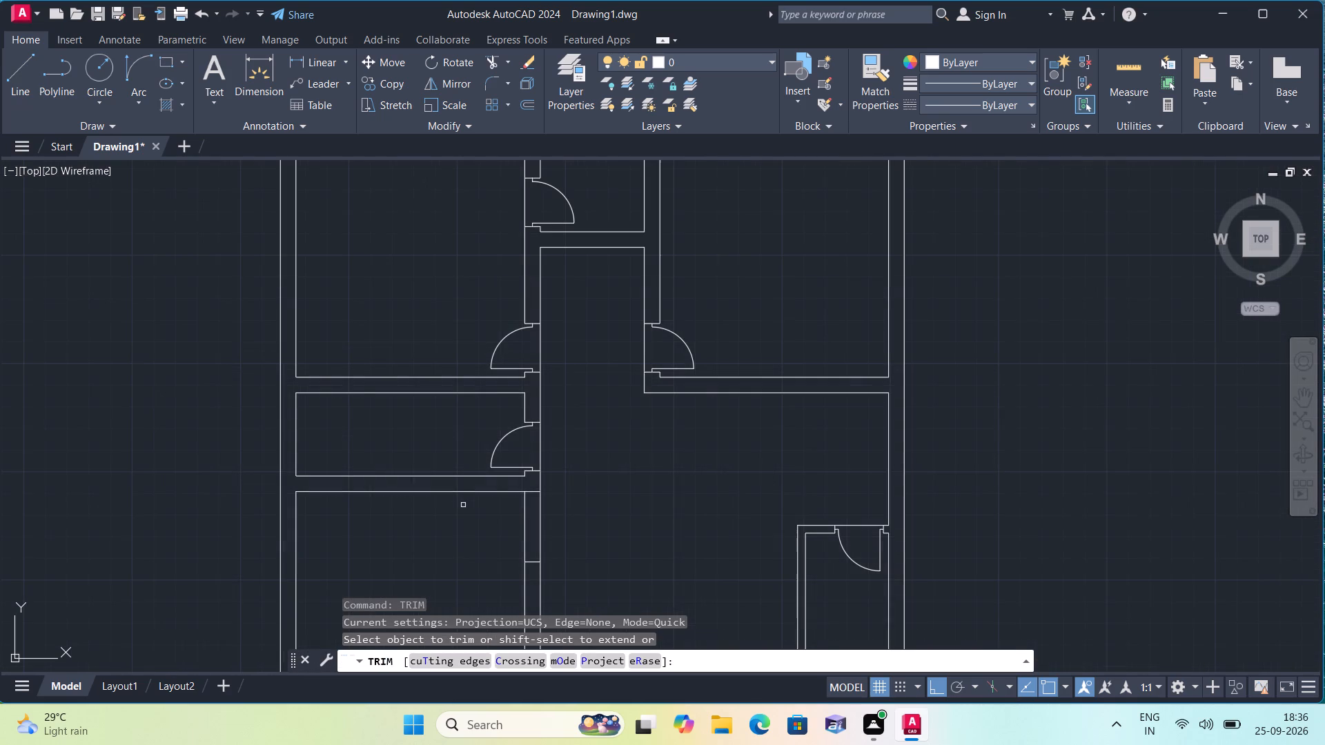
click(524, 543)
scroll(436, 506, down, 1)
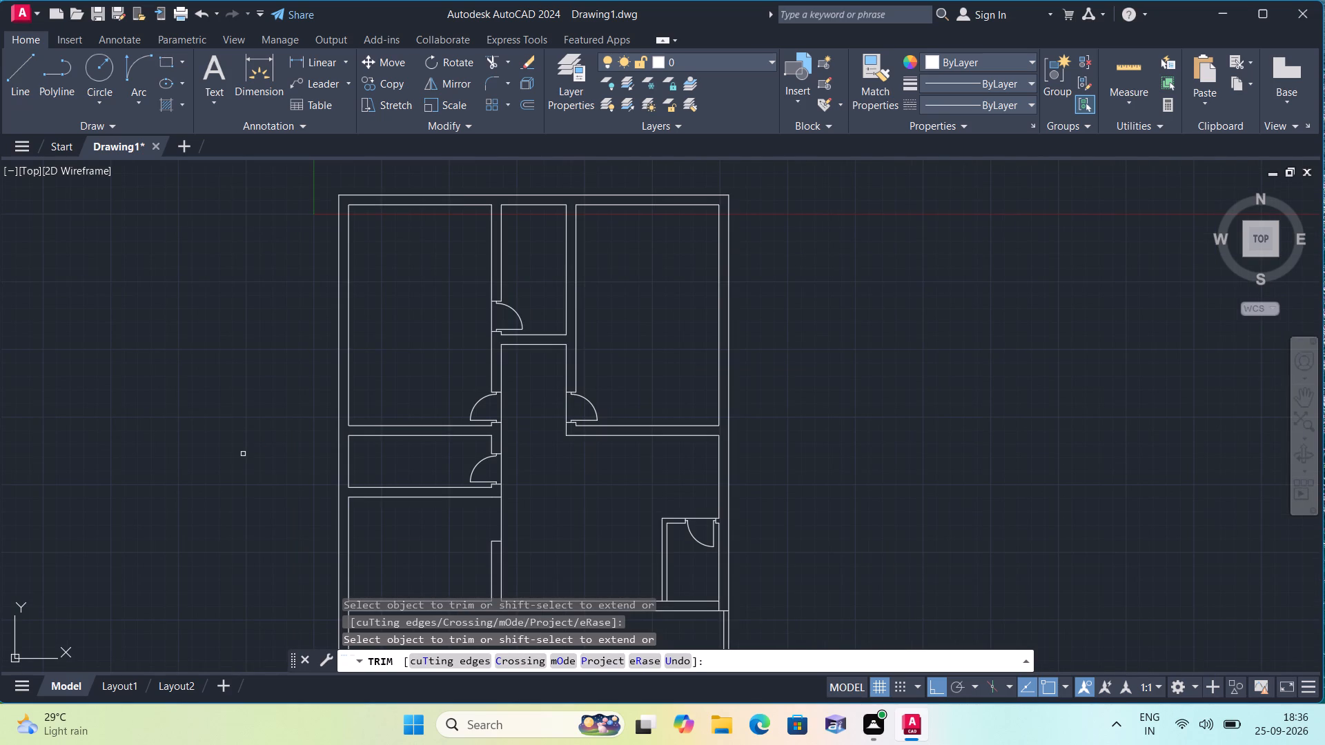
key(Escape)
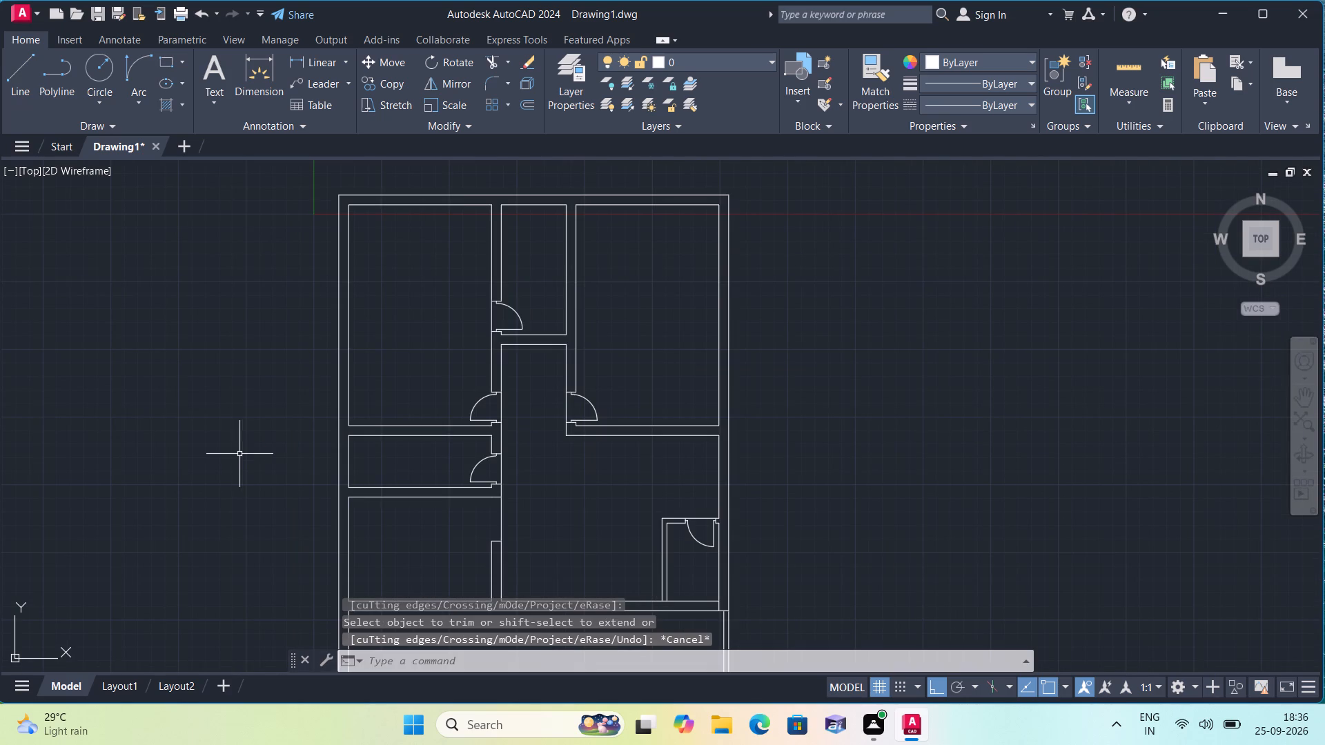
Open toilet_all_views.dwg and copy the plan view of the third toilet.
click(28, 18)
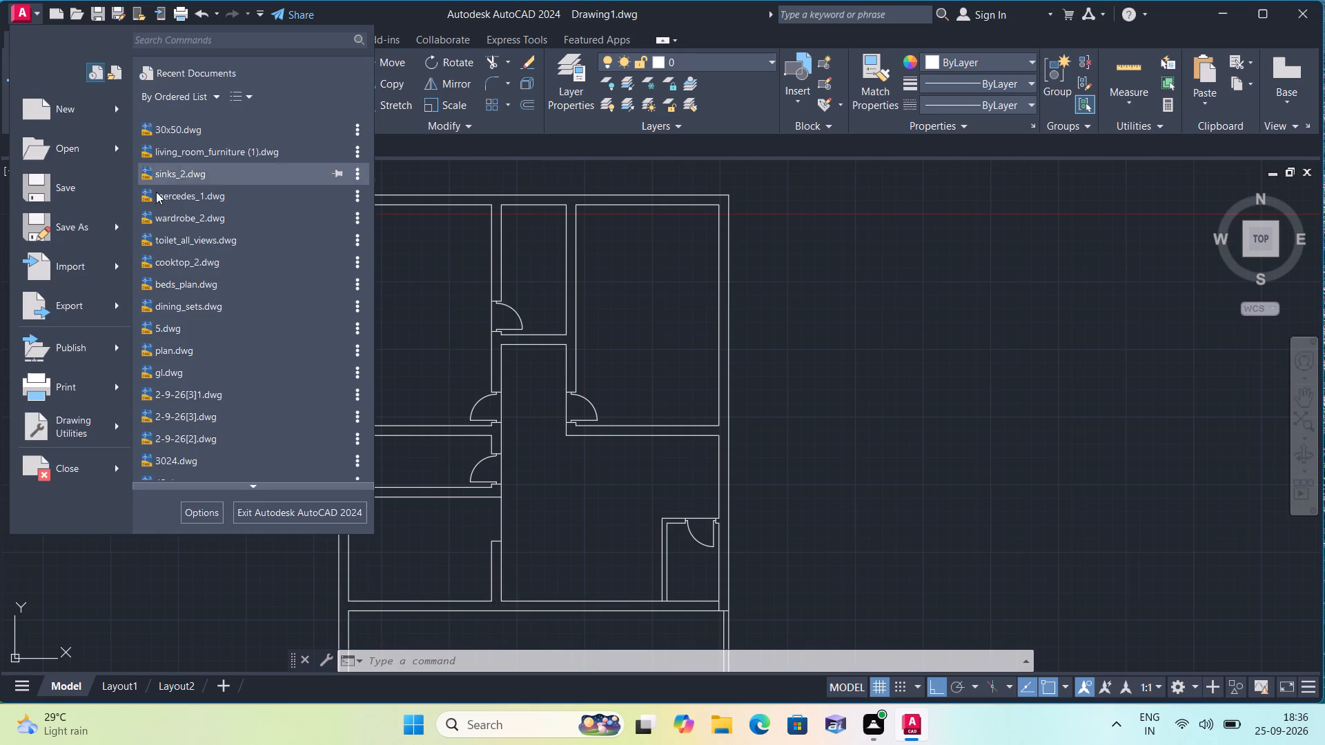
click(190, 241)
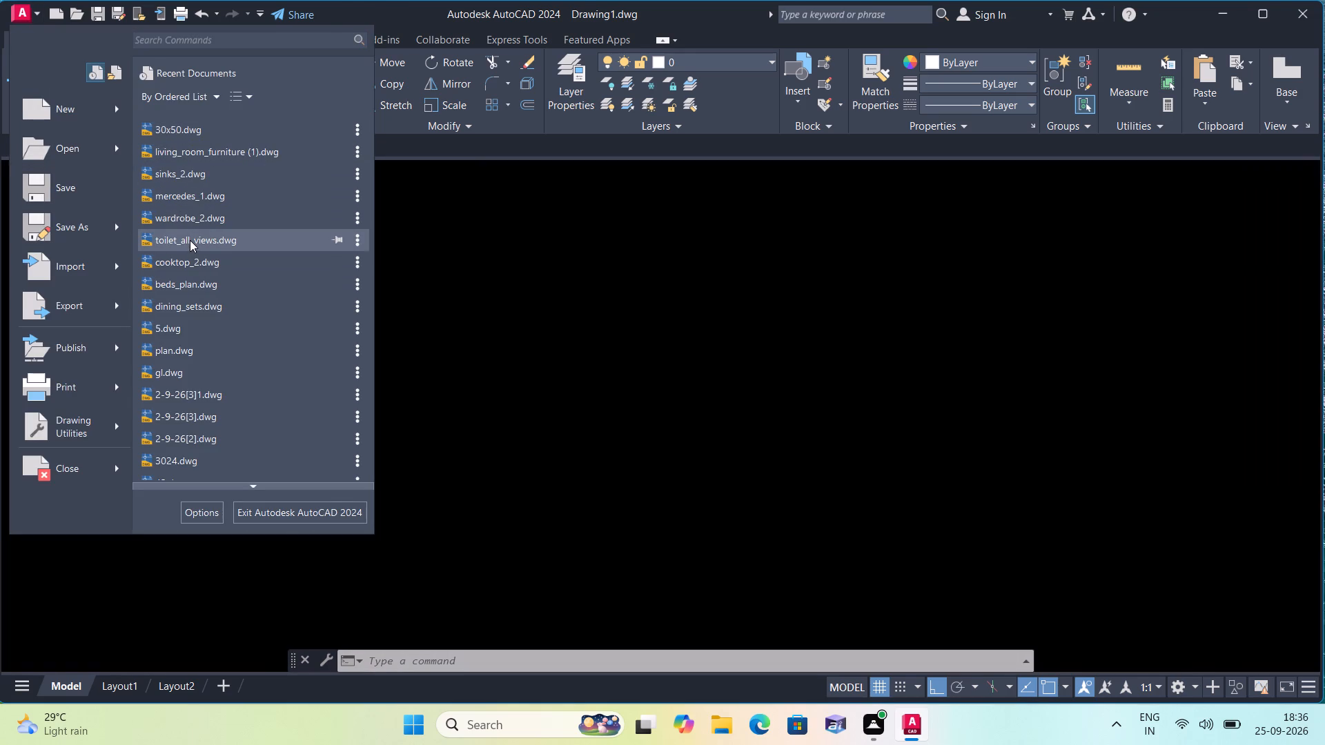
scroll(346, 364, down, 1)
click(395, 375)
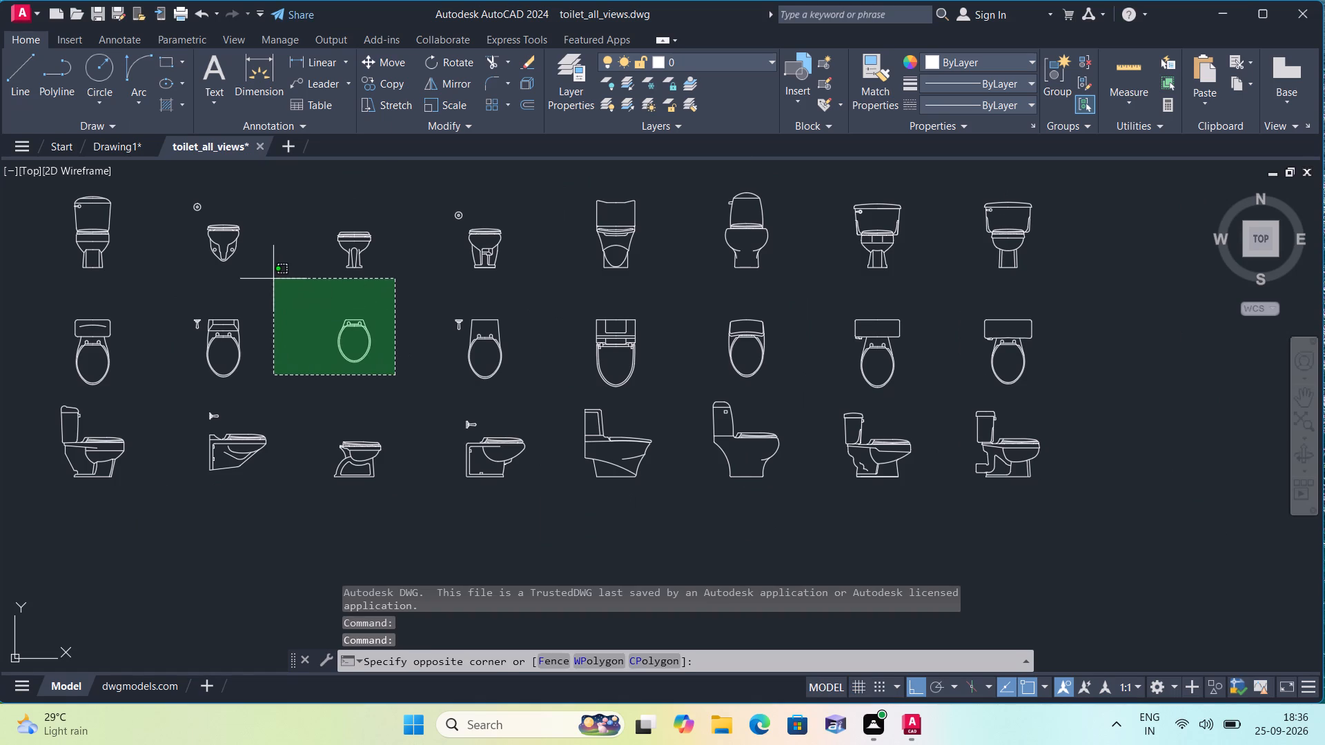
click(273, 279)
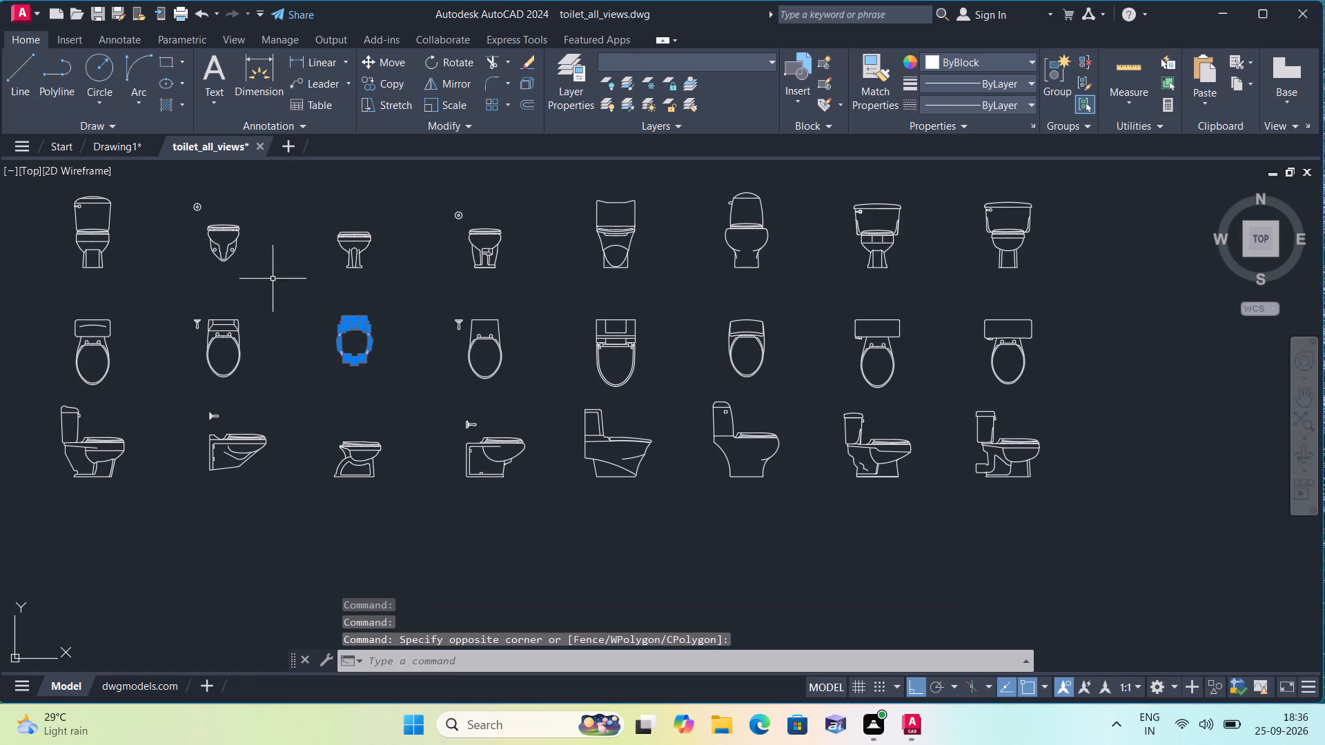
key(ctrl+c)
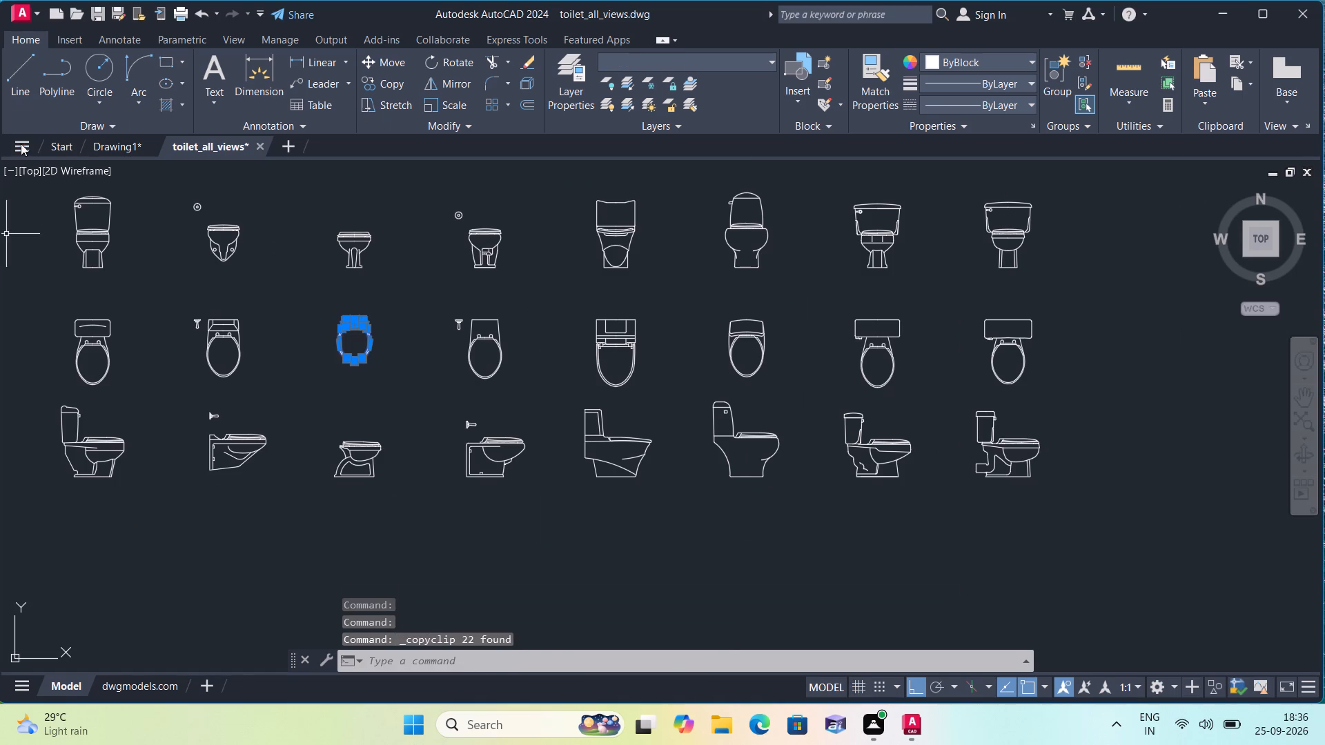
Paste the copied toilet into Drawing1, in the empty space beside the floor plan.
click(111, 145)
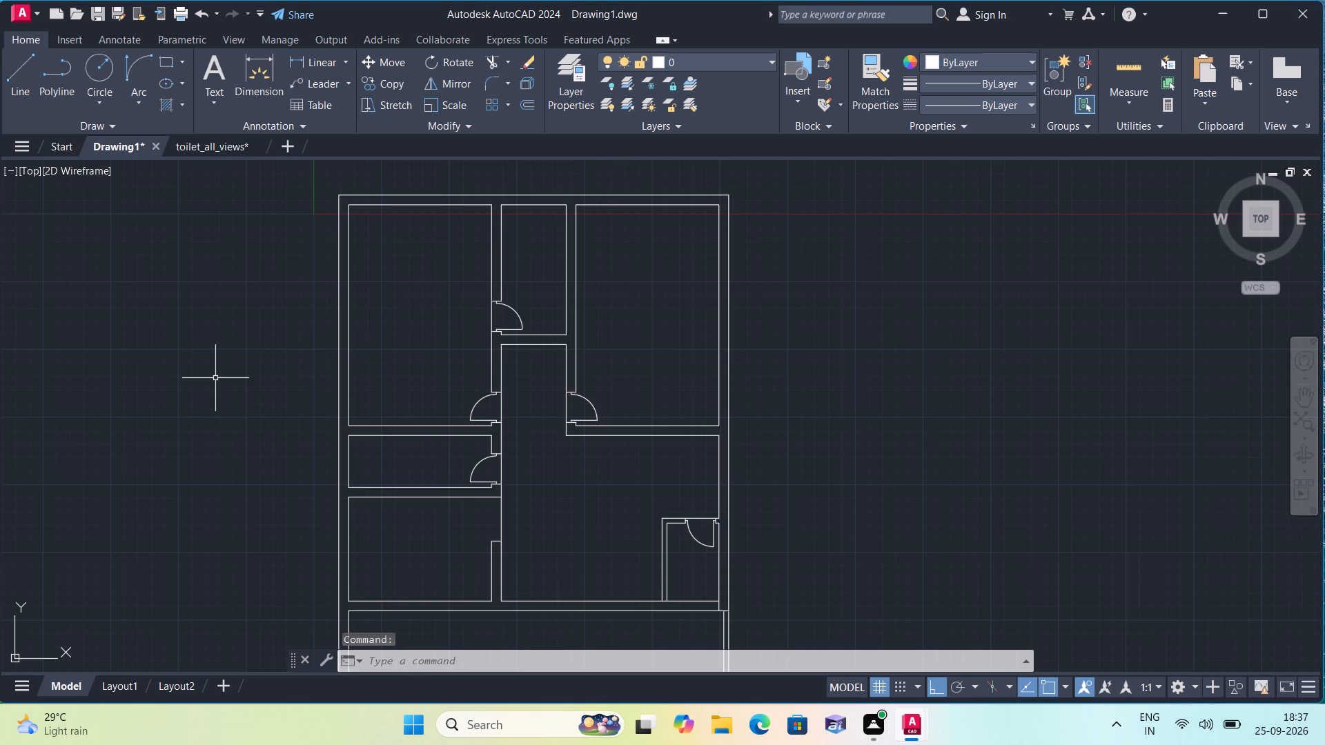
key(ctrl+v)
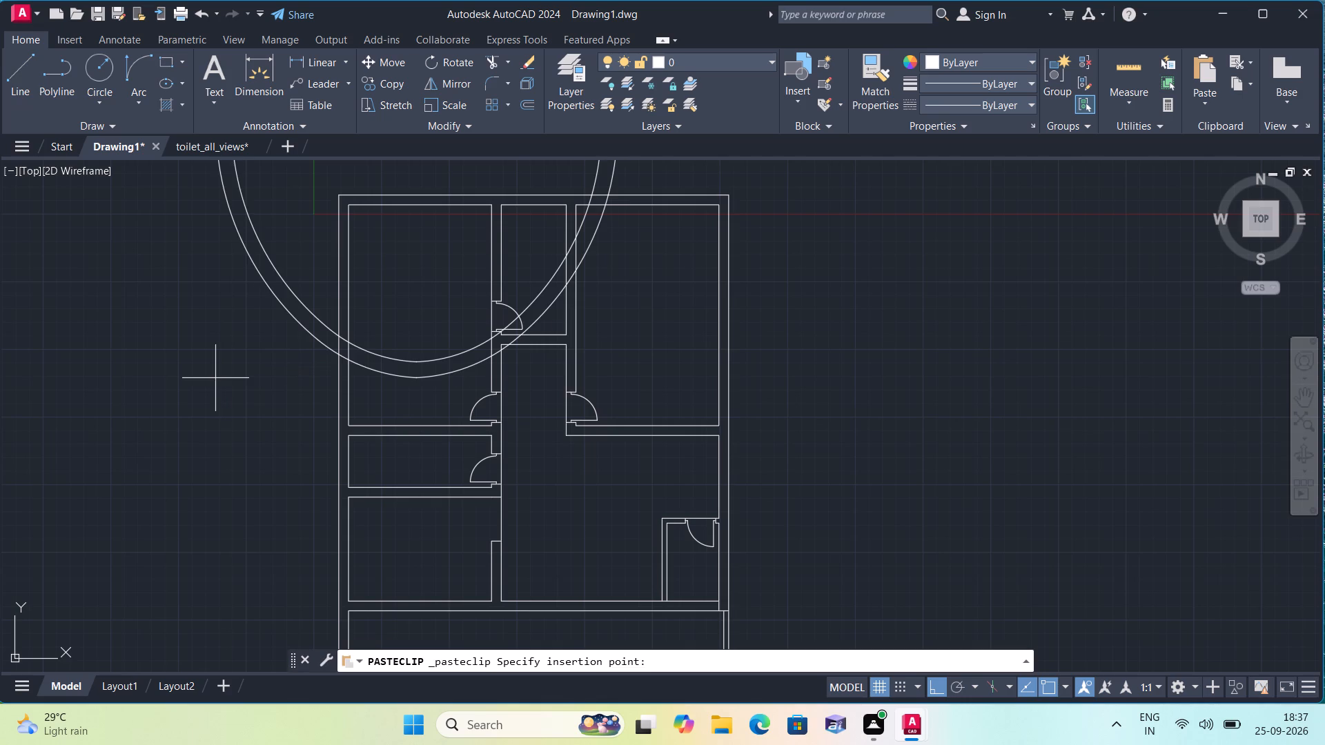
scroll(208, 452, down, 3)
click(449, 458)
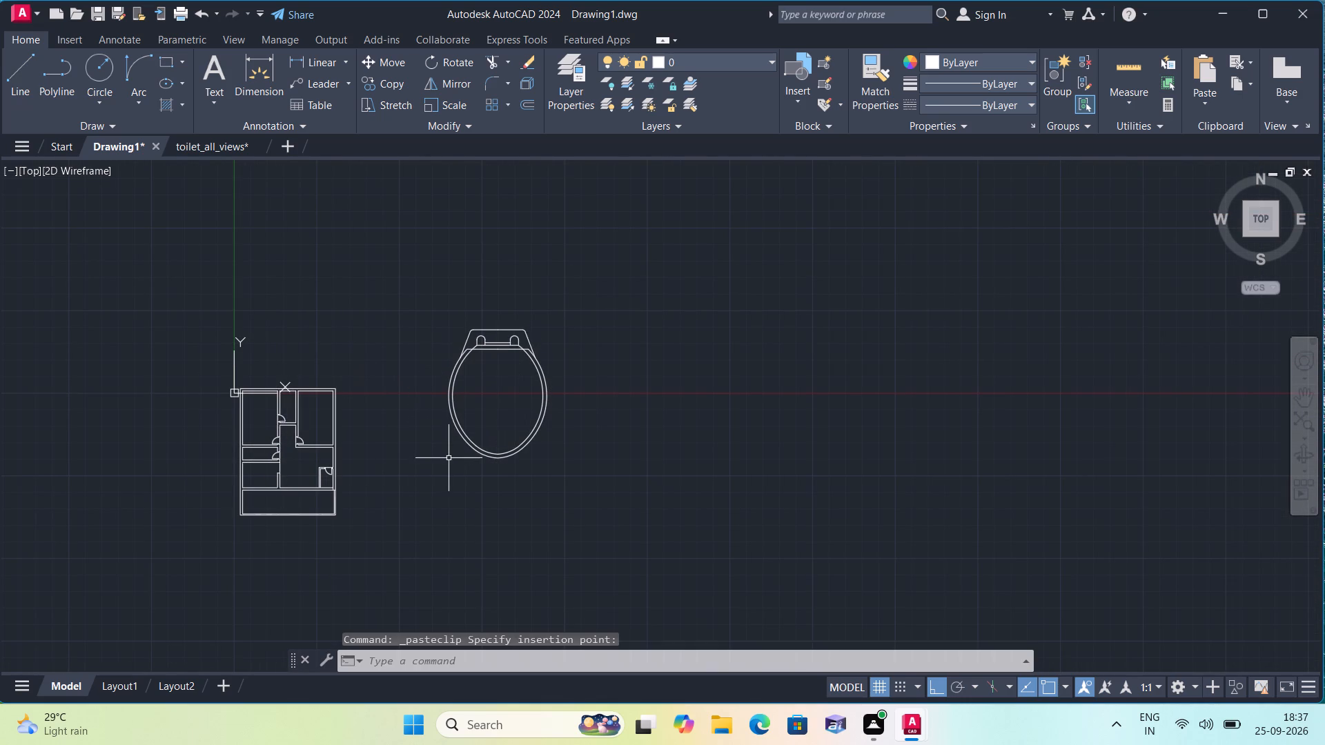
Scale the pasted toilet down freehand from a base point inside its bowl to suit the floor plan.
drag(700, 515, 680, 493)
click(424, 279)
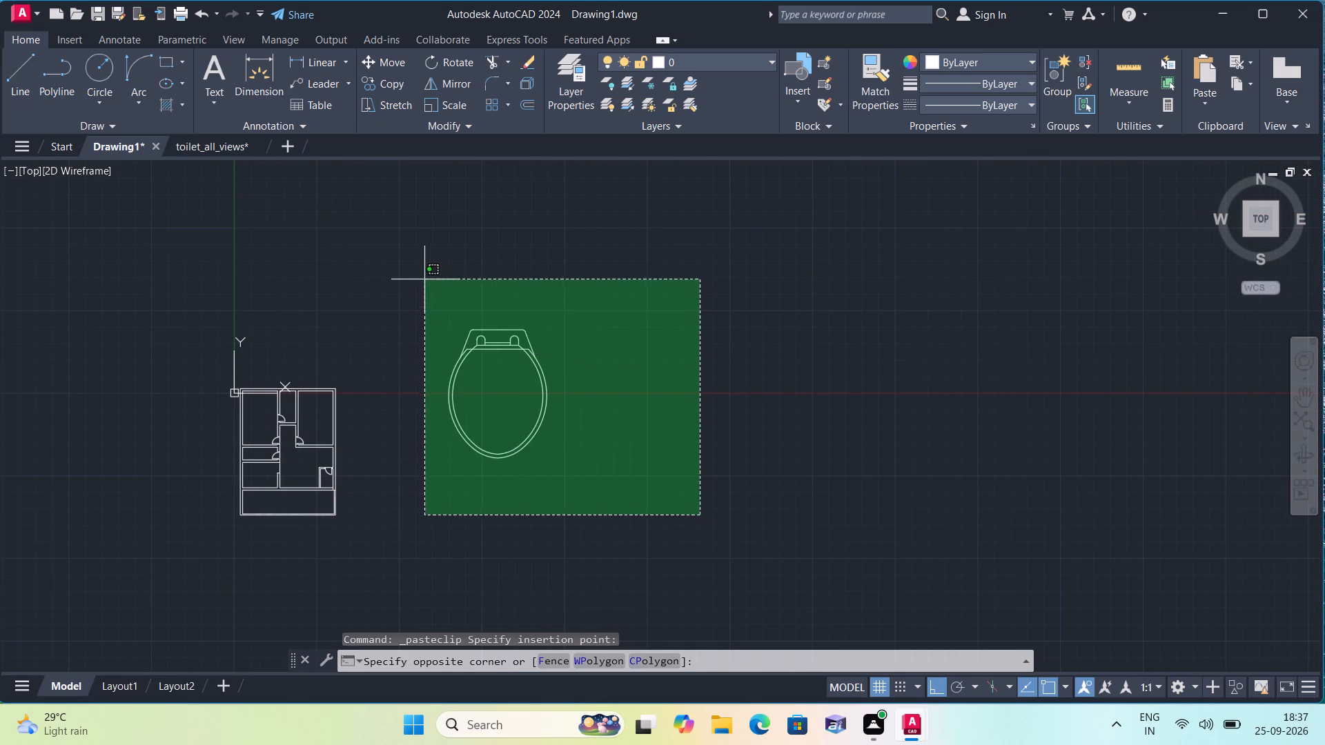
click(453, 108)
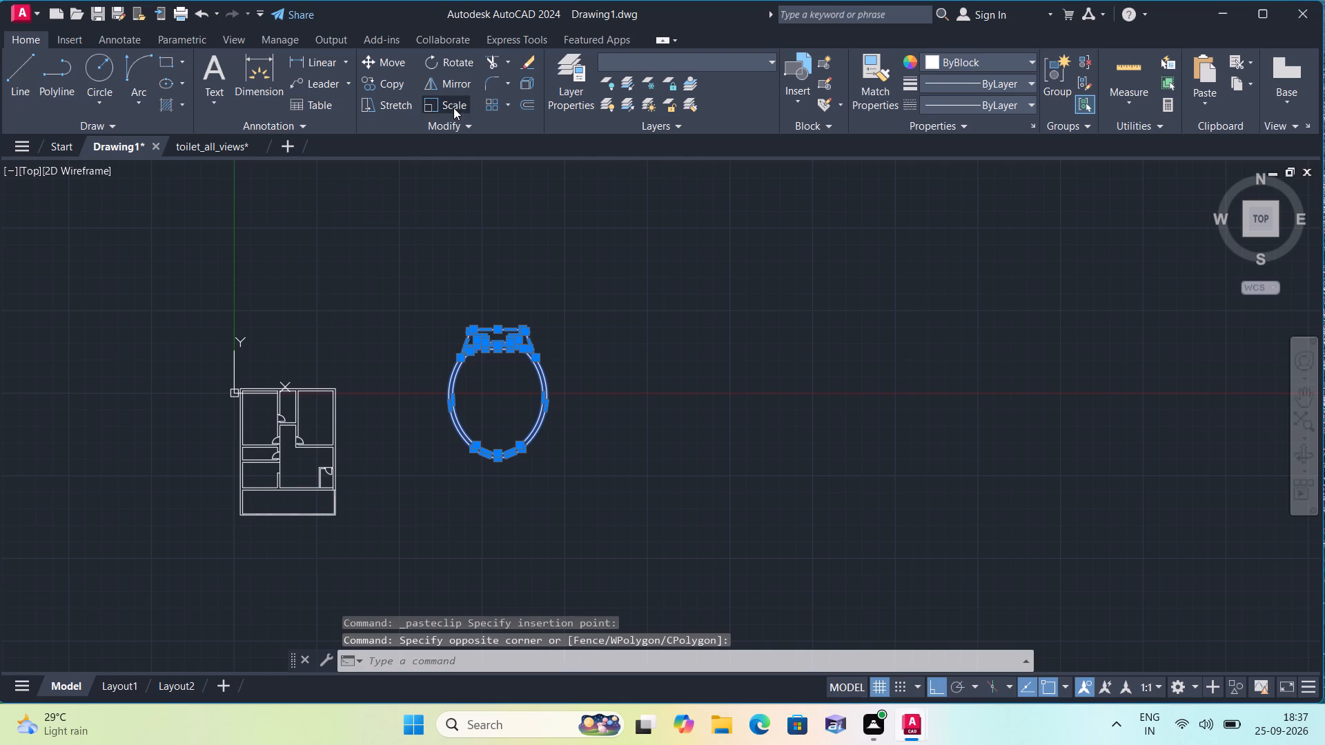
click(516, 386)
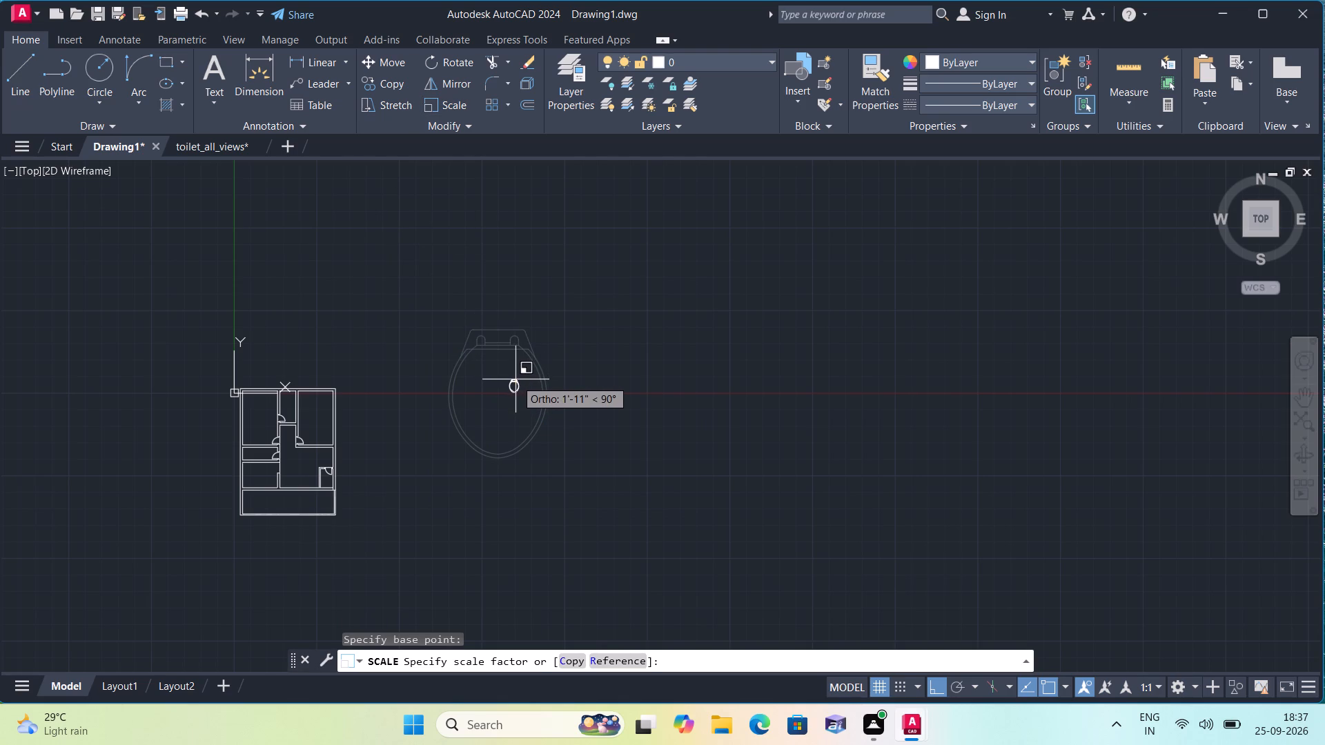
click(516, 379)
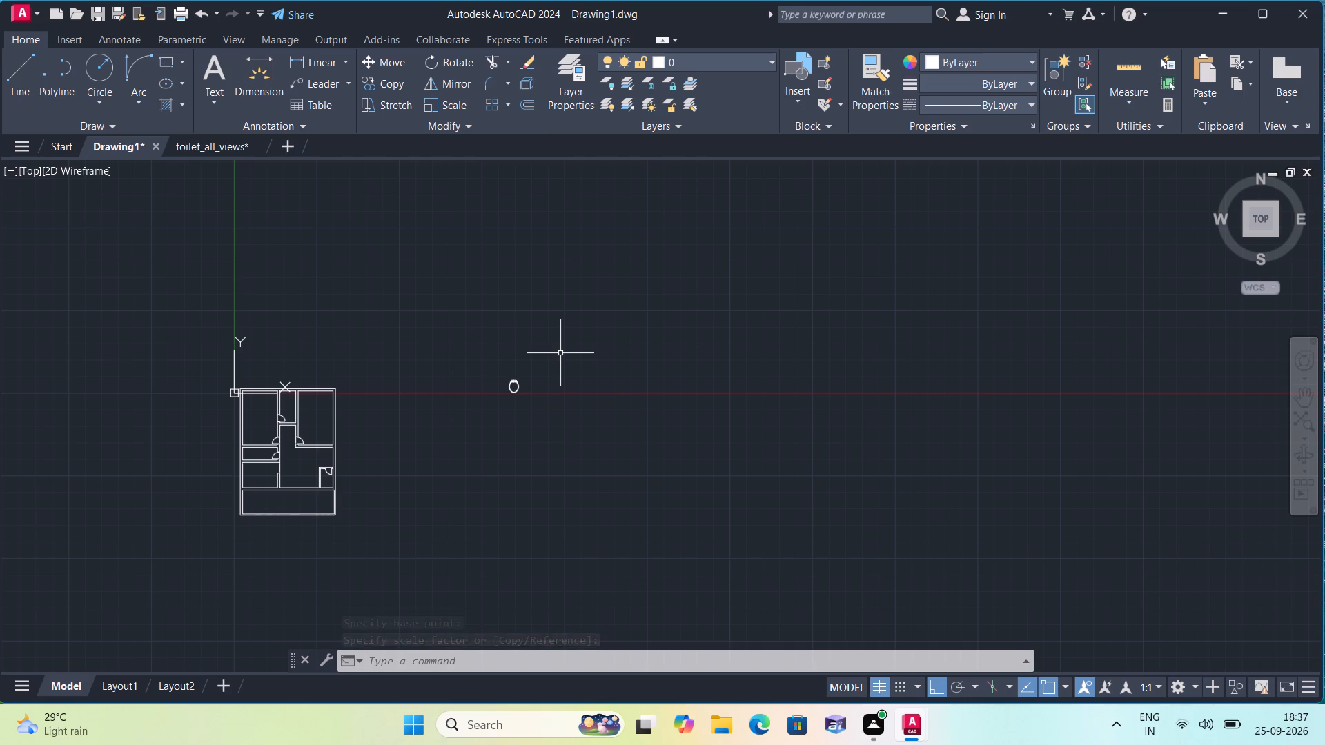
Open cooktop_2.dwg and copy the rounded-corner two-burner cooktop with the slatted grate between its burners.
click(17, 14)
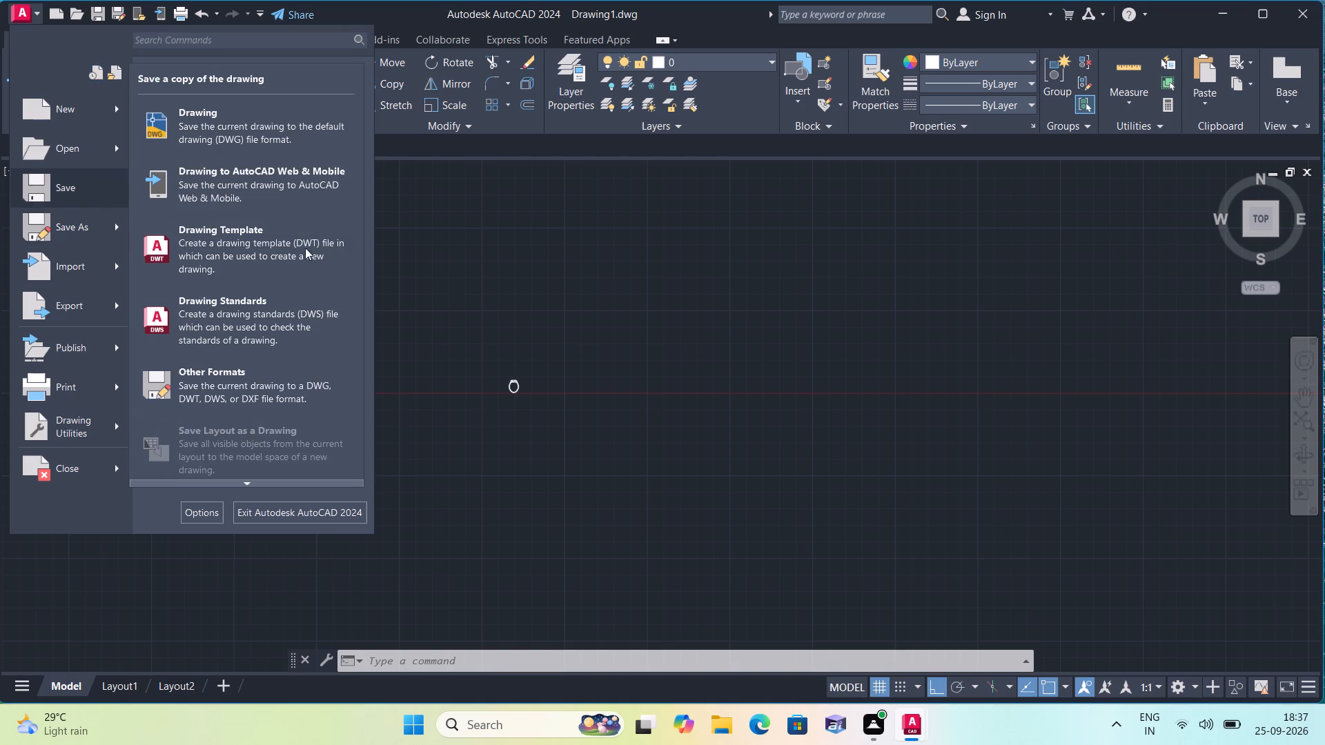
click(455, 247)
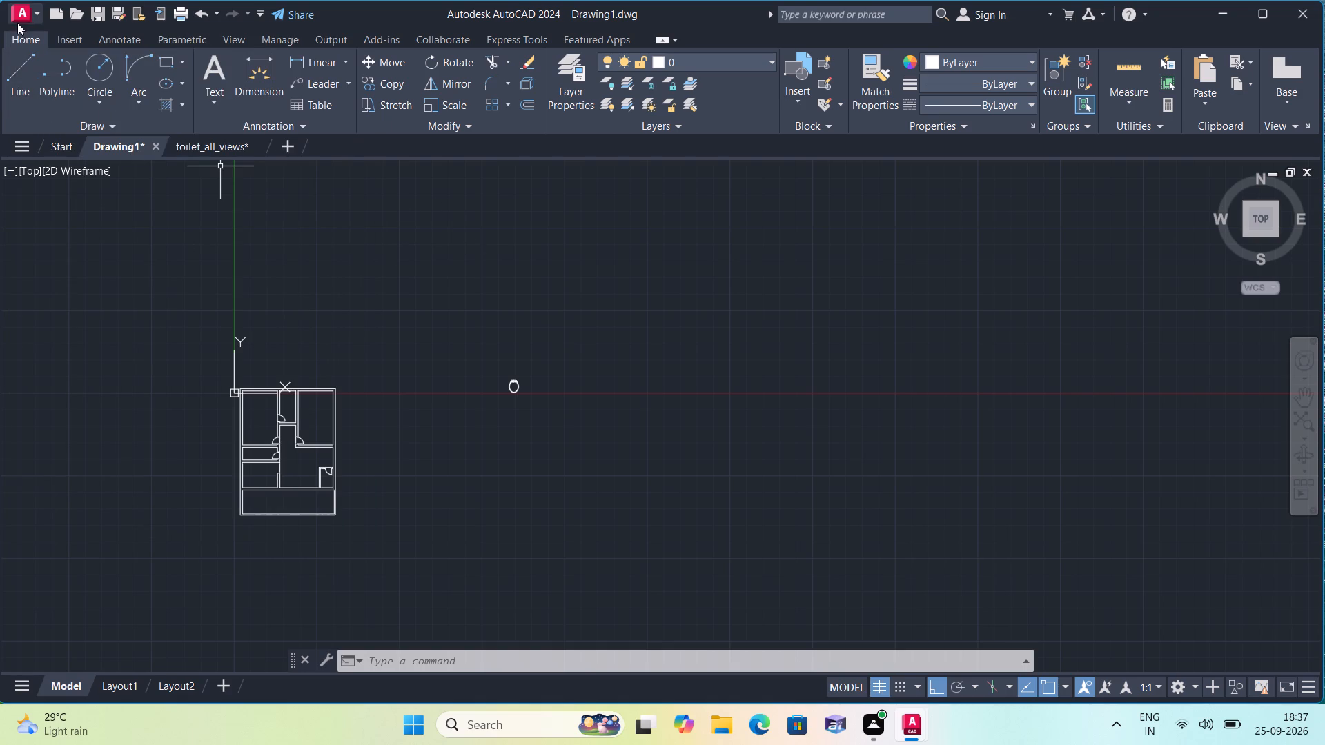
click(19, 10)
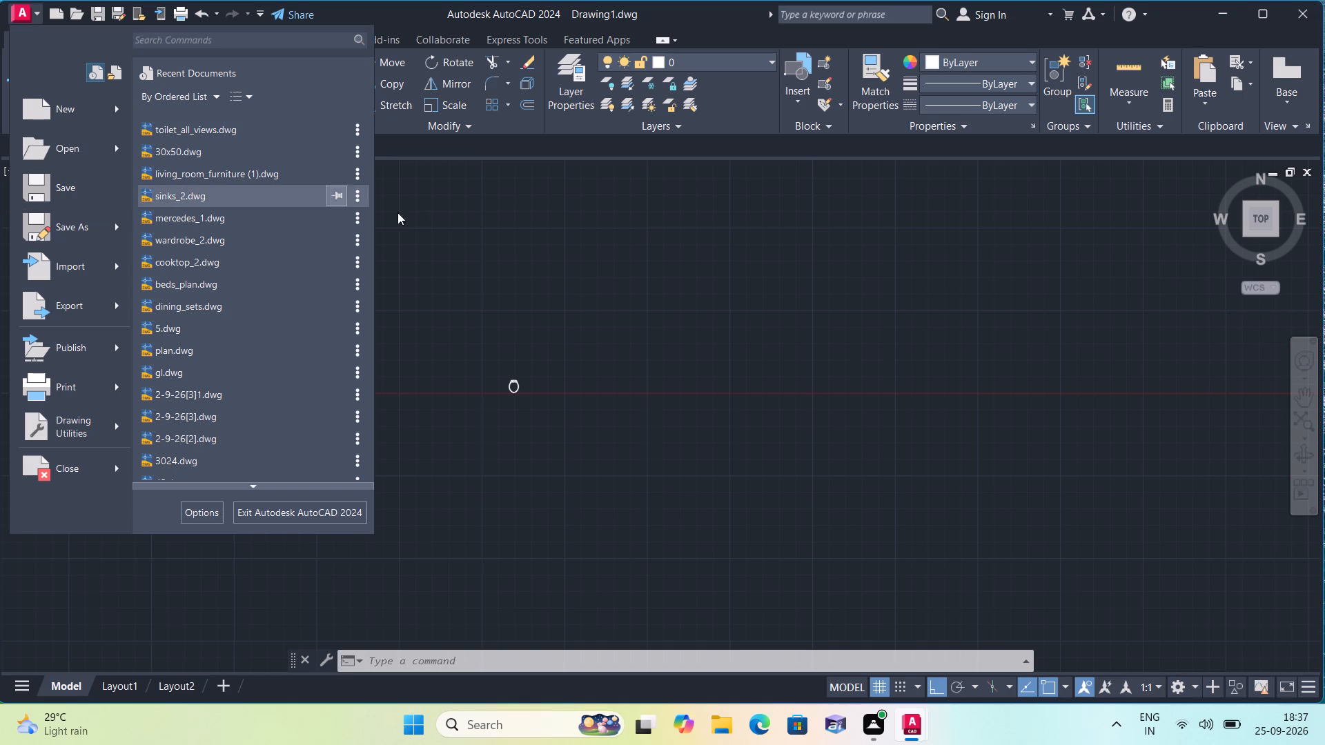
click(198, 261)
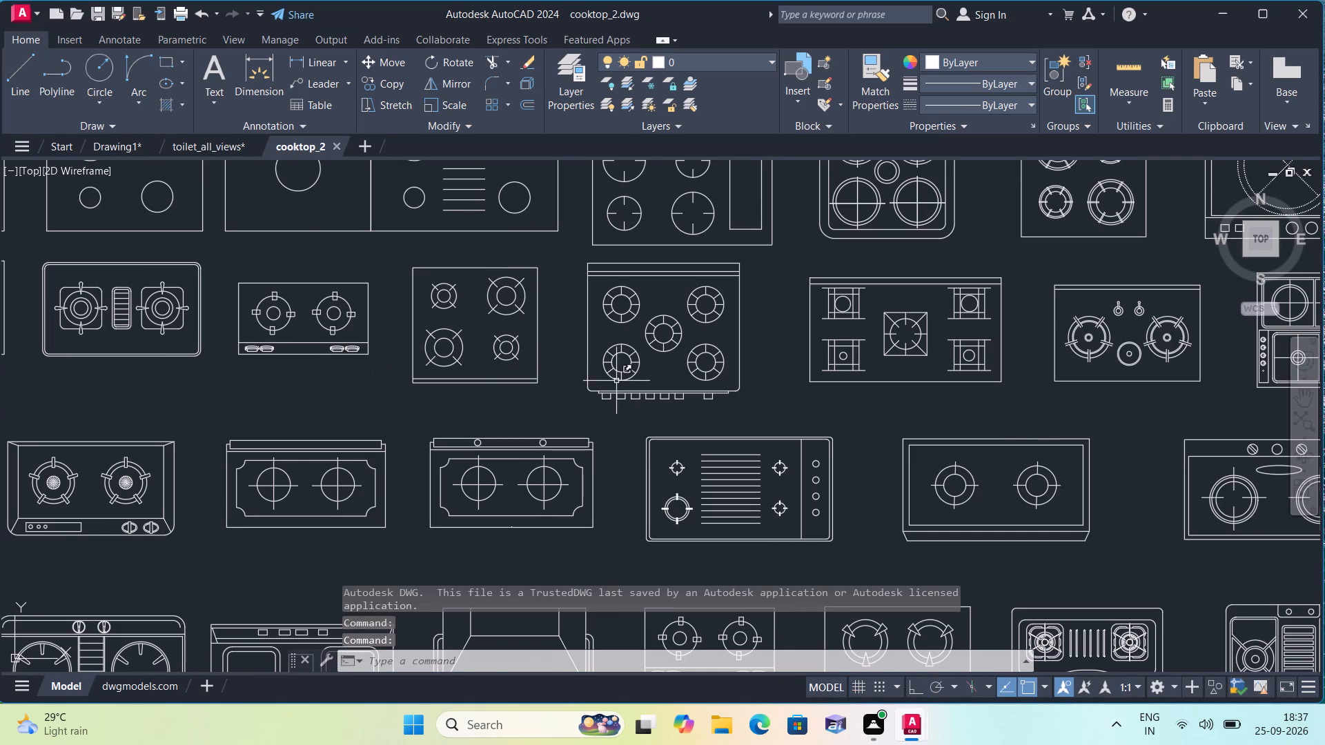
scroll(618, 384, down, 1)
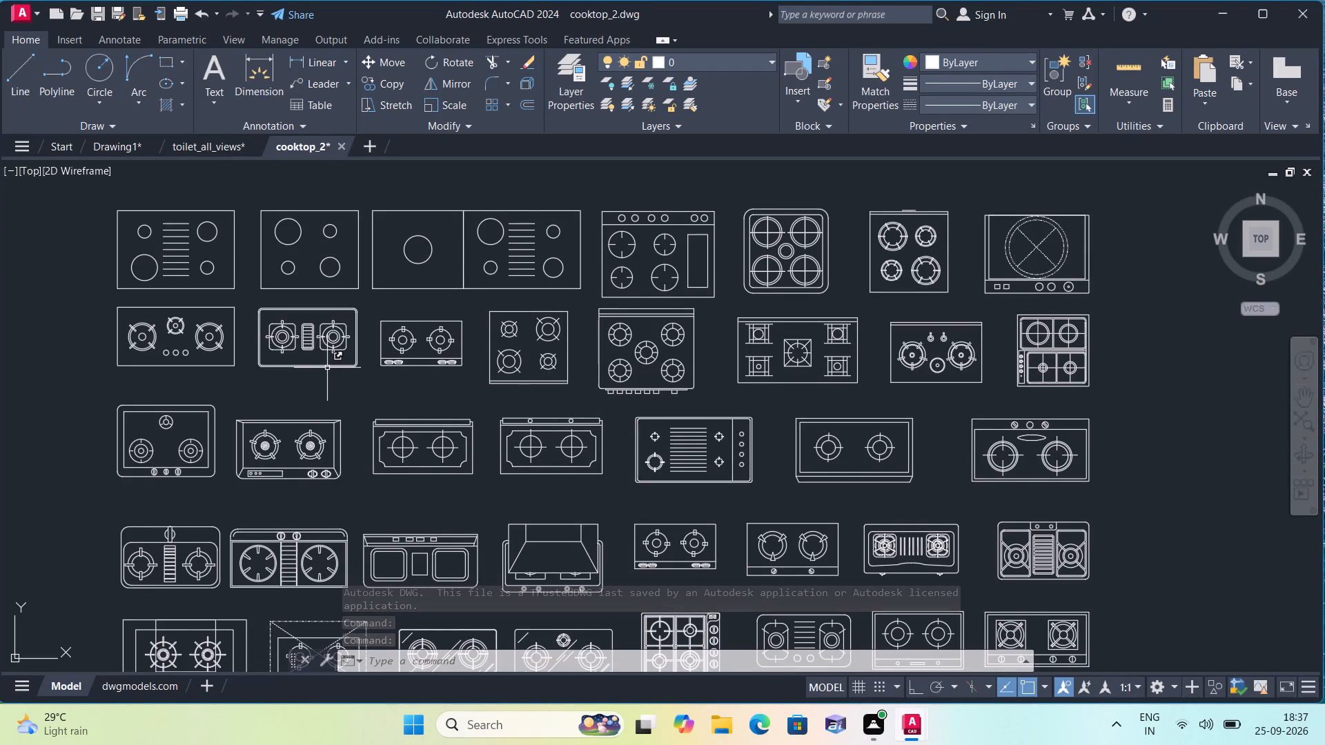
scroll(393, 368, up, 2)
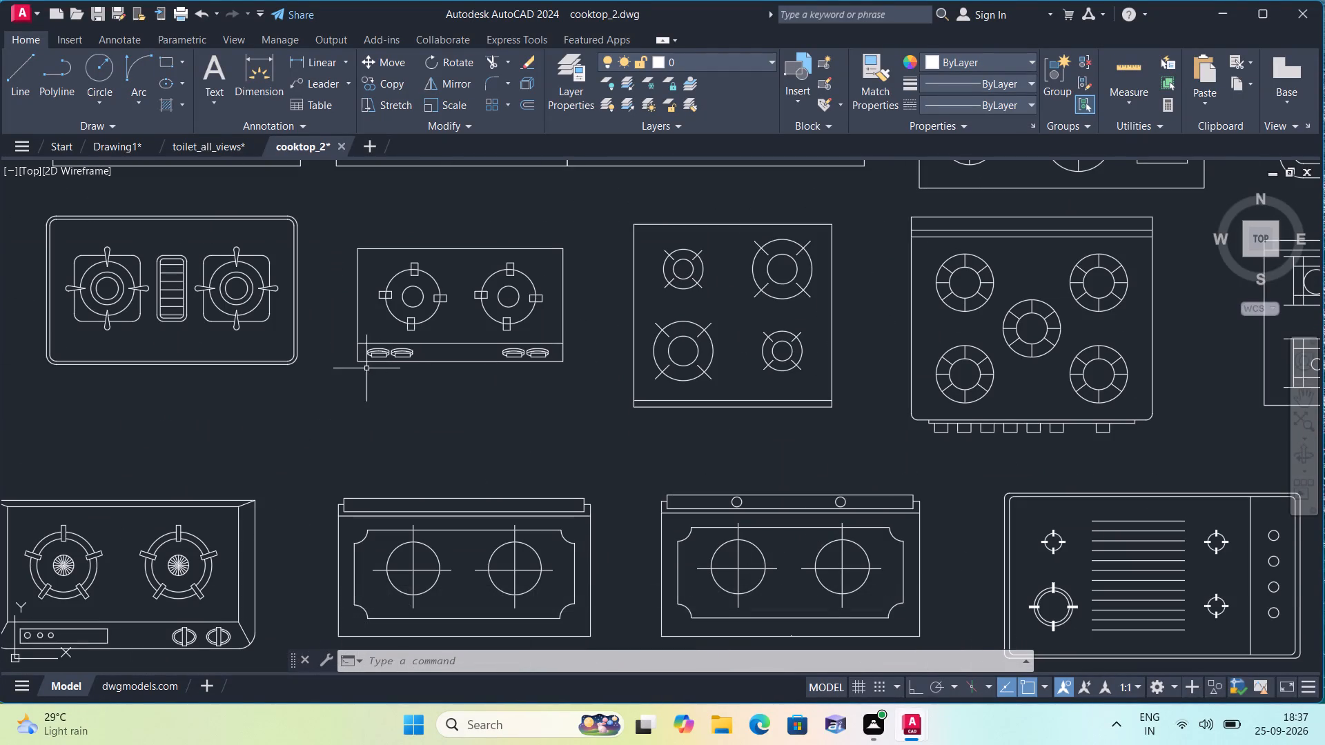
click(331, 372)
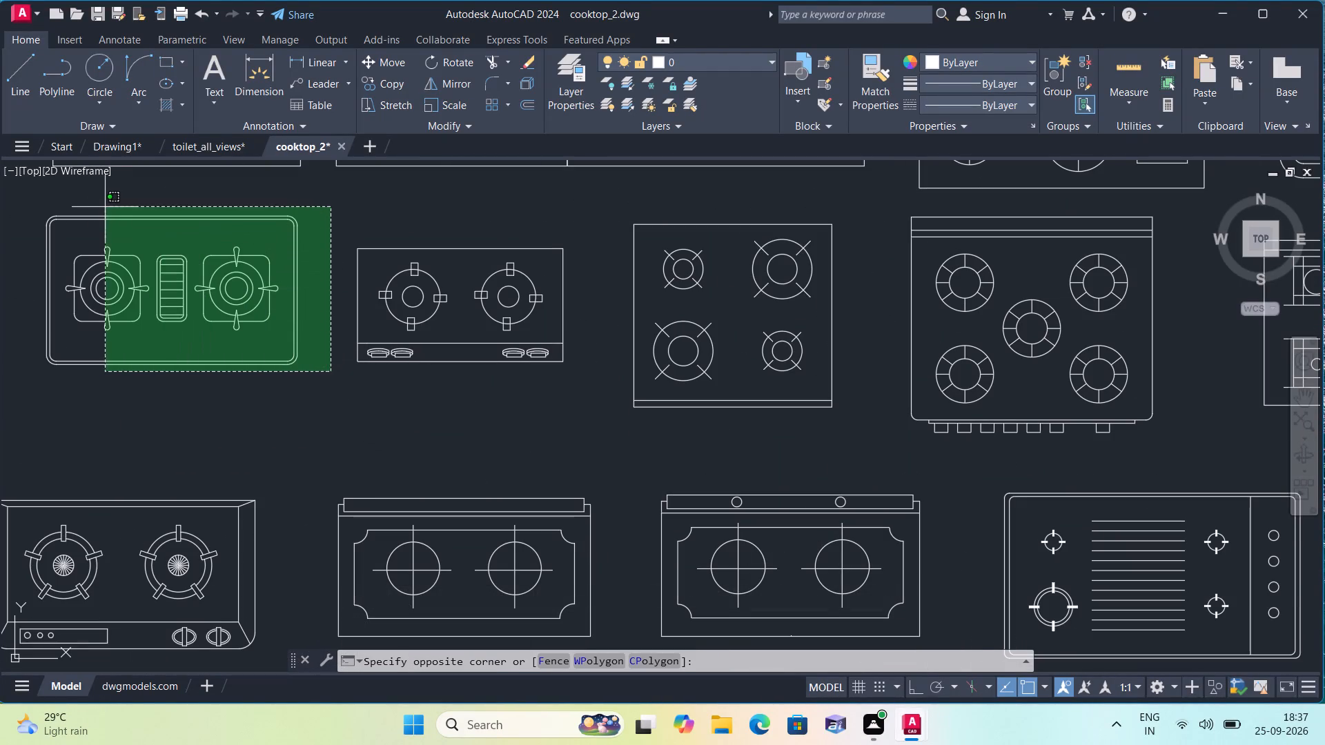
click(24, 203)
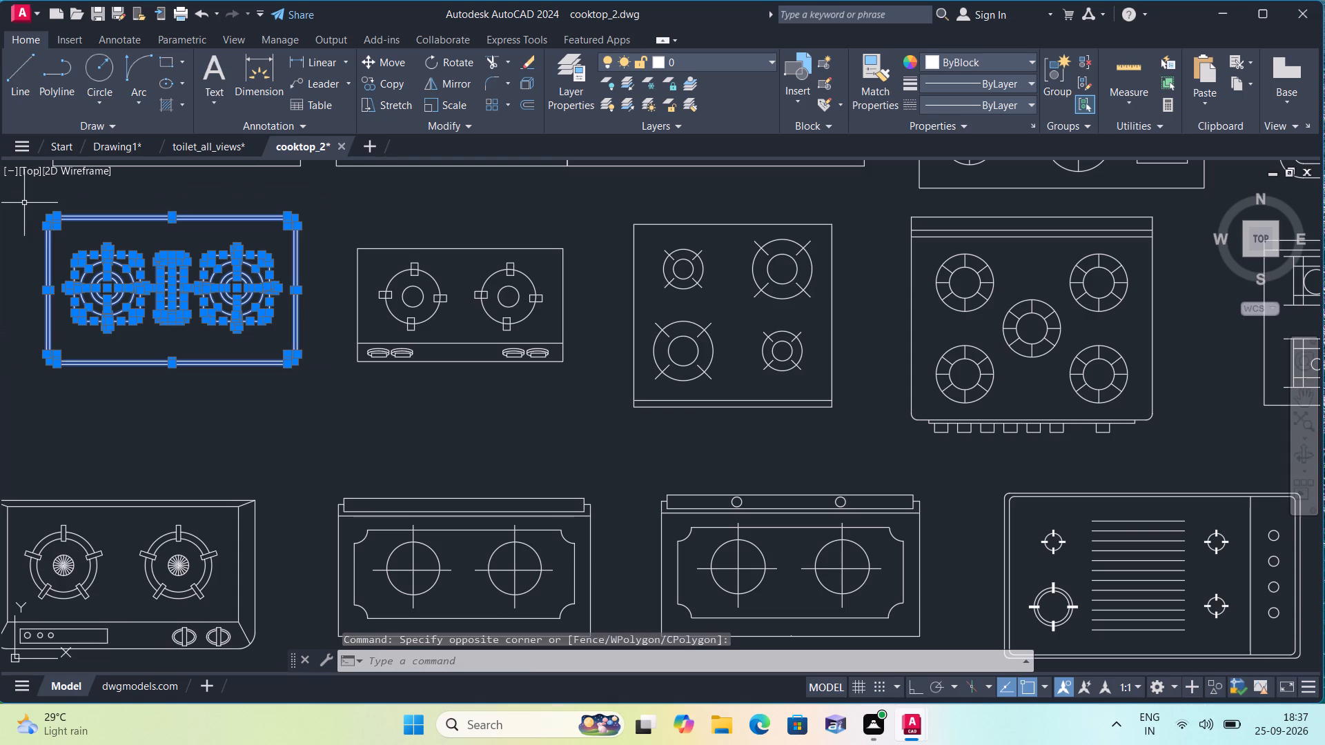
key(ctrl+c)
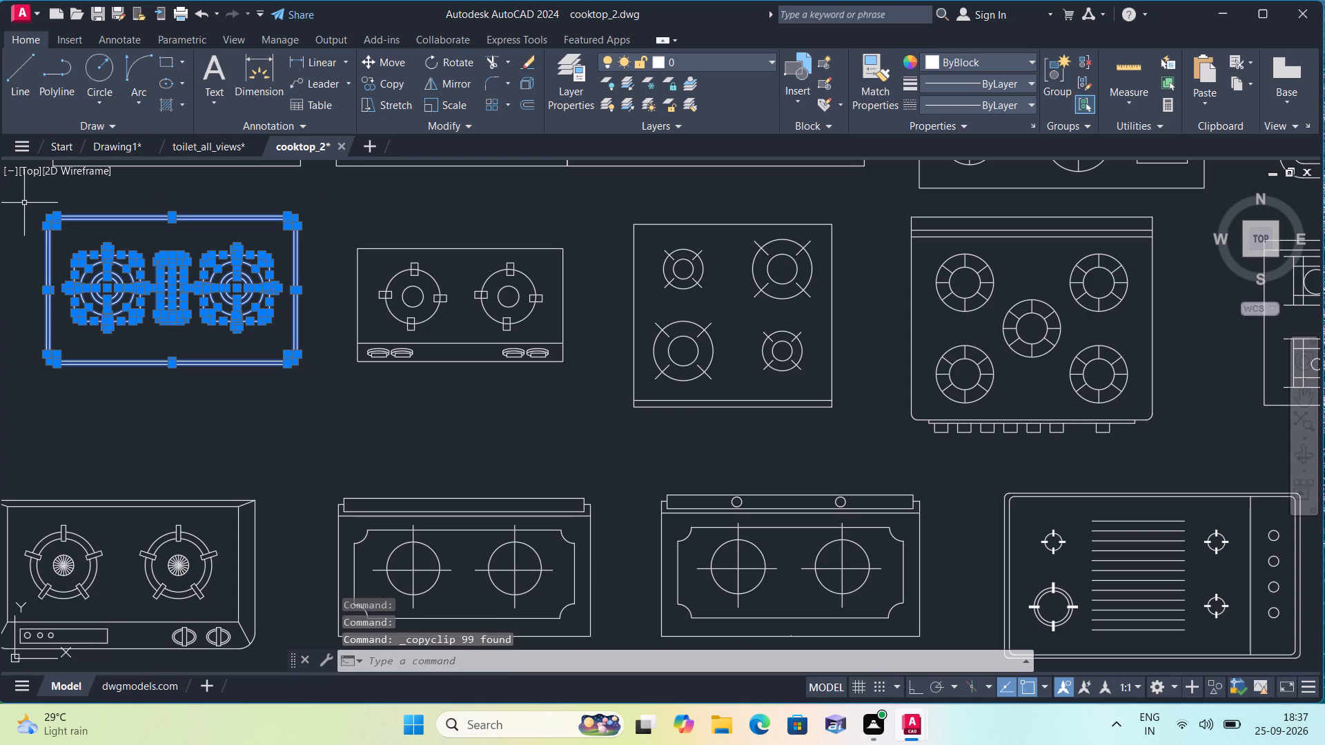
Paste the copied cooktop into Drawing1, in the empty space beside the floor plan and below the toilet.
click(117, 142)
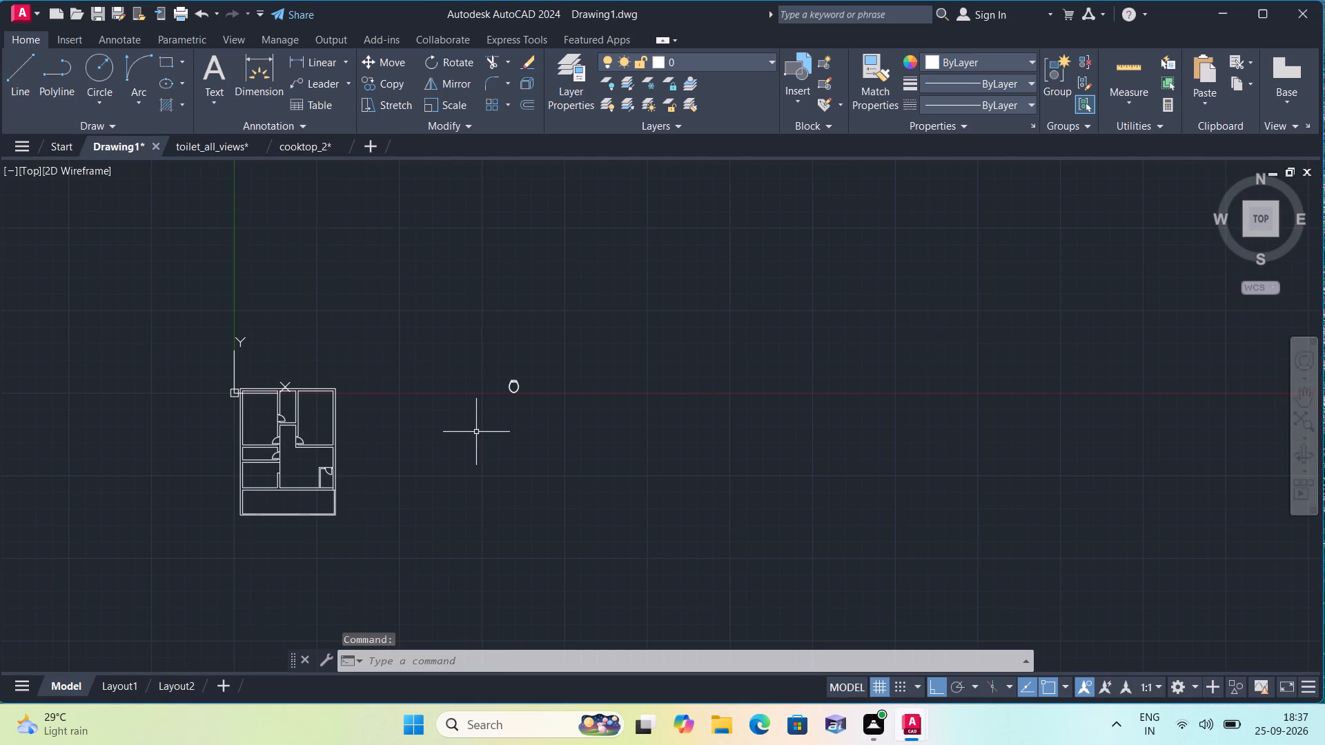
key(ctrl+v)
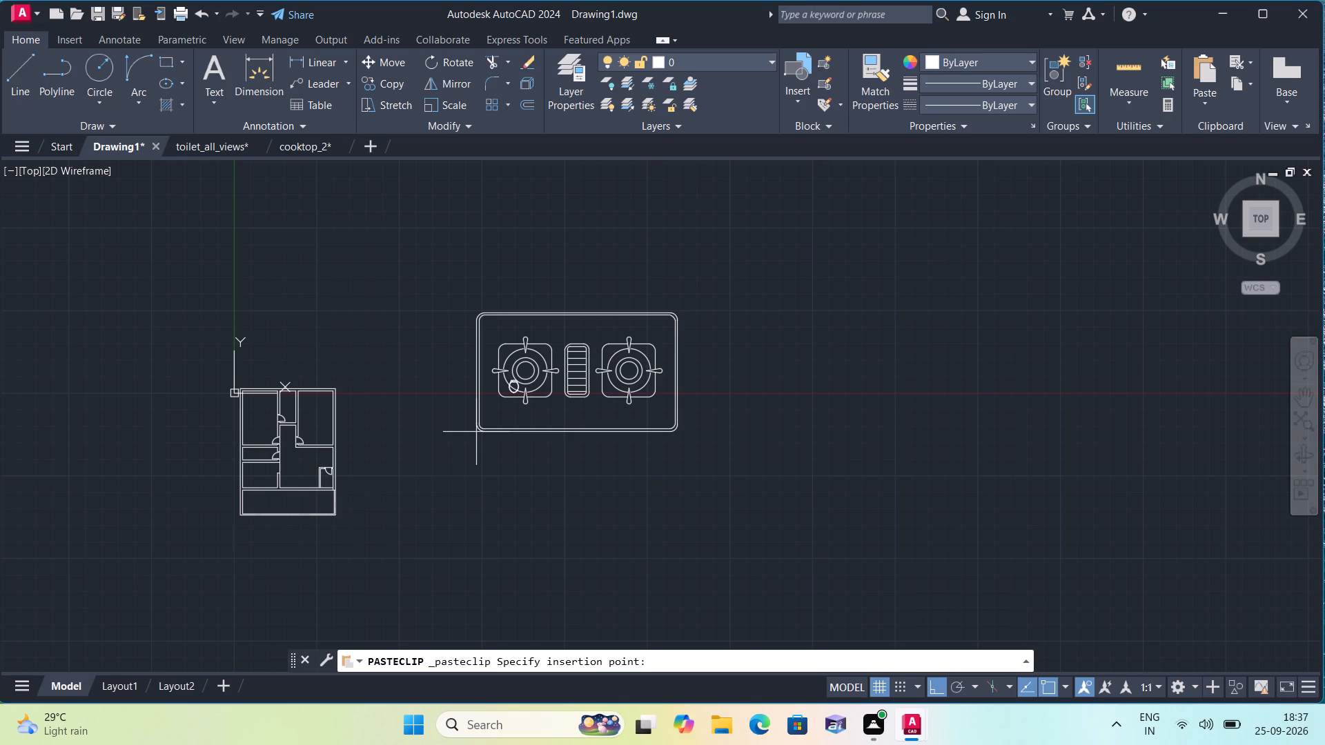
click(388, 587)
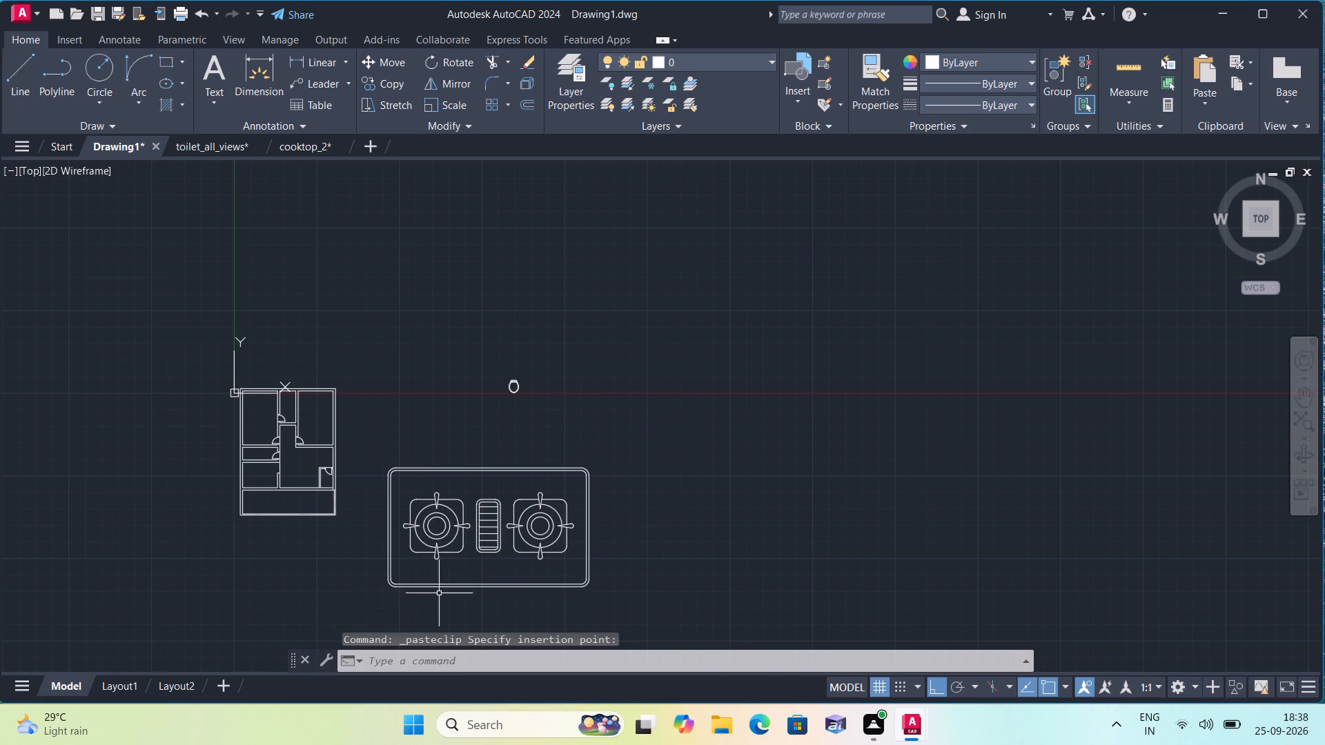
Scale the pasted cooktop down freehand from the midpoint of its top edge to suit the floor plan.
click(727, 615)
click(360, 445)
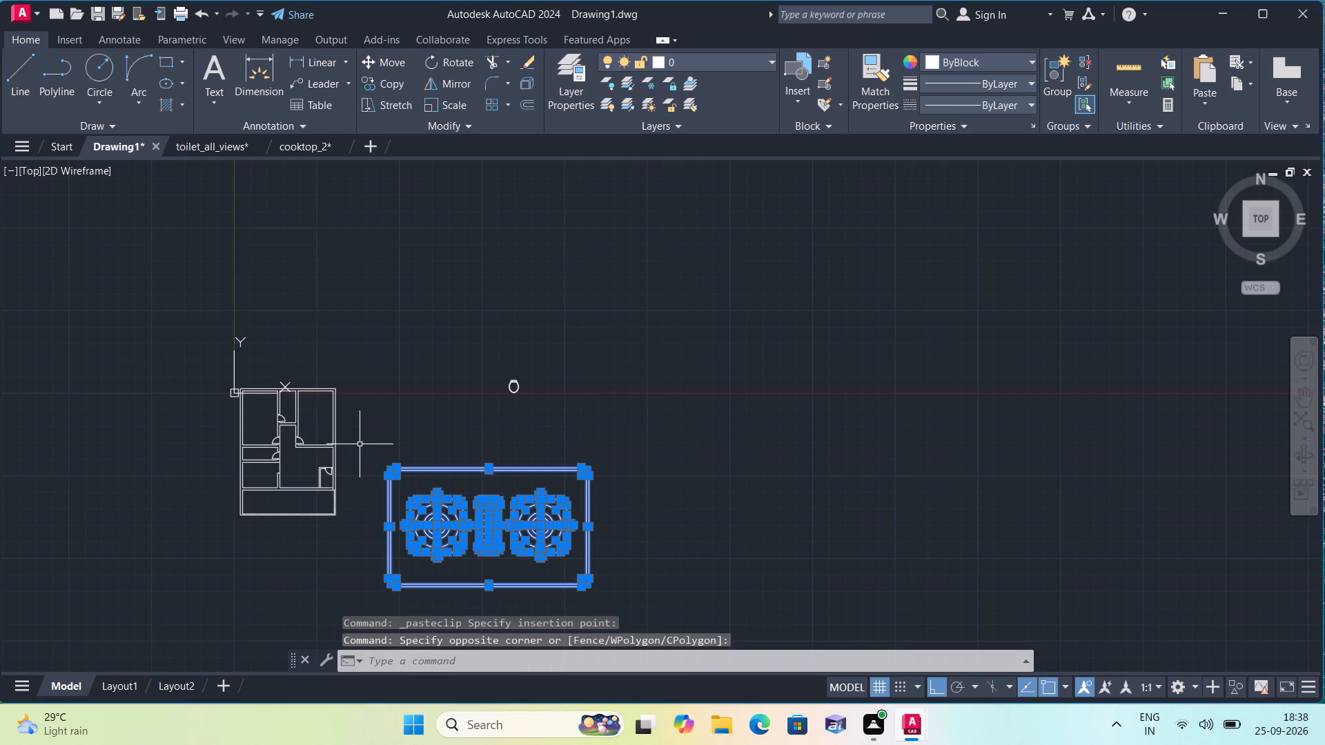
click(449, 101)
click(488, 469)
click(489, 459)
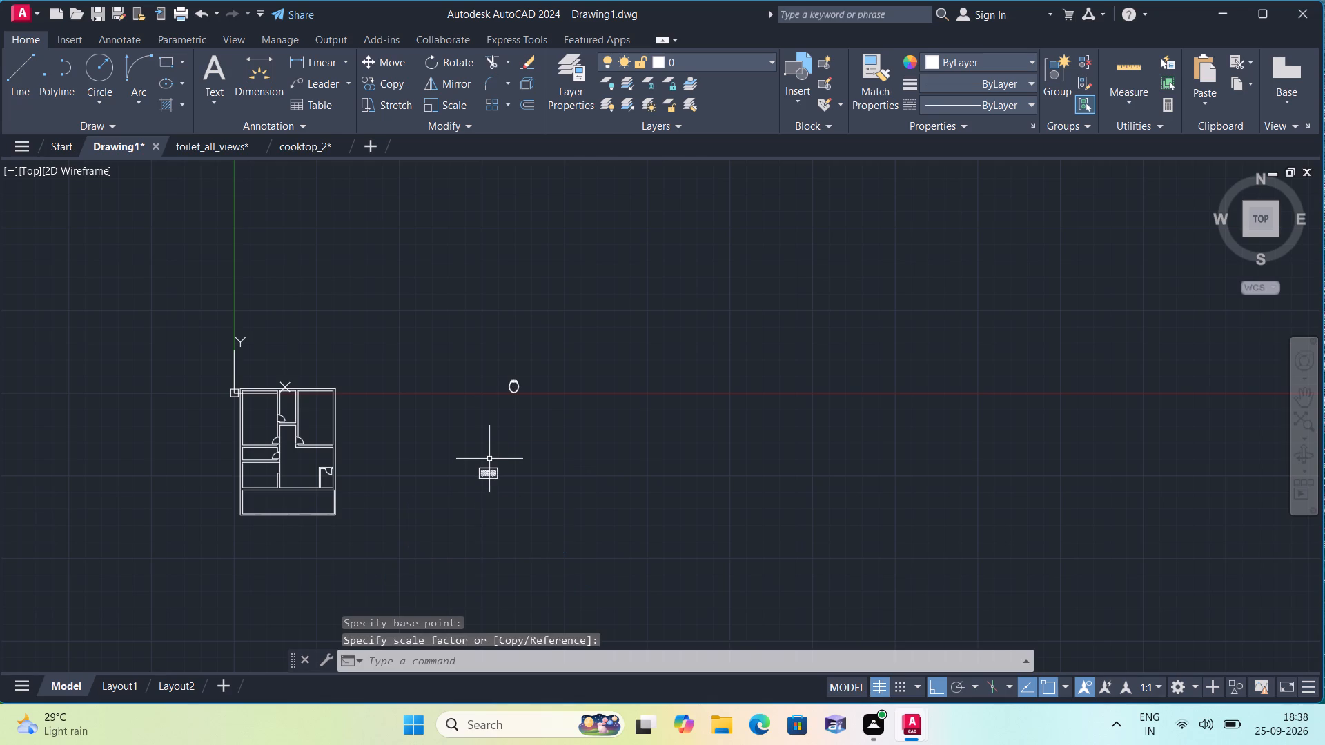
Open beds_plan.dwg and copy the top-row double bed with two side tables and the floral-patterned rug.
click(25, 17)
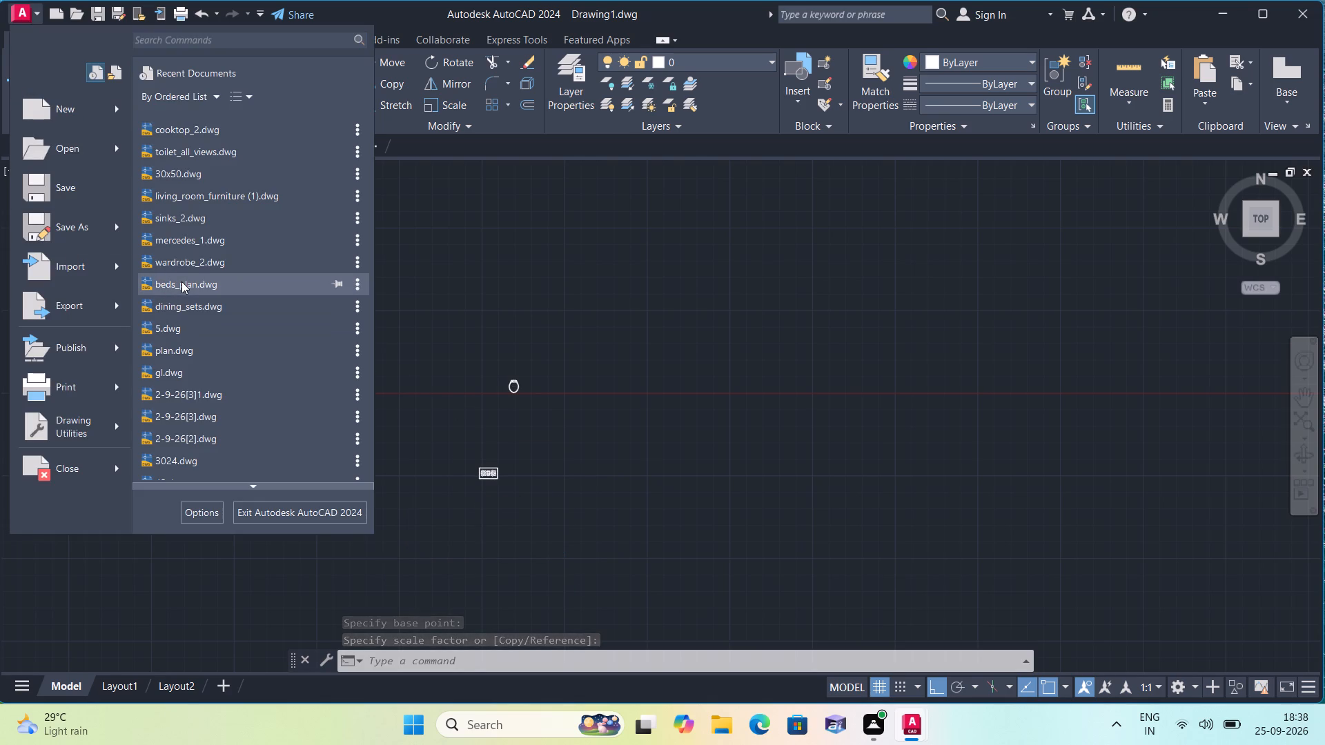
click(181, 281)
scroll(313, 334, down, 1)
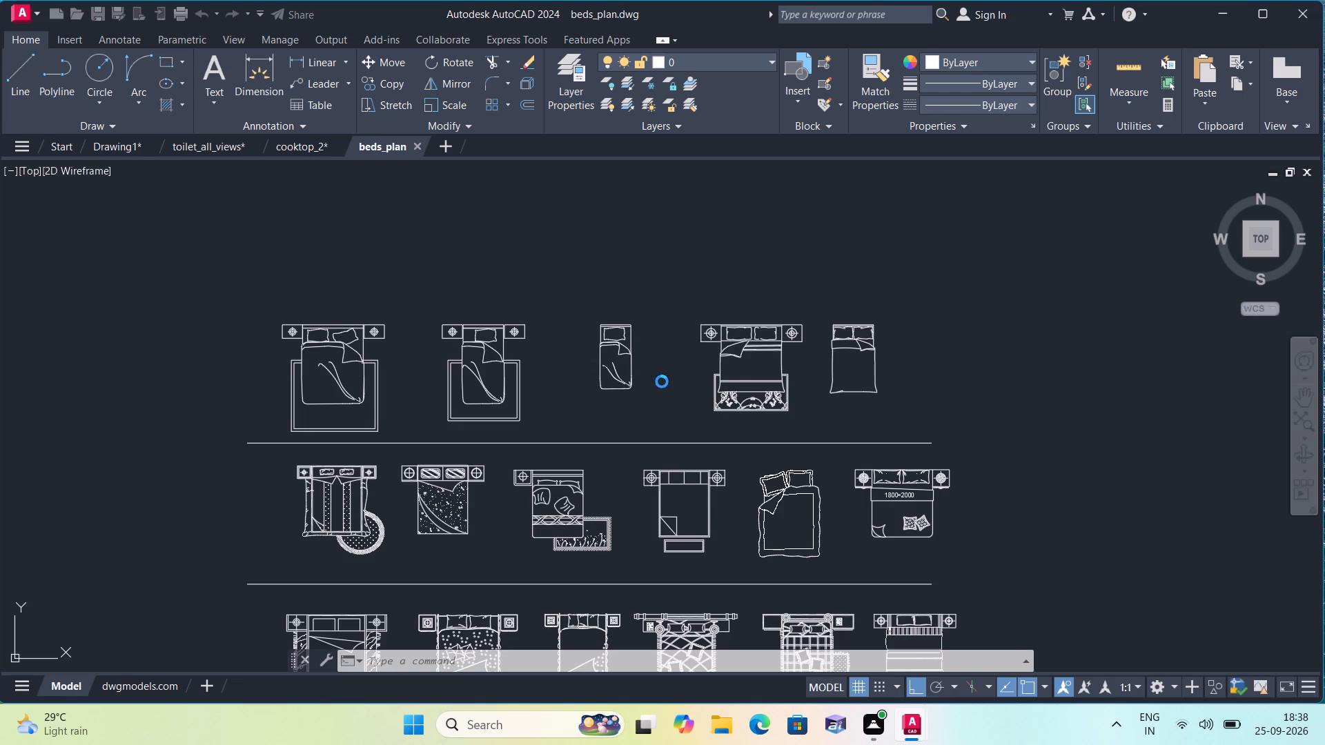
scroll(794, 413, up, 2)
click(796, 419)
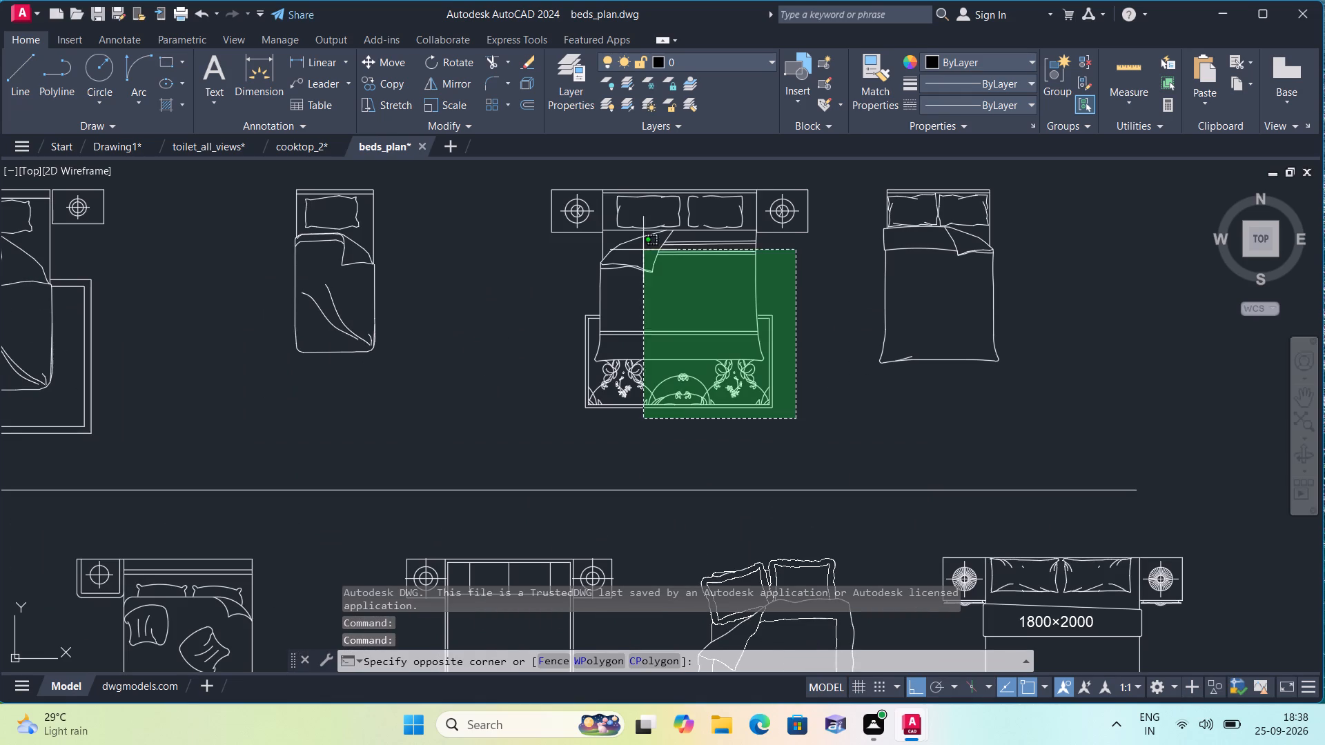
click(533, 163)
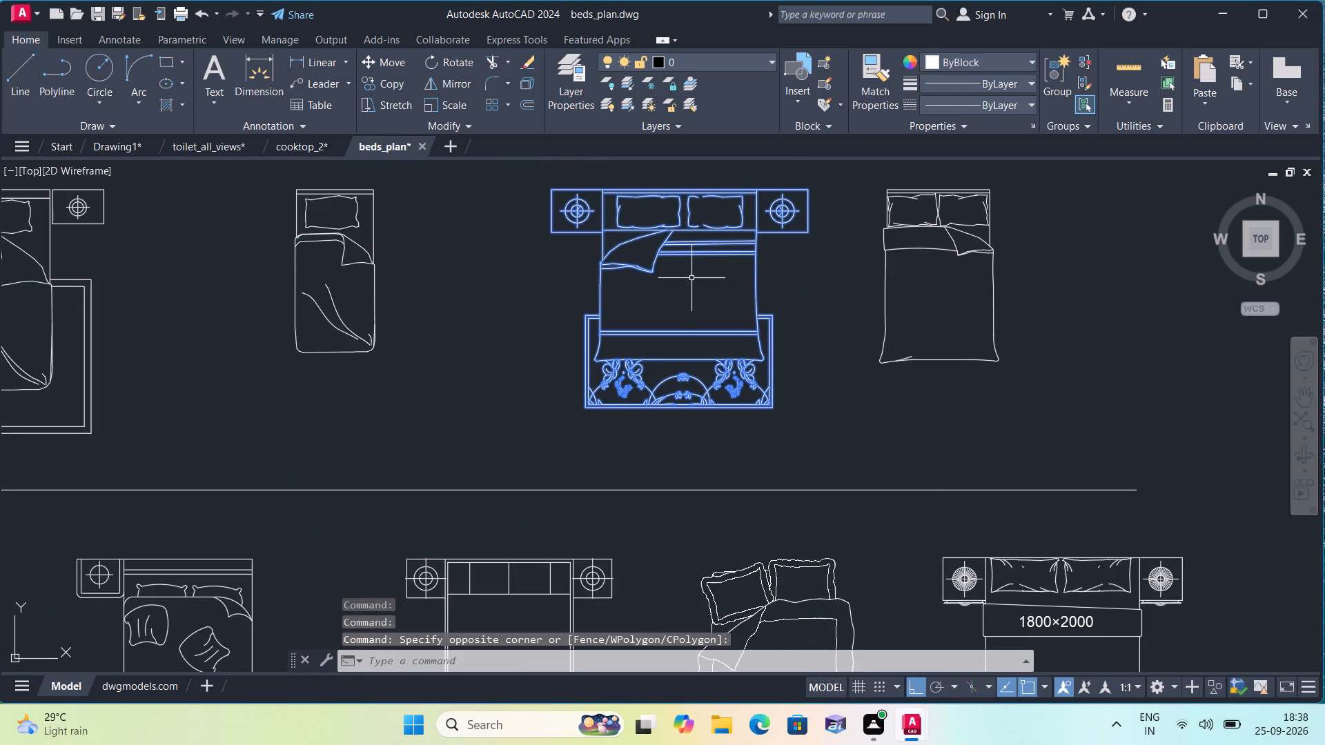
key(ctrl+c)
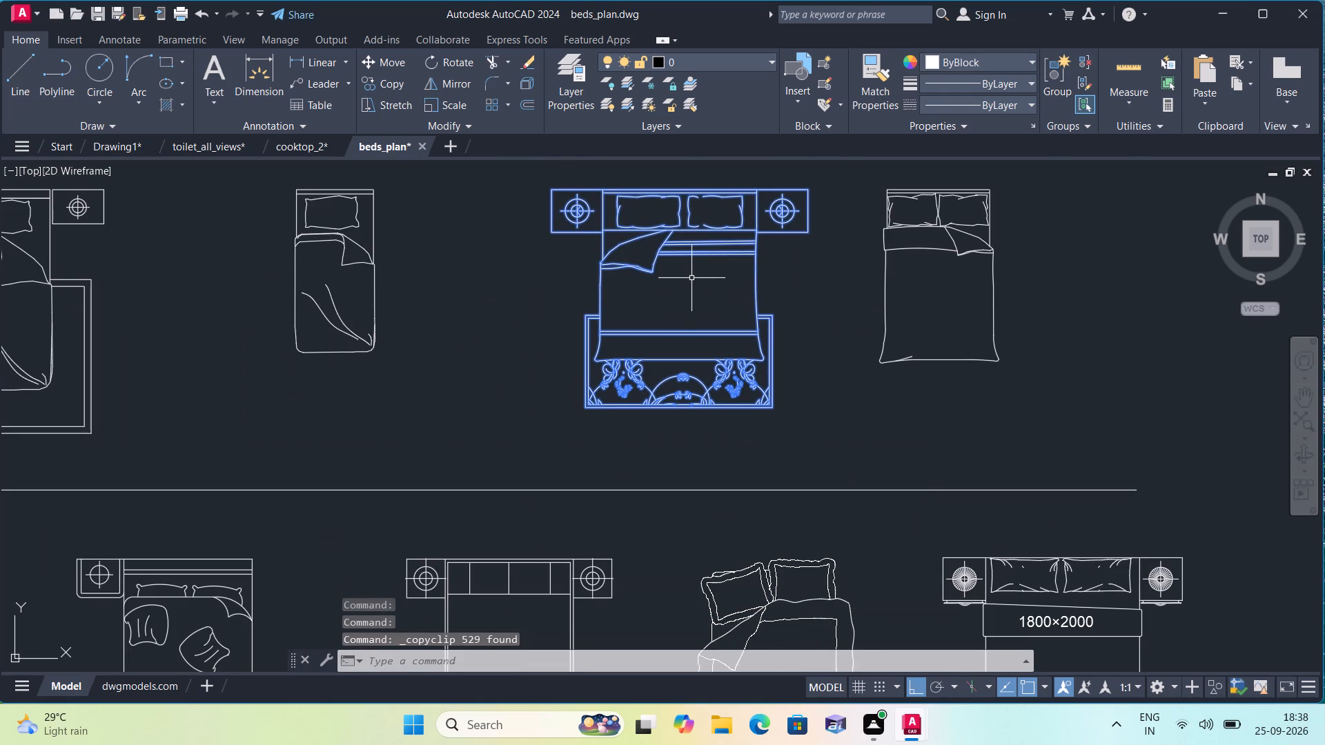
scroll(691, 278, up, 1)
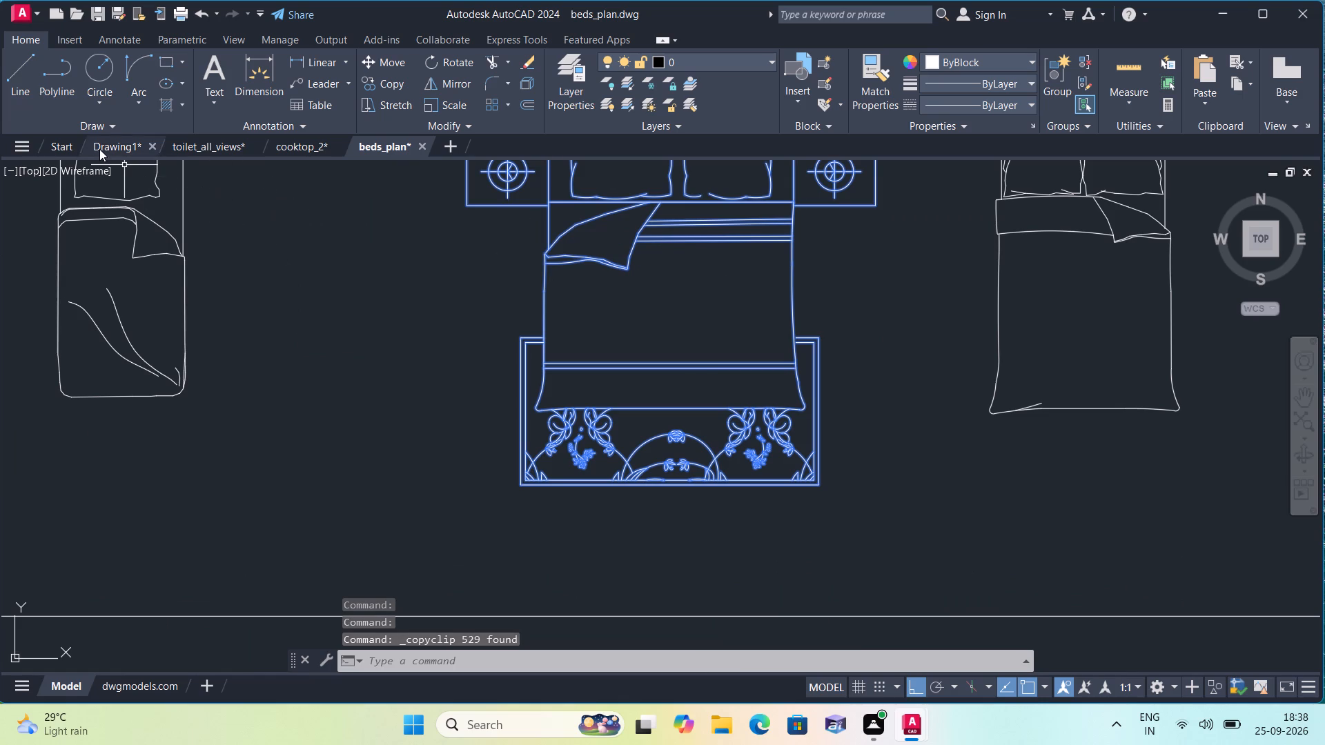
Paste the copied bed set into Drawing1, in the empty space beyond the toilet and cooktop.
click(99, 148)
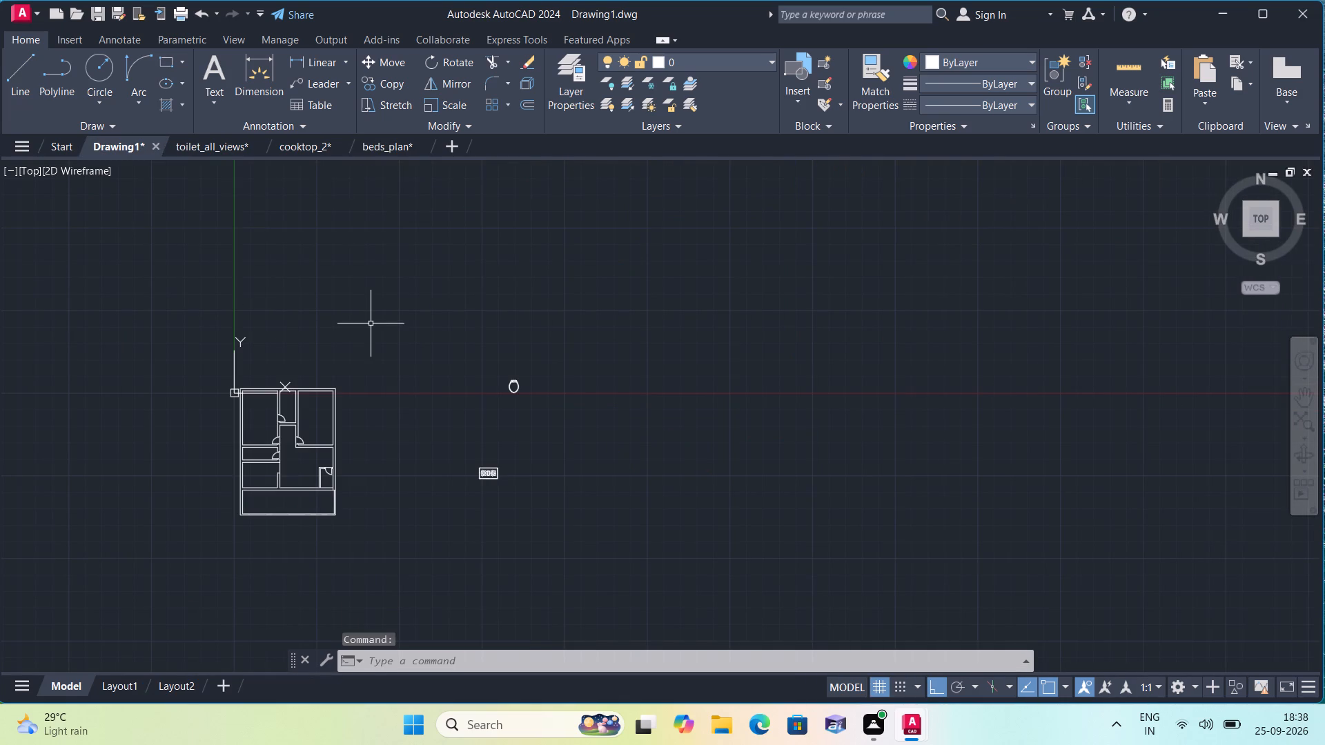
key(ctrl+v)
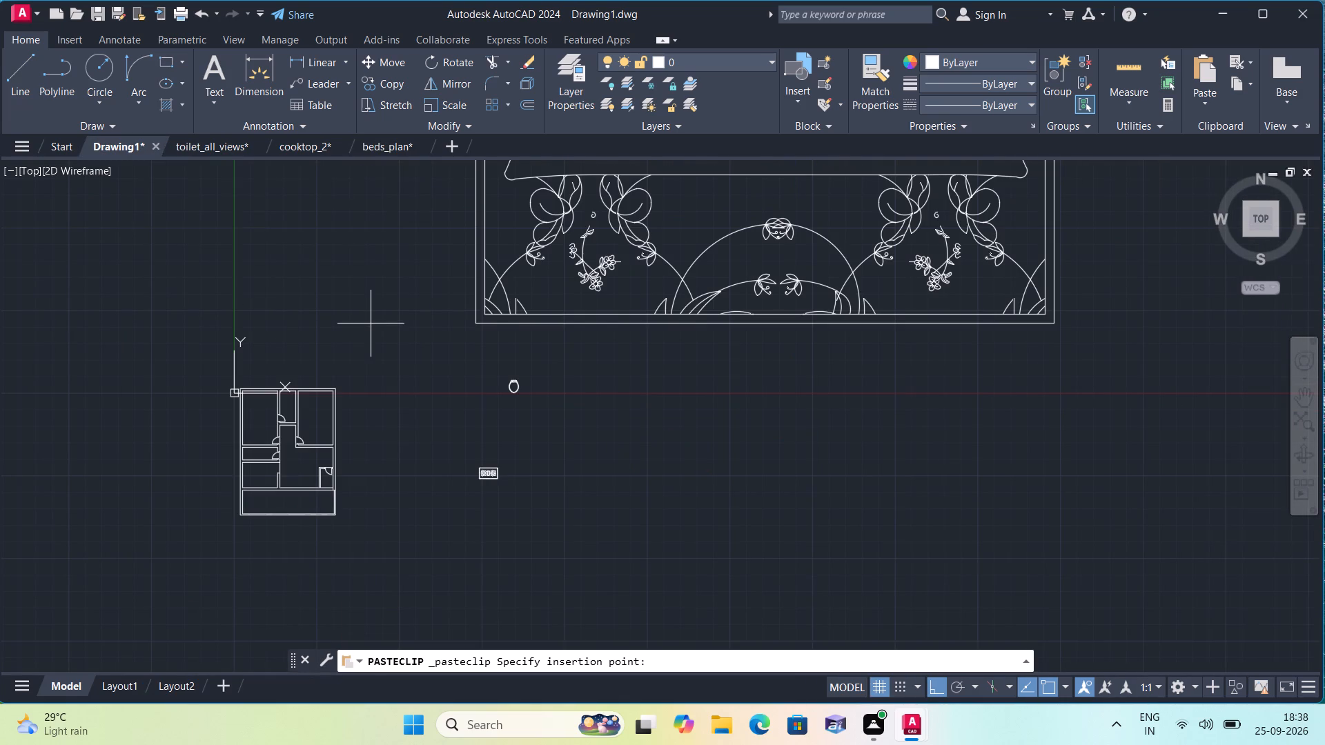
scroll(407, 326, down, 1)
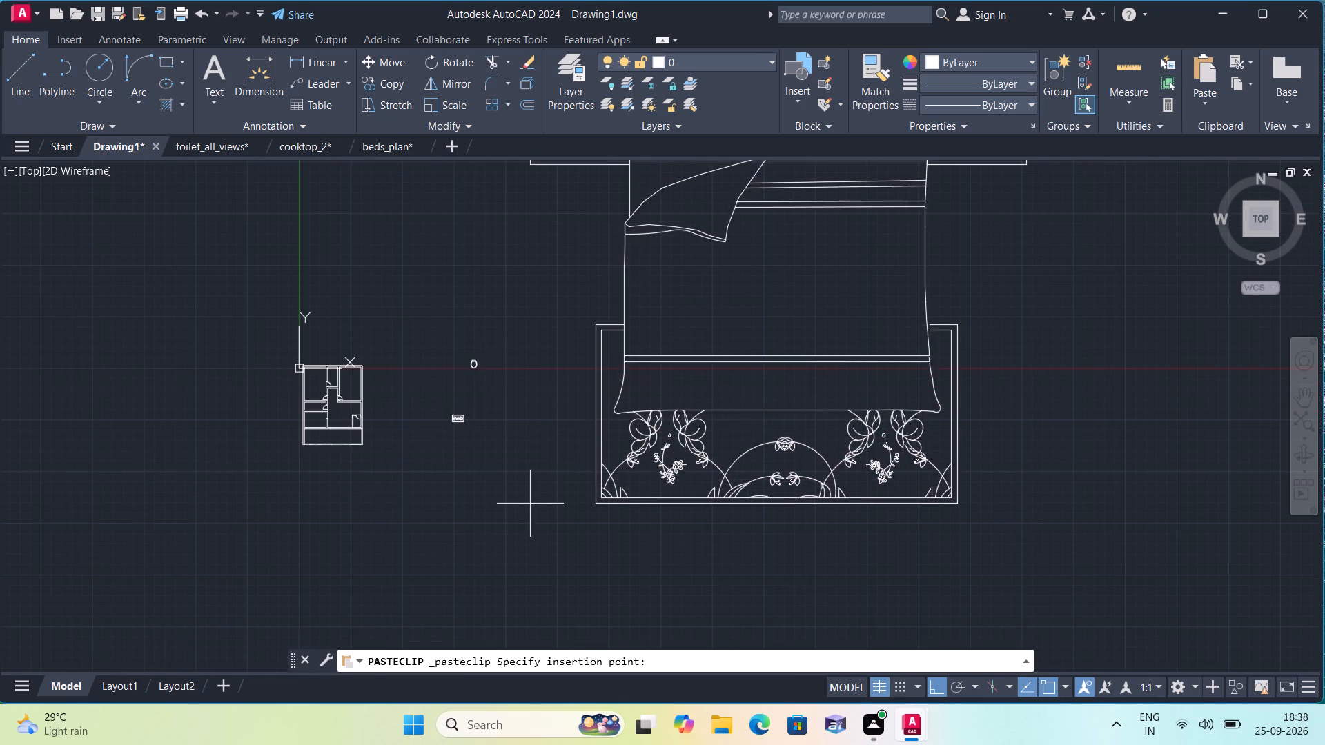
click(530, 504)
Scale the whole pasted bed set down freehand from a base point near its pillows to suit the floor plan.
scroll(591, 512, down, 1)
click(968, 542)
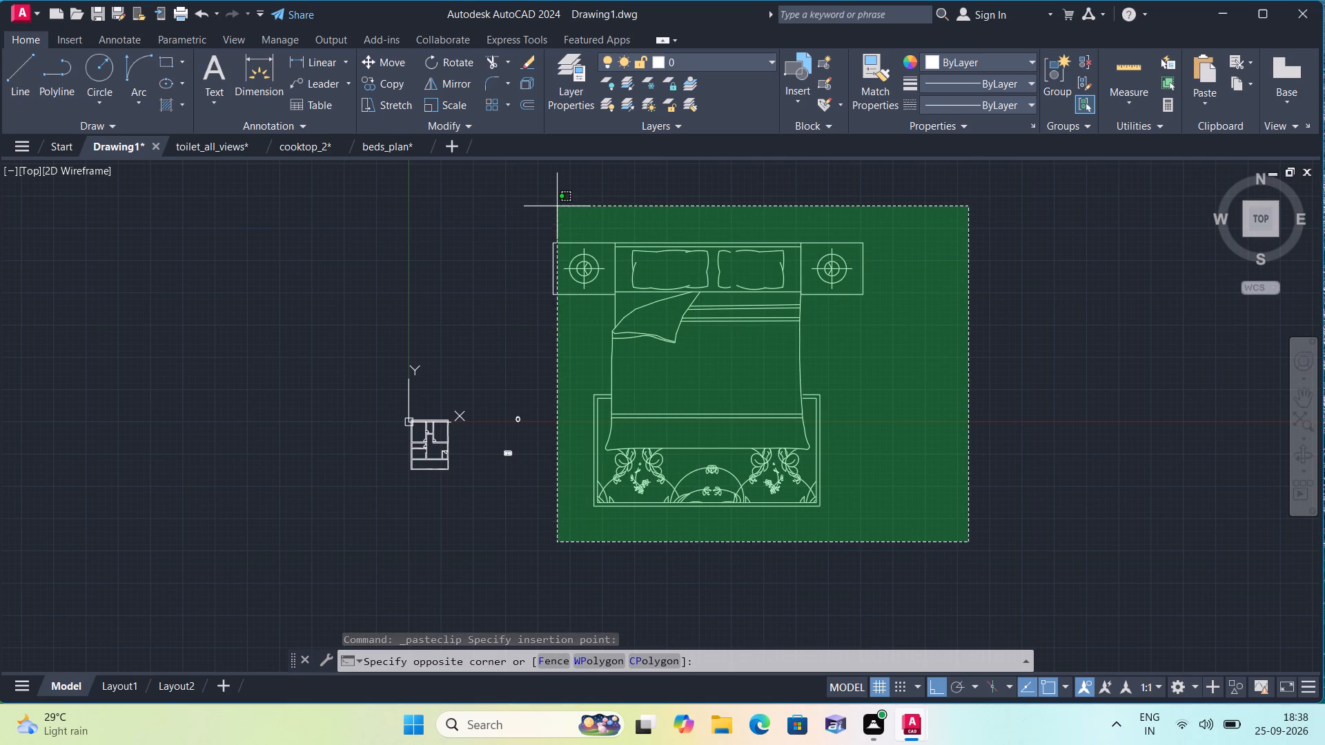
click(544, 206)
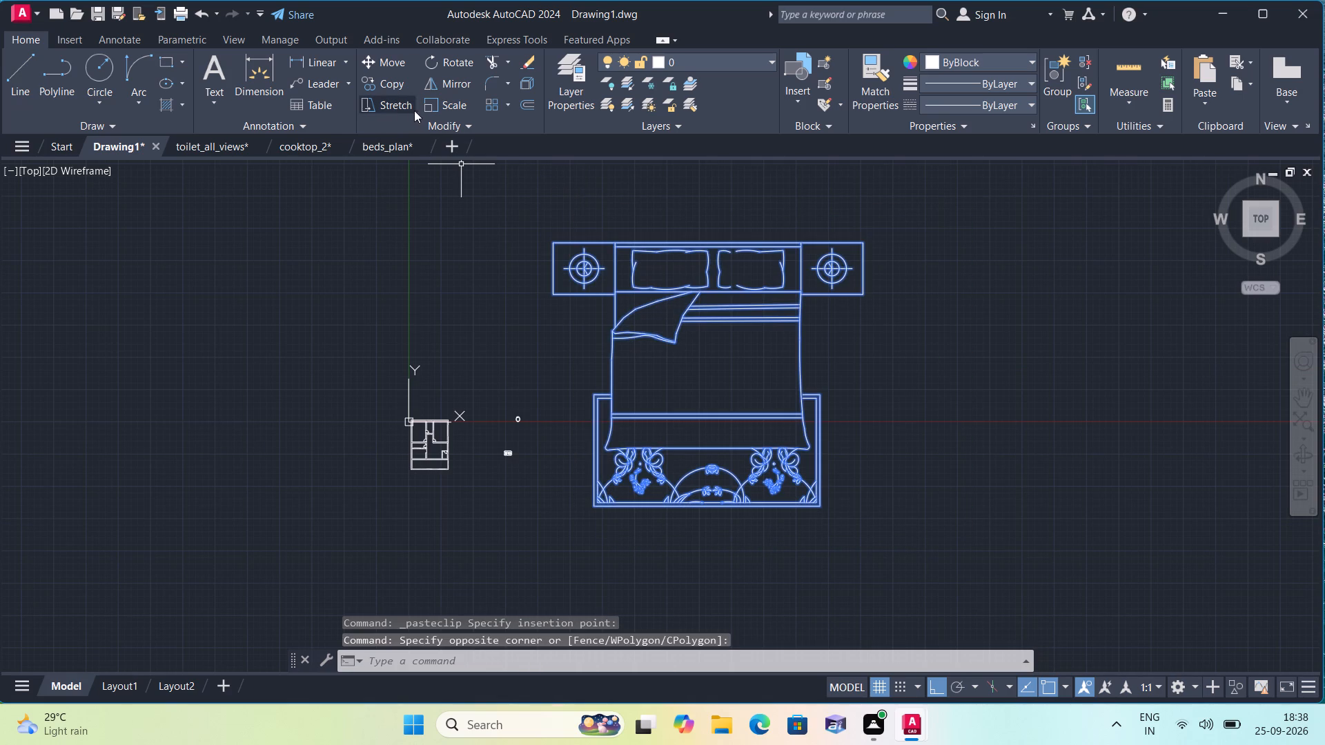
click(453, 106)
click(657, 292)
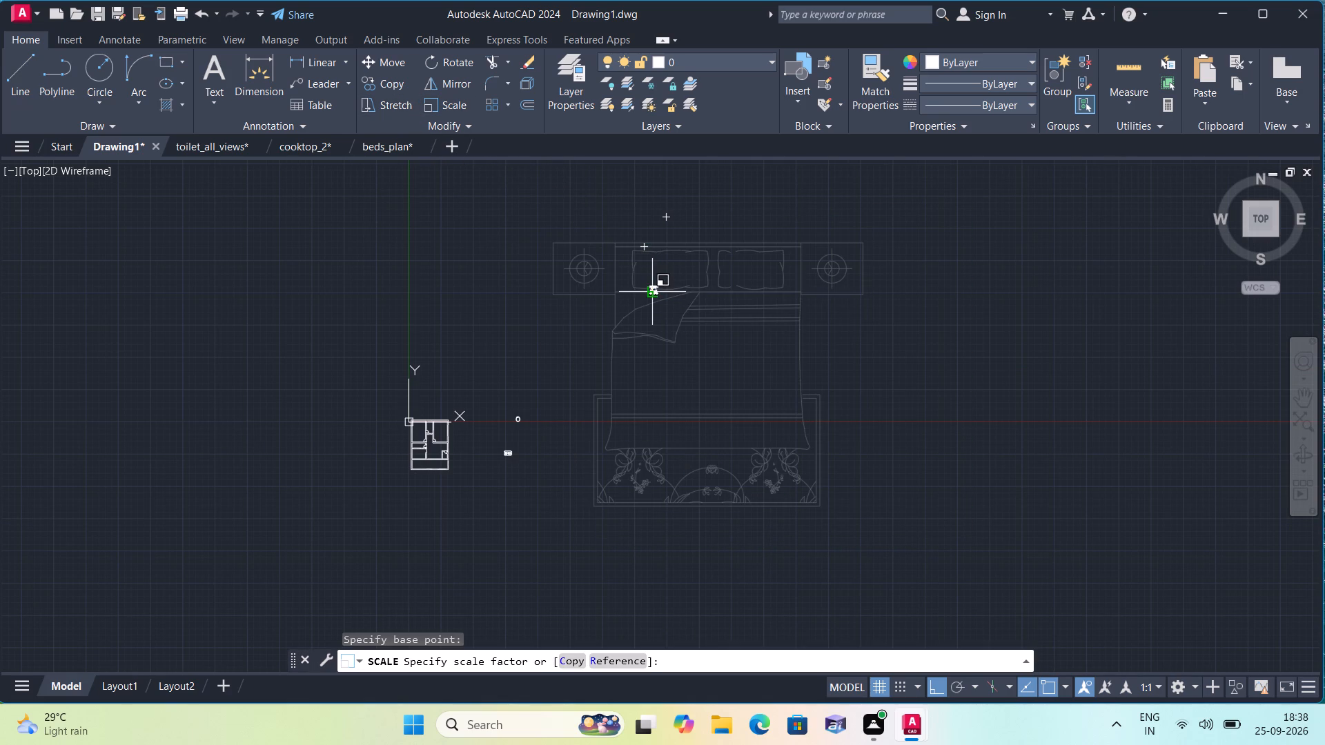
click(659, 293)
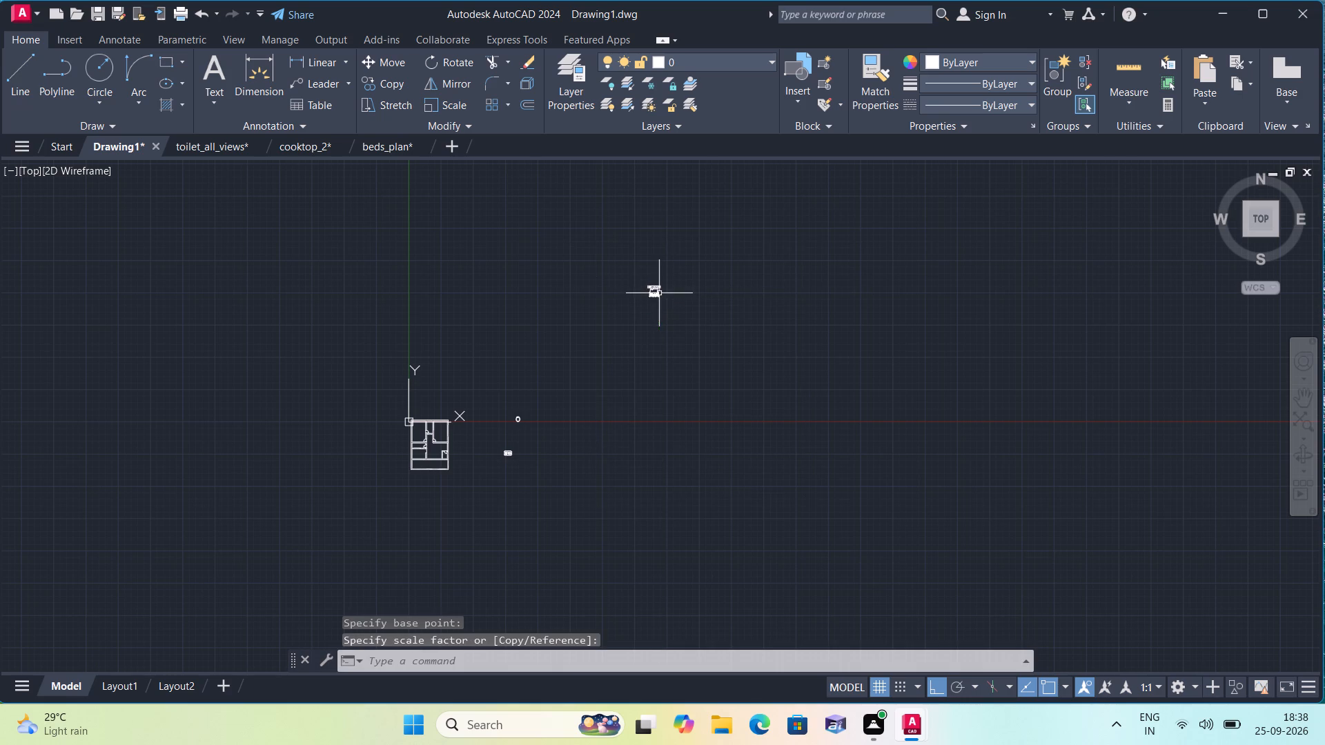
Move the scaled bed set freely, with Ortho off, into the empty space between the floor plan and the toilet.
click(680, 305)
click(613, 263)
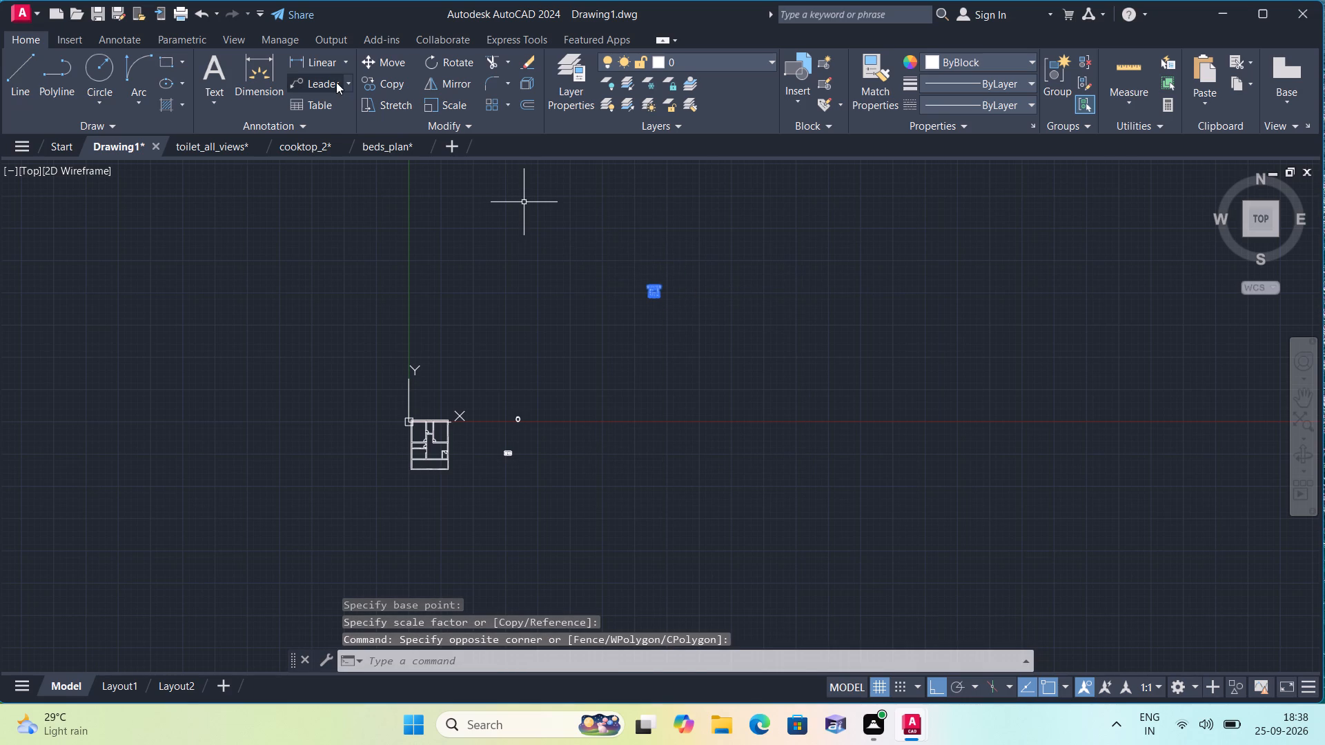
click(392, 66)
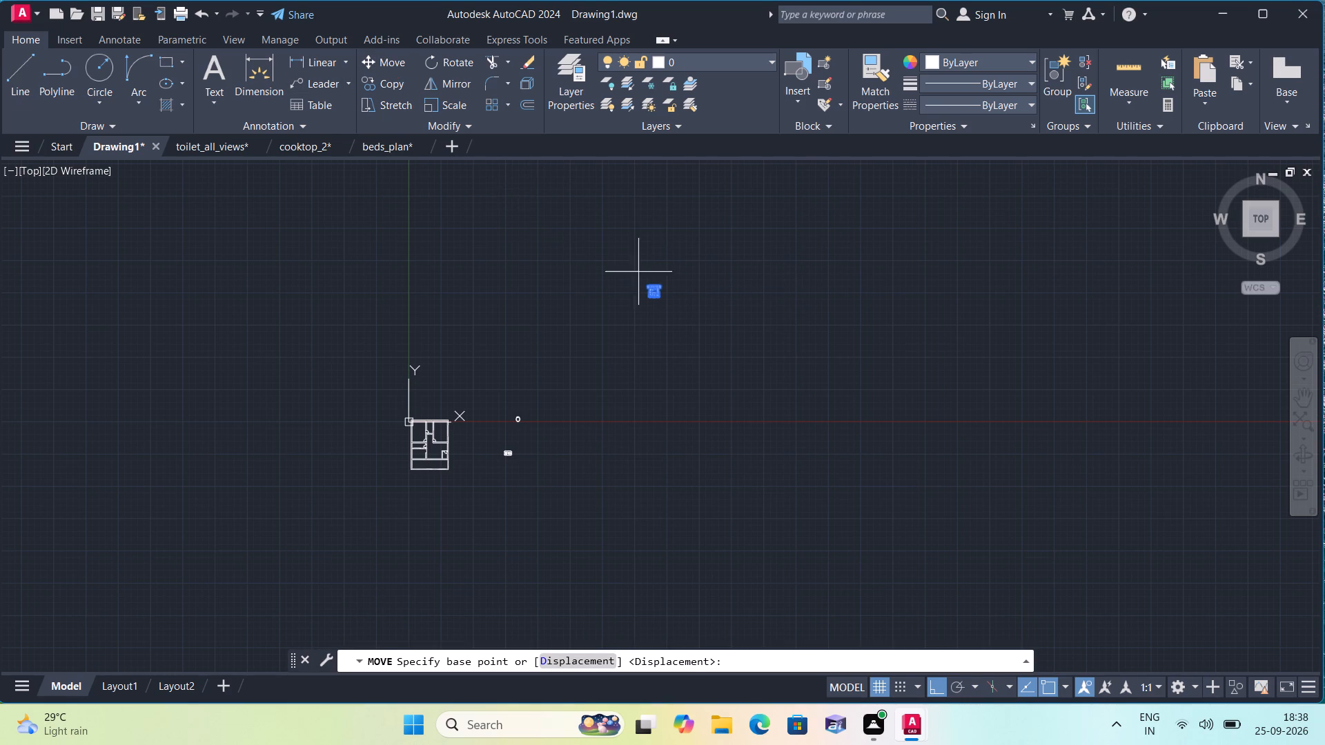
click(651, 291)
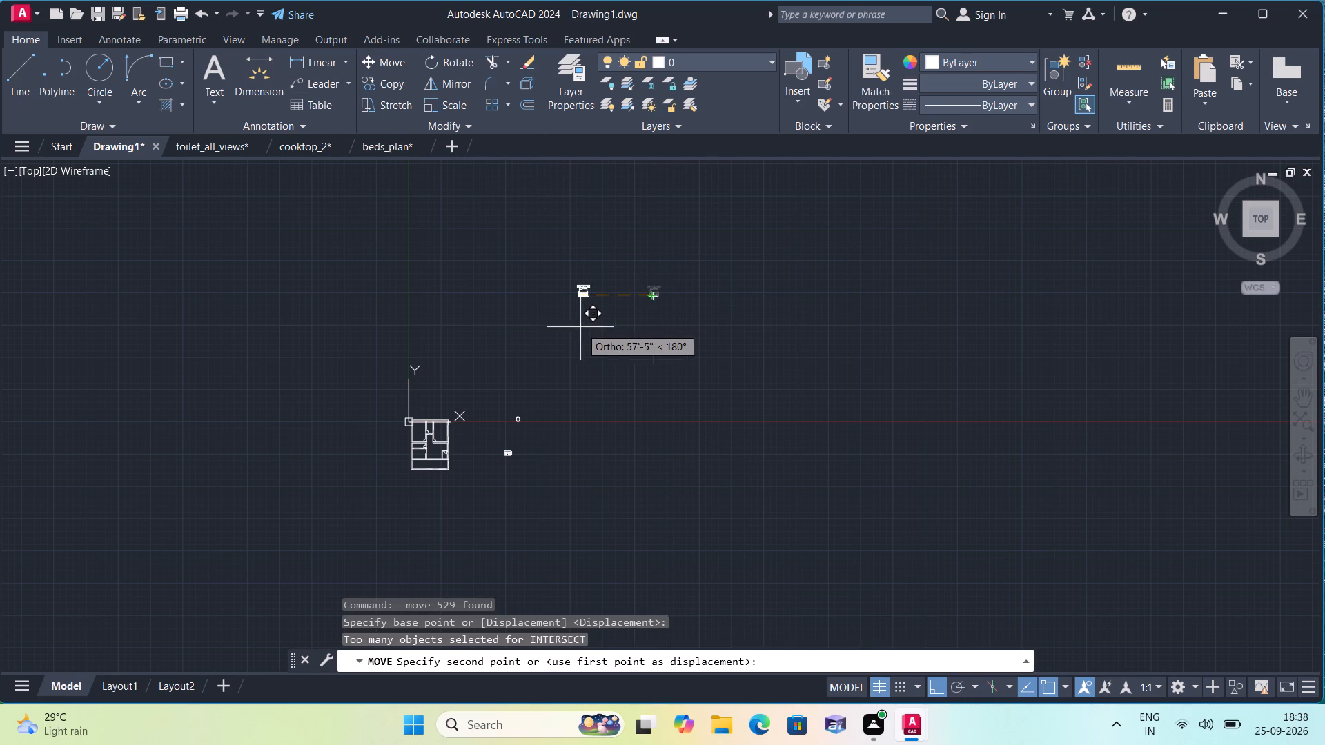
key(F8)
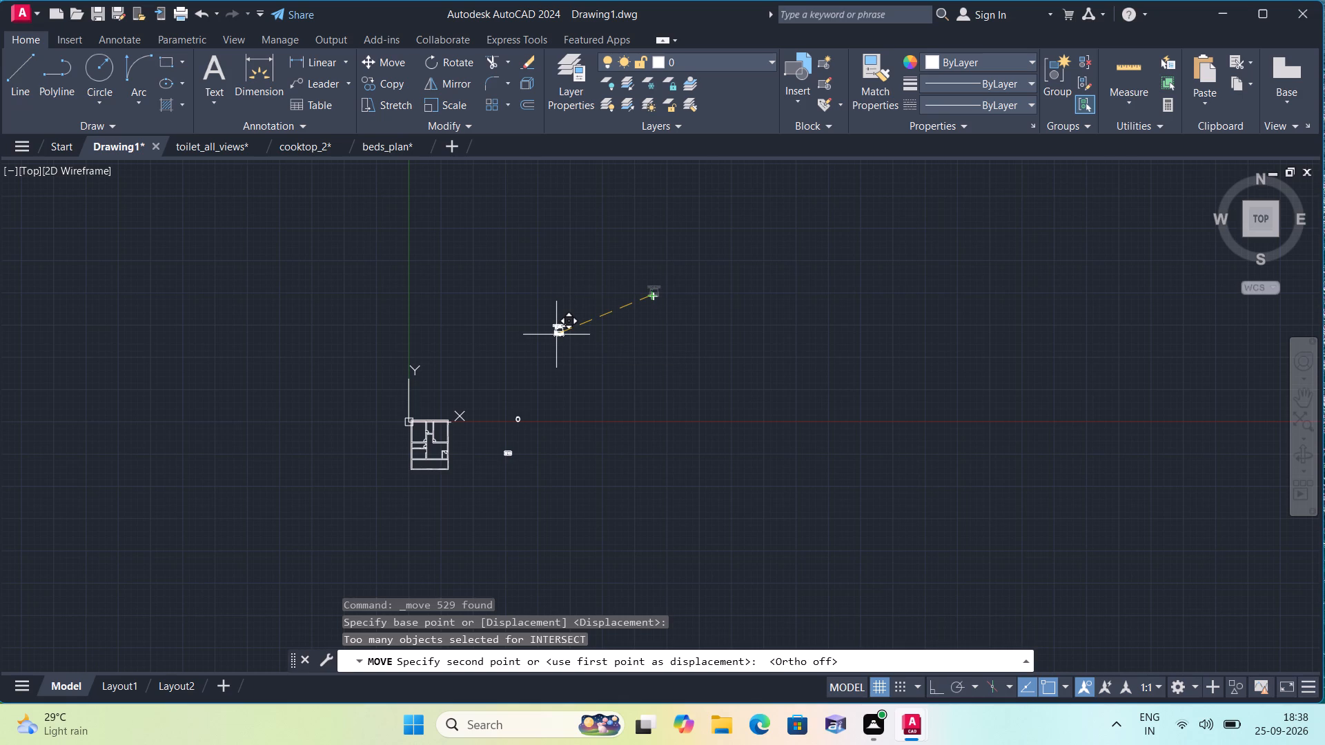
scroll(478, 490, up, 1)
scroll(436, 392, up, 2)
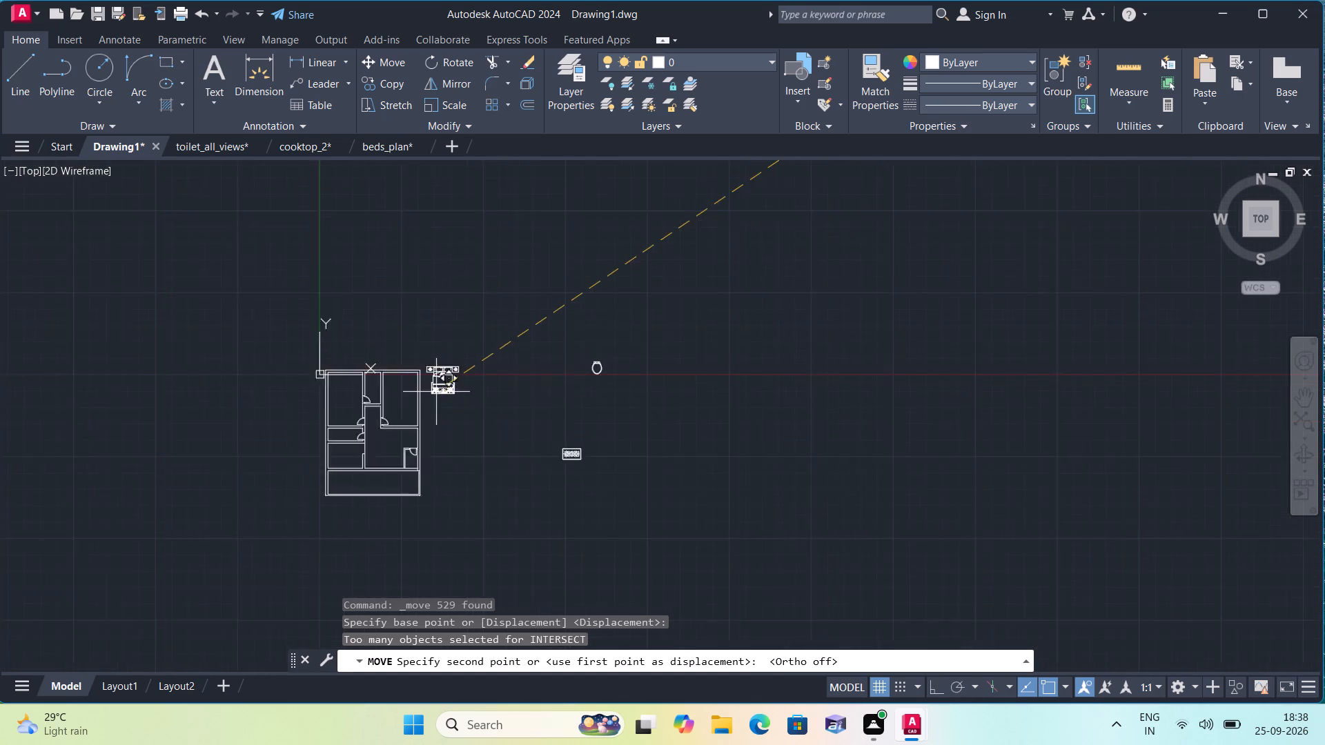
click(520, 404)
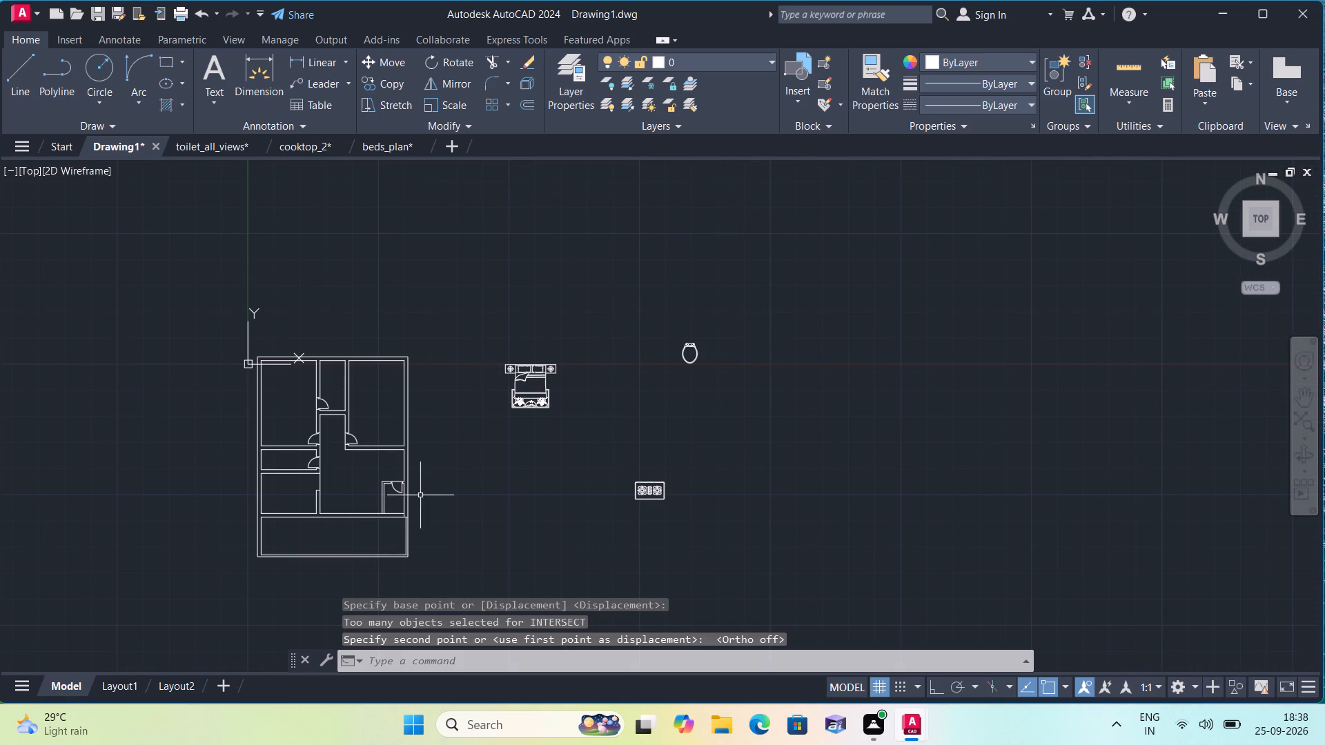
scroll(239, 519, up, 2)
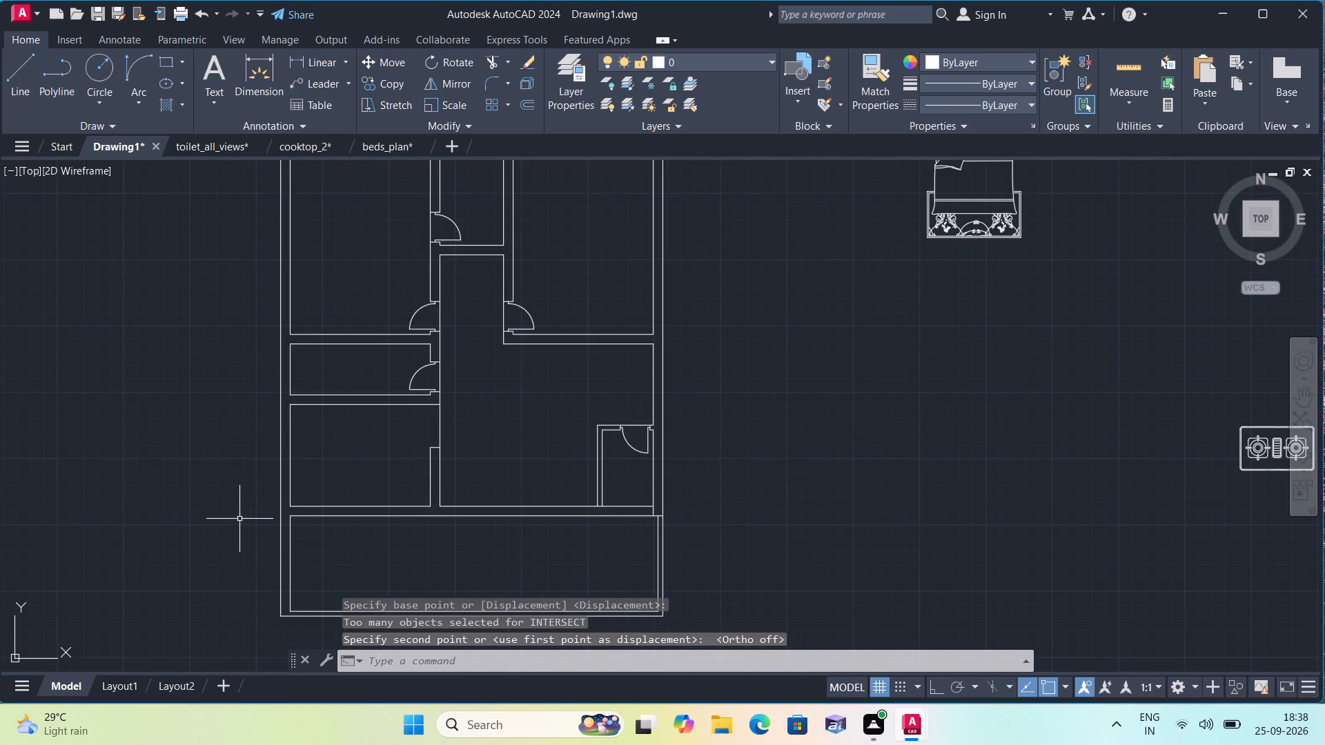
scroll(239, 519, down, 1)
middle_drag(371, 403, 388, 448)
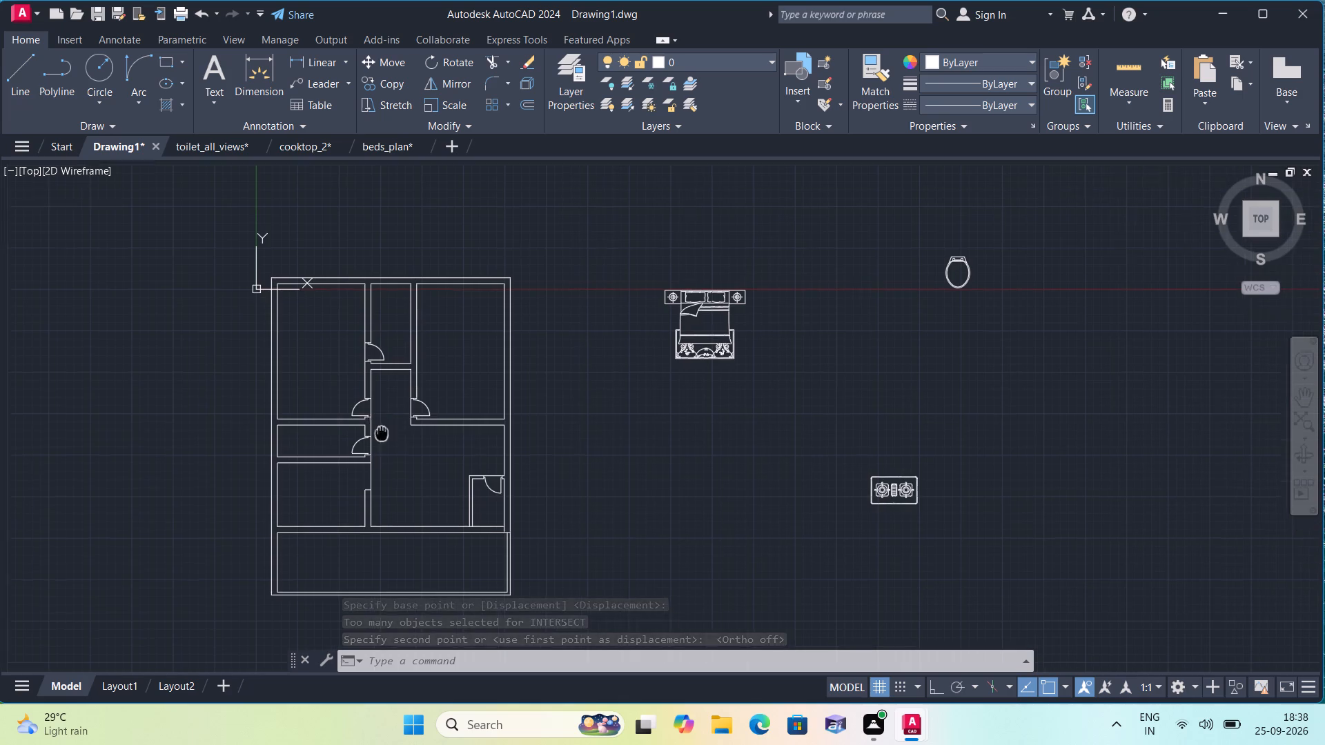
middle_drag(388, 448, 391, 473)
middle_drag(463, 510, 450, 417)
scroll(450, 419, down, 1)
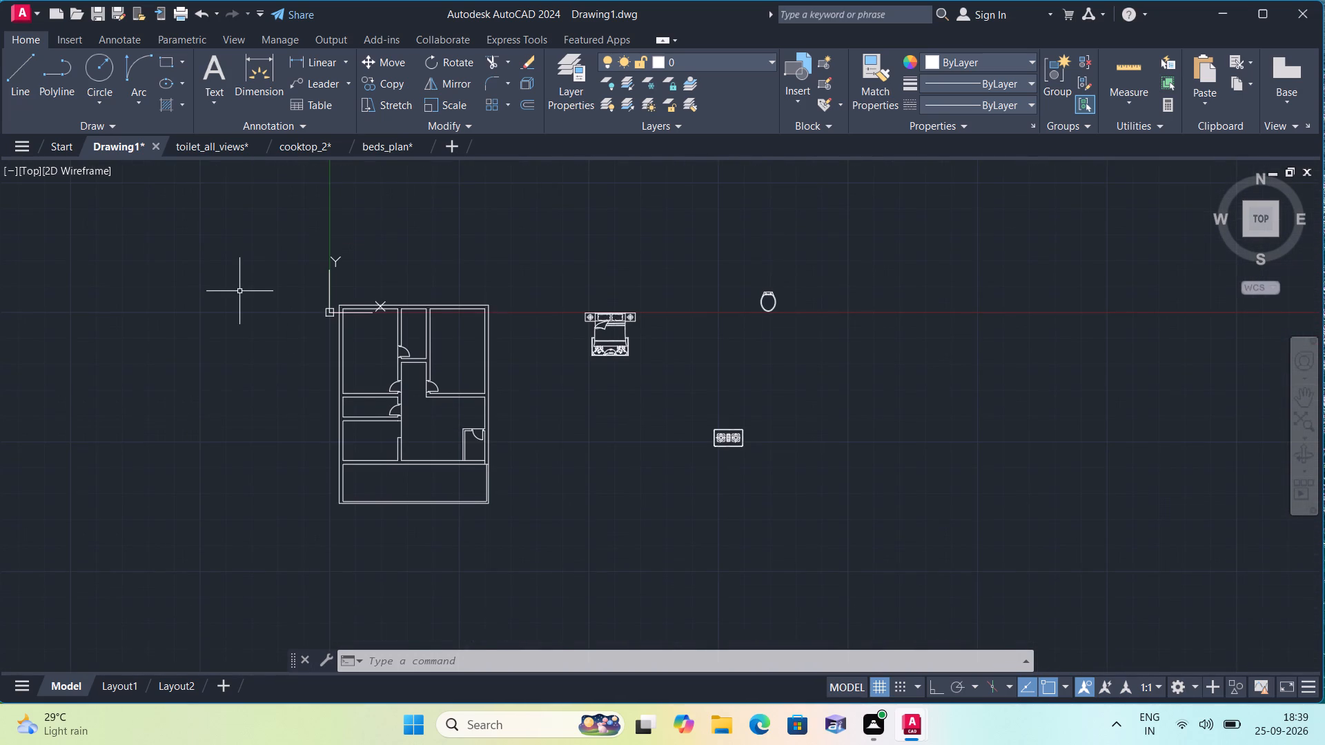
Open sinks_2.dwg and copy the small single-bowl sink with a ribbed drainer, located just above the corner sink.
click(35, 14)
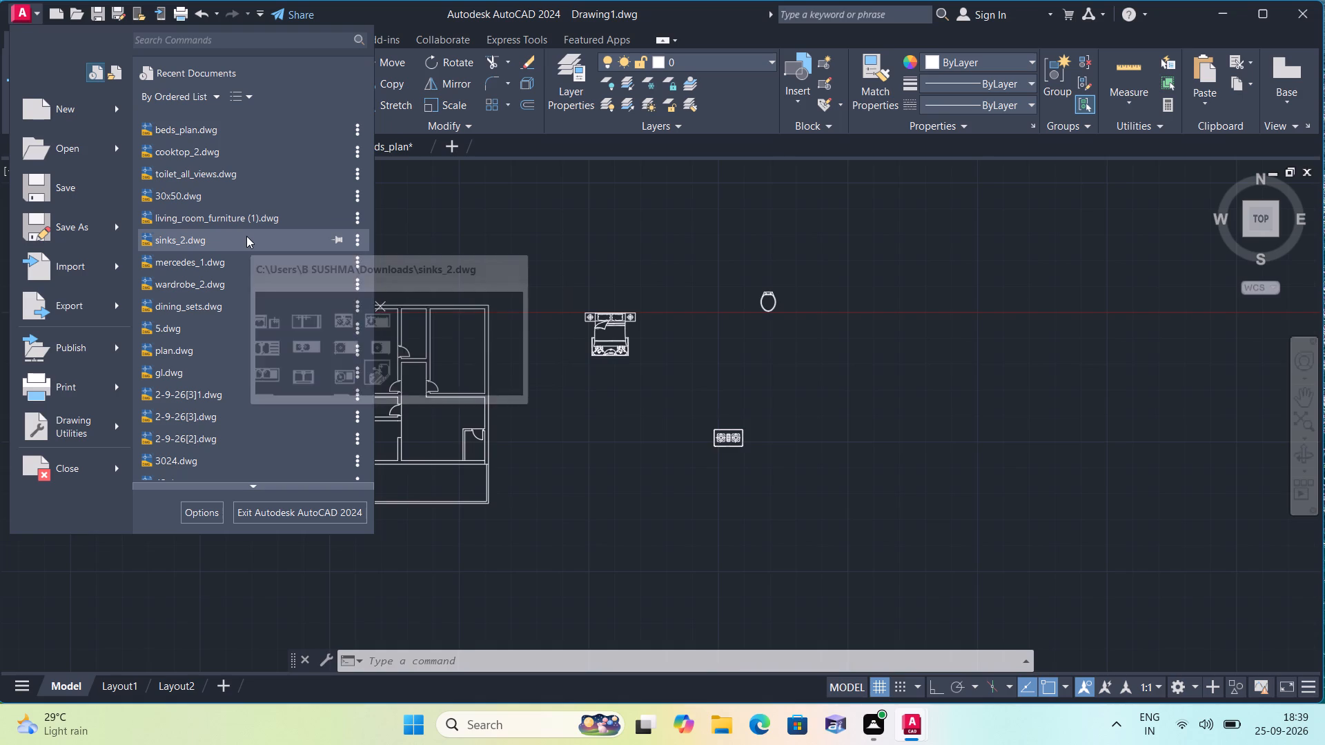
click(246, 236)
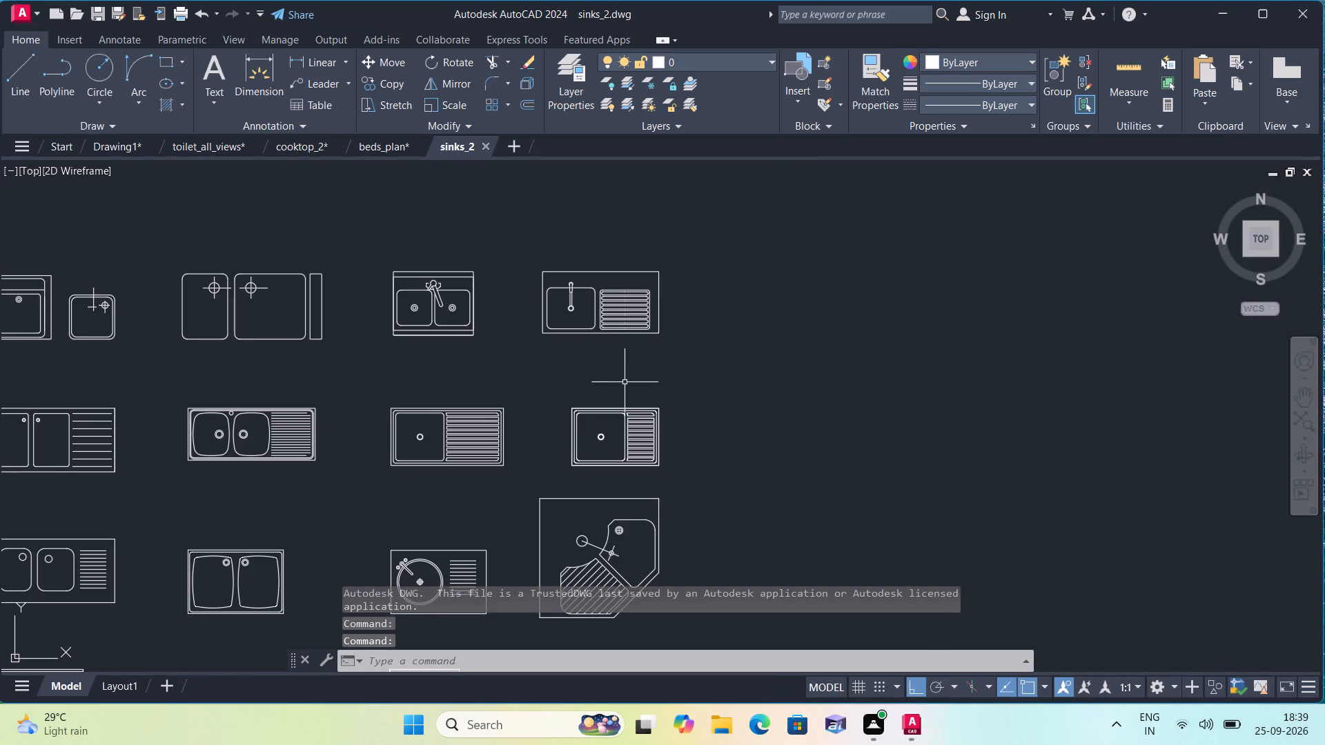
click(669, 479)
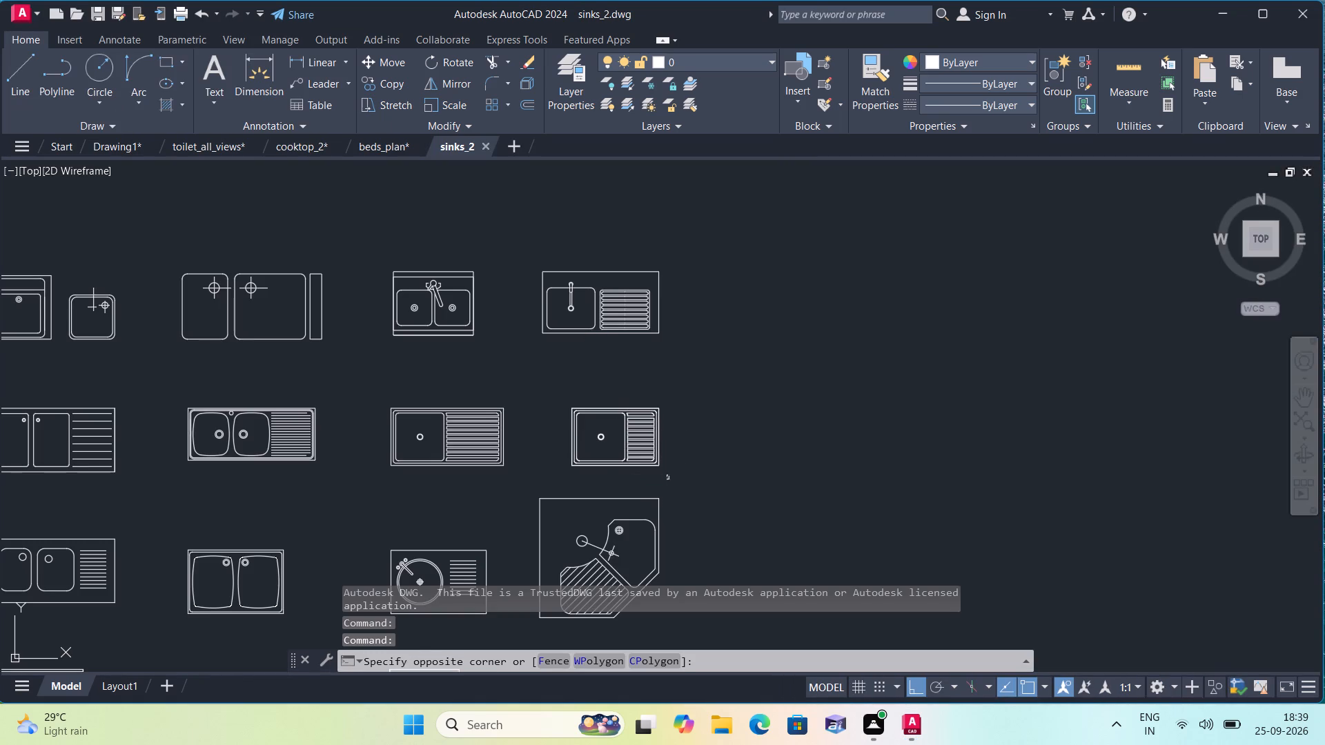
click(562, 371)
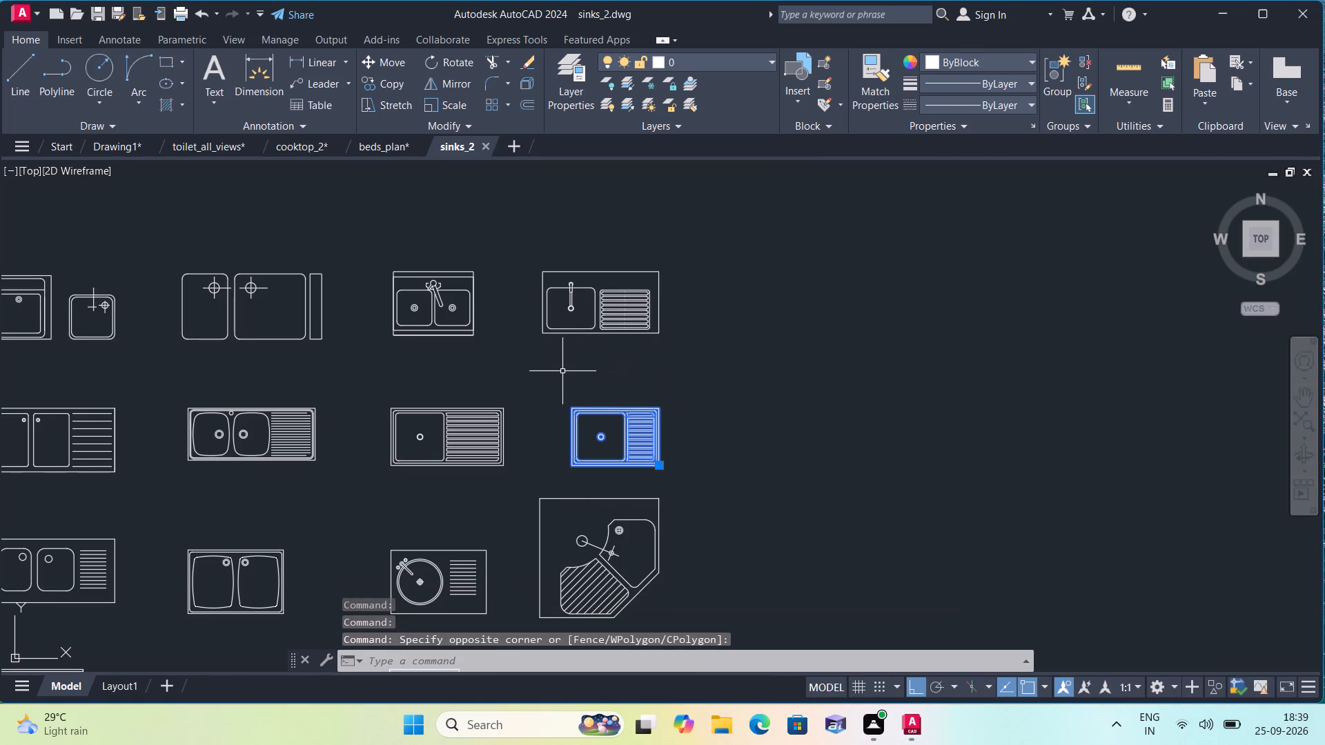
key(ctrl+c)
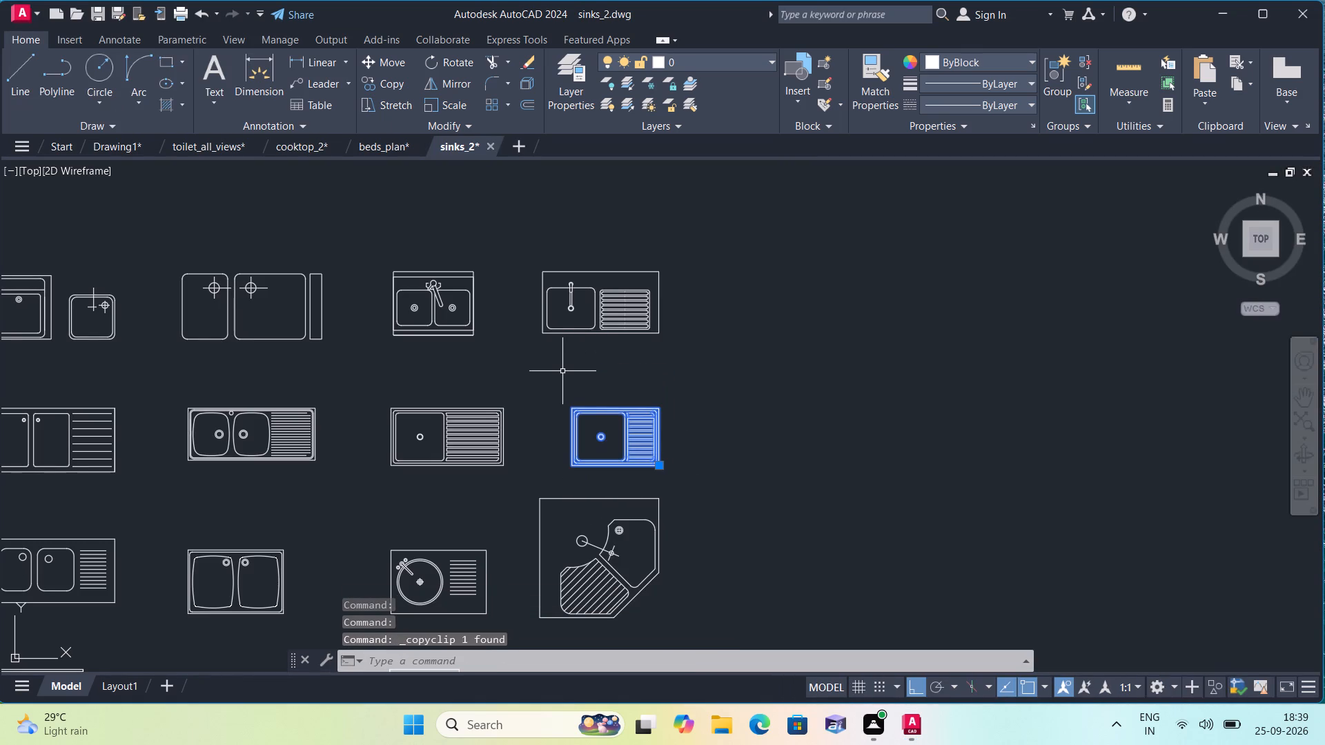
Paste the copied sink into Drawing1, in the empty space beyond the cooktop.
click(108, 146)
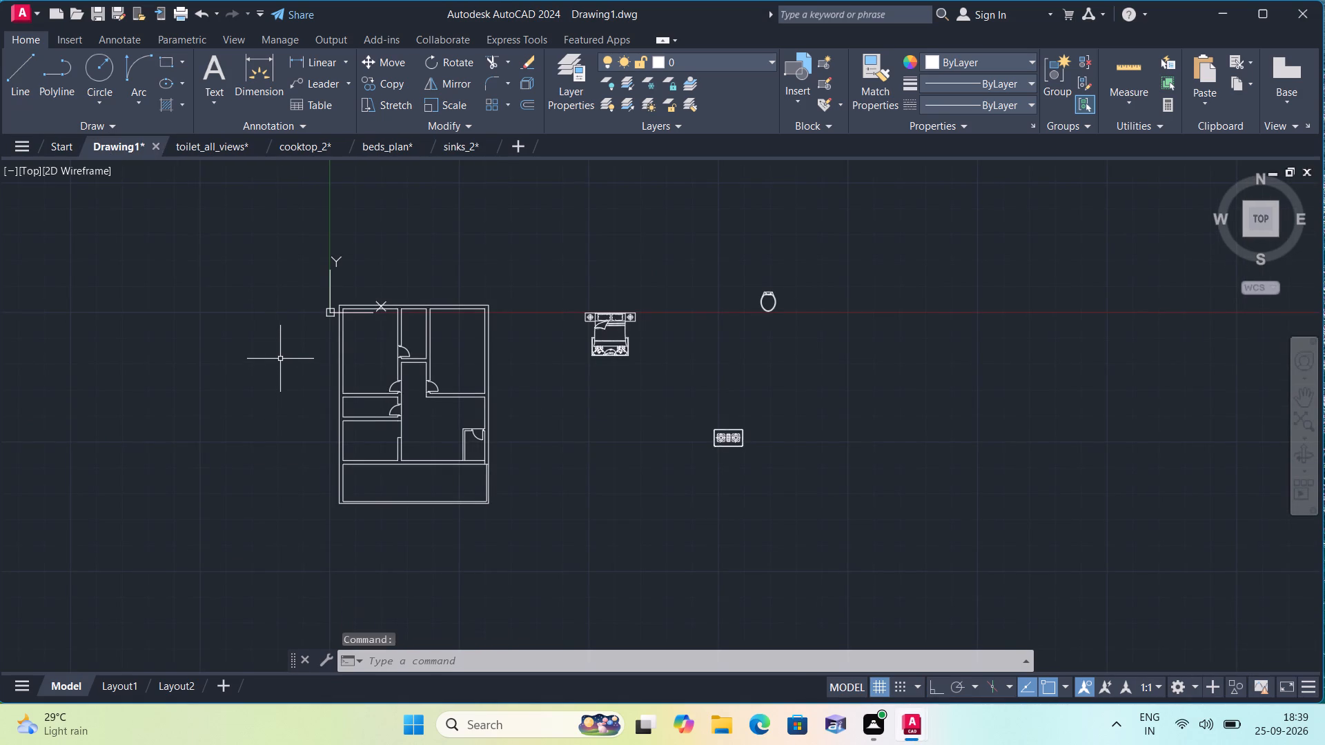
key(ctrl+v)
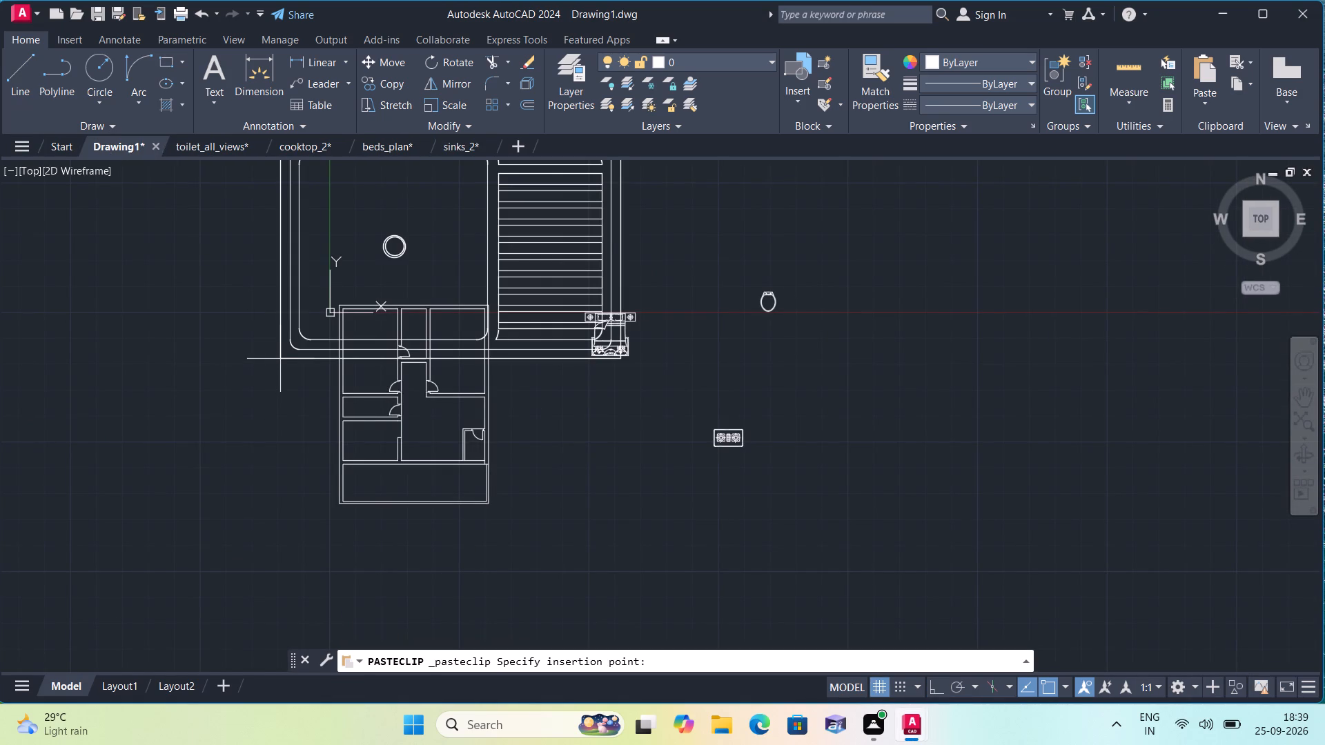
scroll(274, 358, down, 2)
click(523, 501)
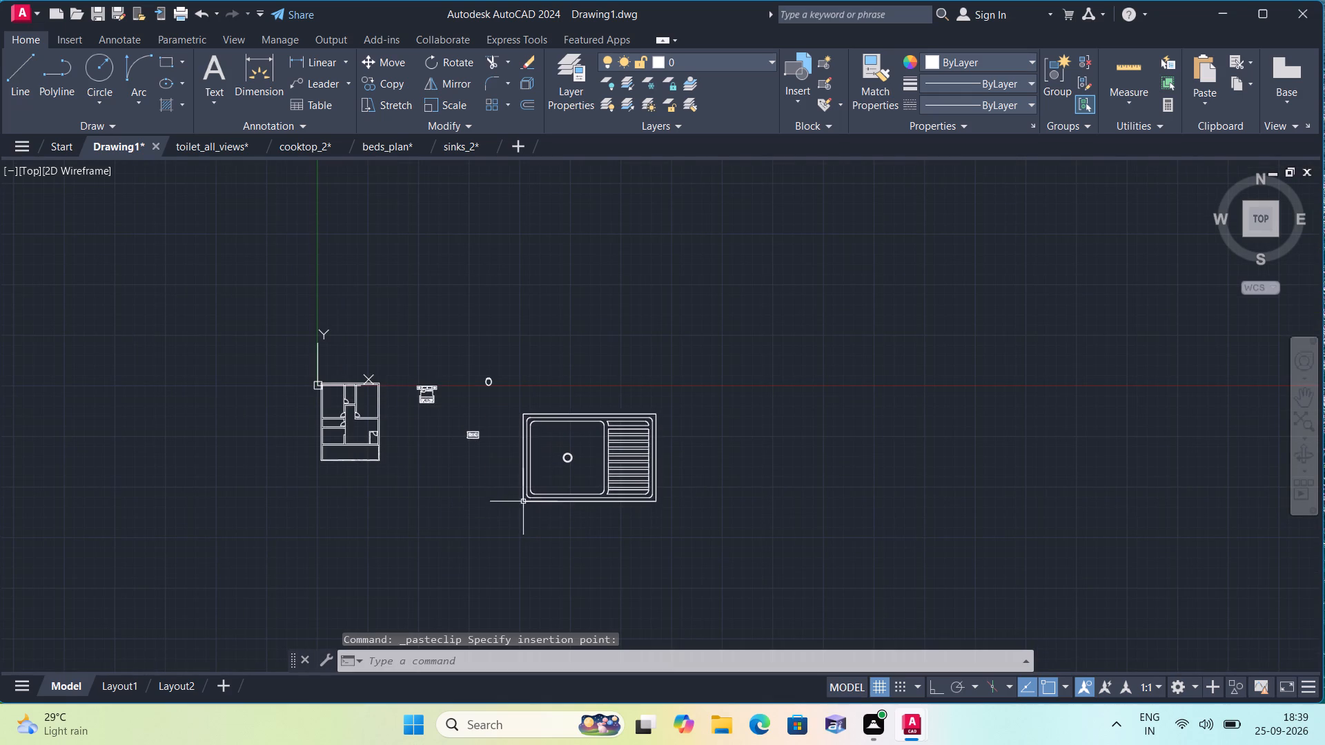
Scale the pasted sink down freehand from a base point near its upper-left corner to suit the floor plan.
click(685, 523)
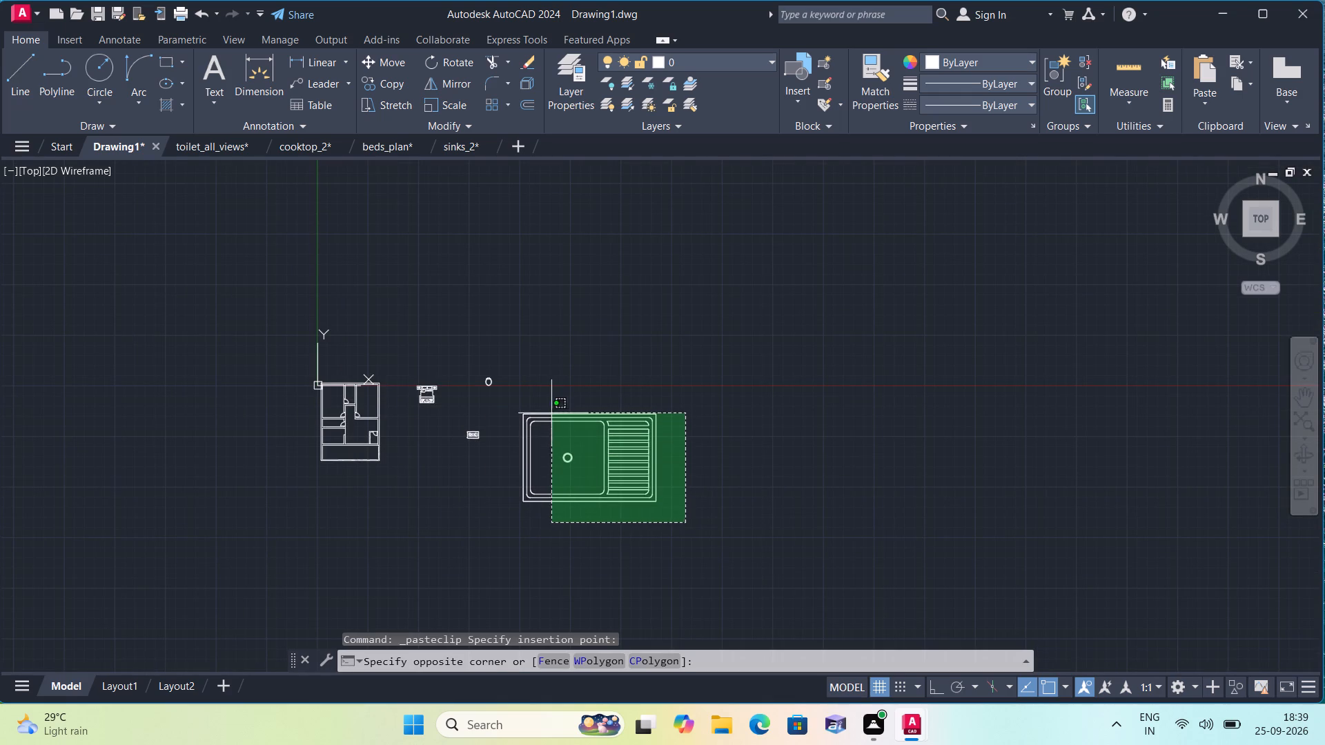
click(502, 392)
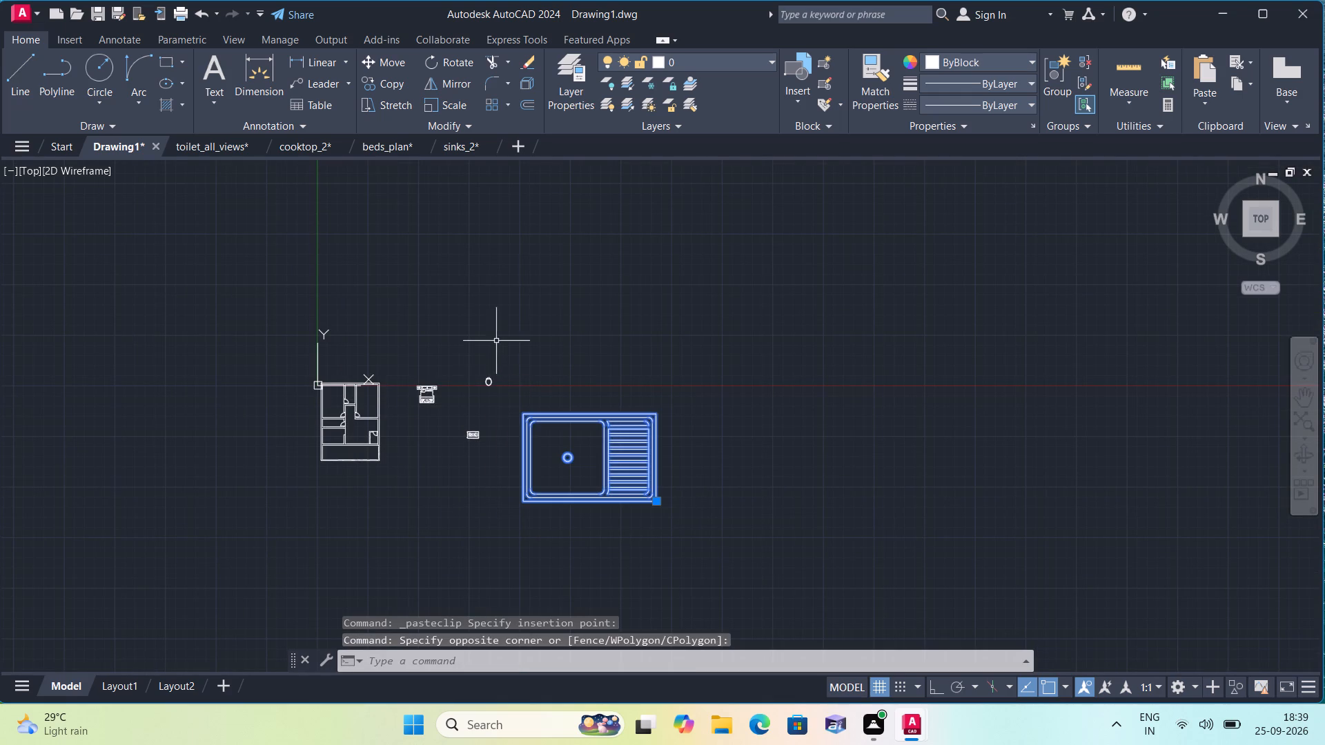
click(453, 102)
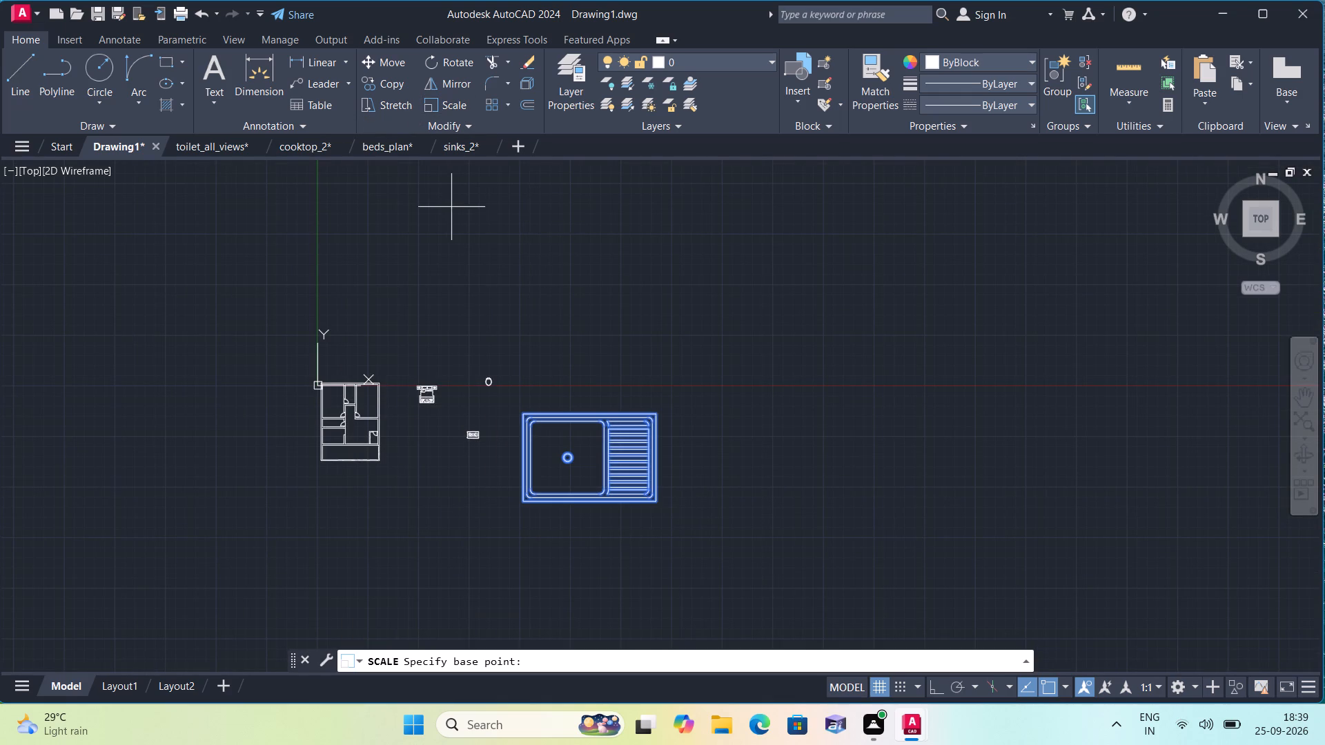
click(529, 416)
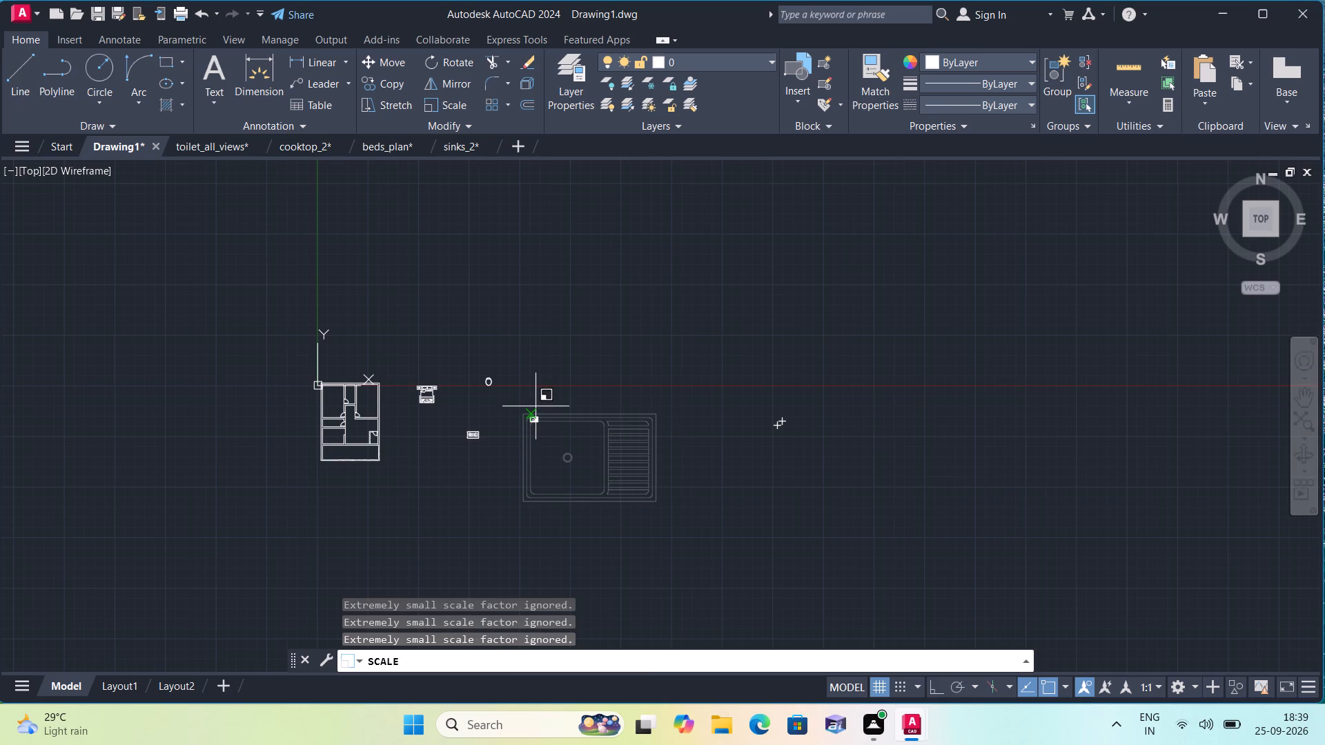
click(536, 406)
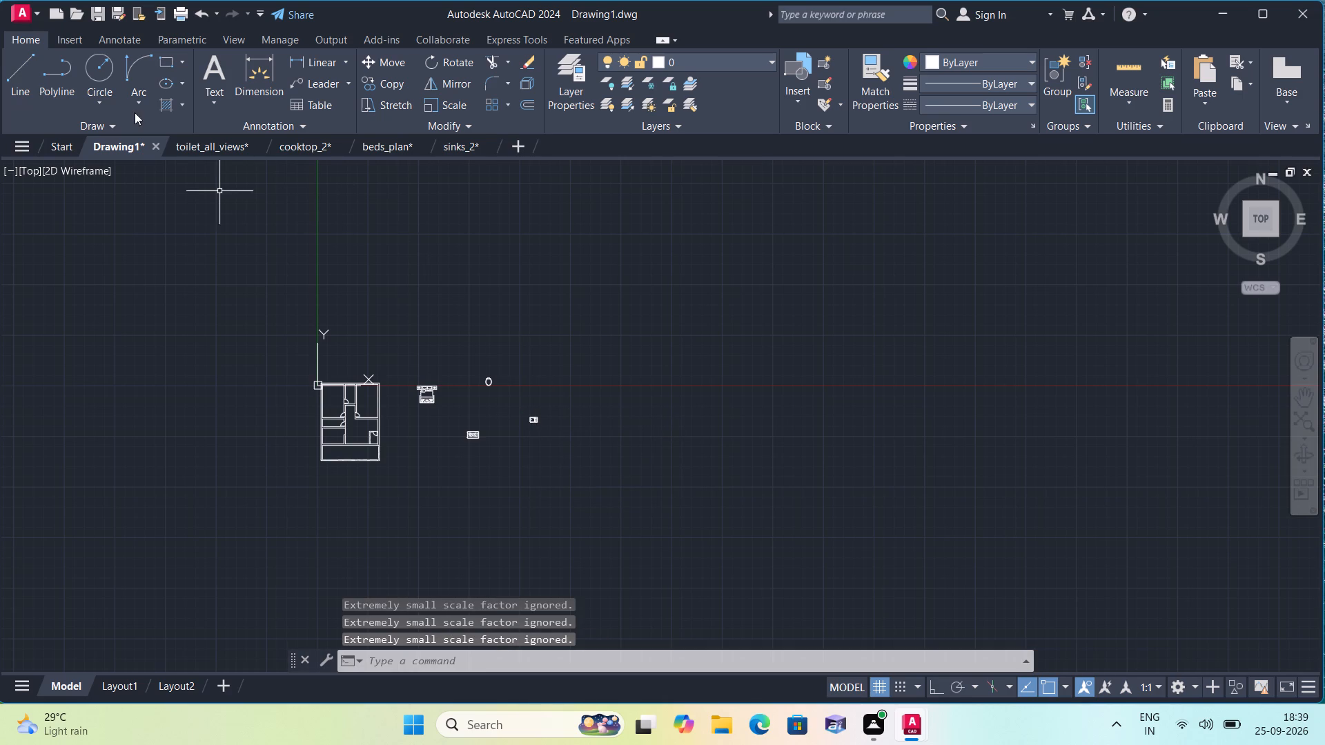
Open wardrobe_2.dwg and copy the top-row rectangular wardrobe with thin plain hangers, above the double-door wardrobe.
click(22, 14)
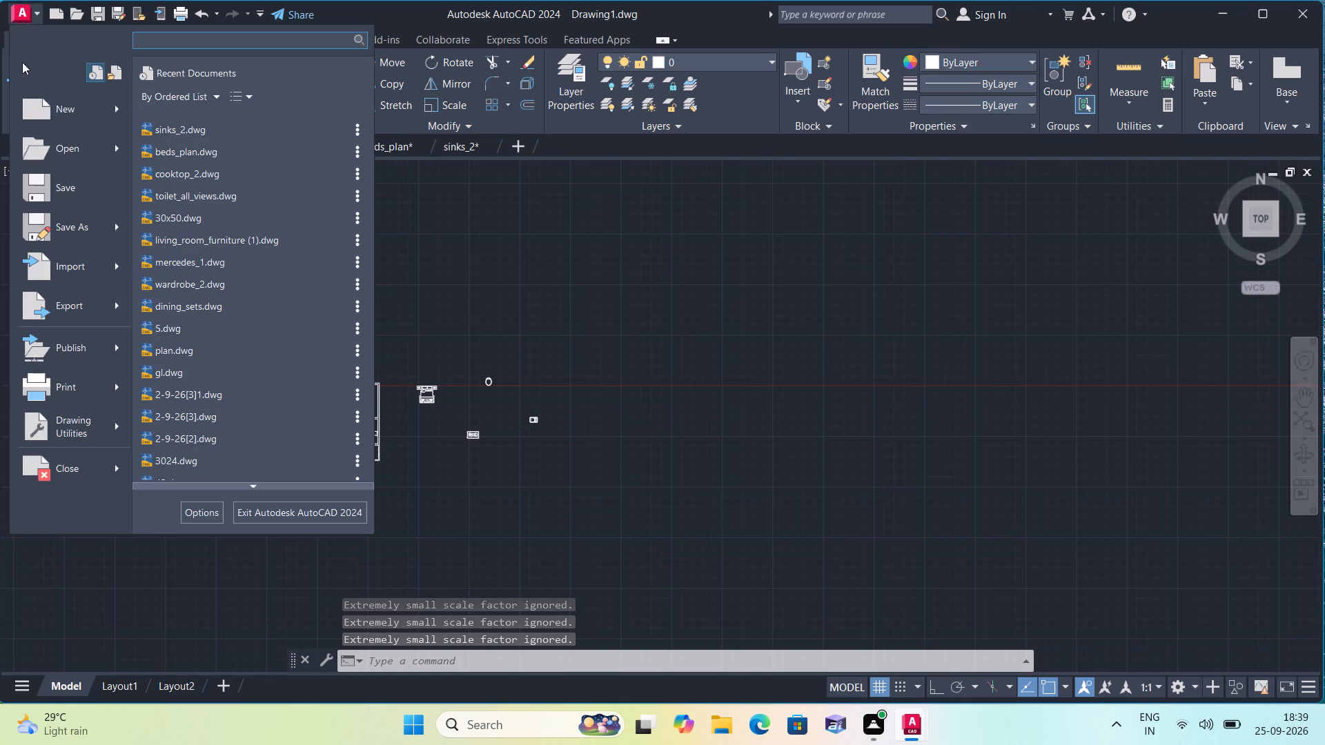
click(203, 281)
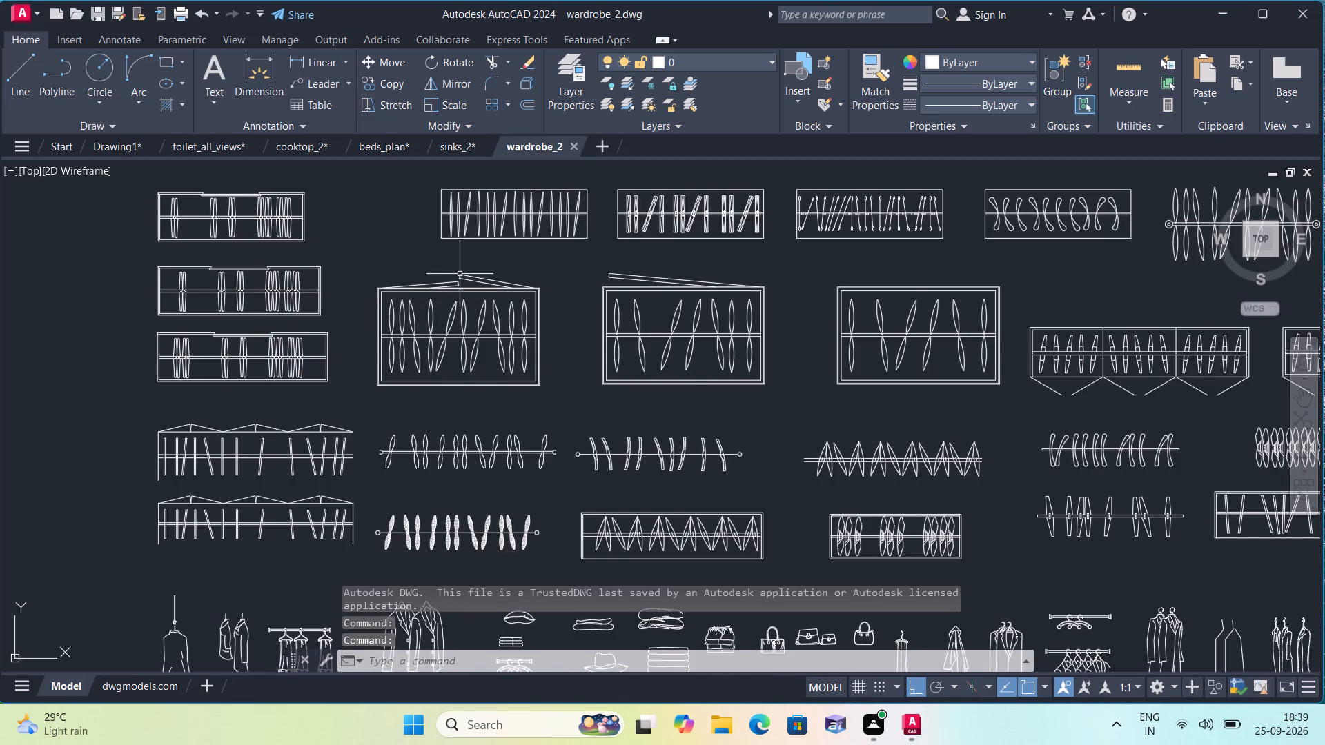
middle_drag(460, 274, 481, 358)
scroll(540, 345, up, 2)
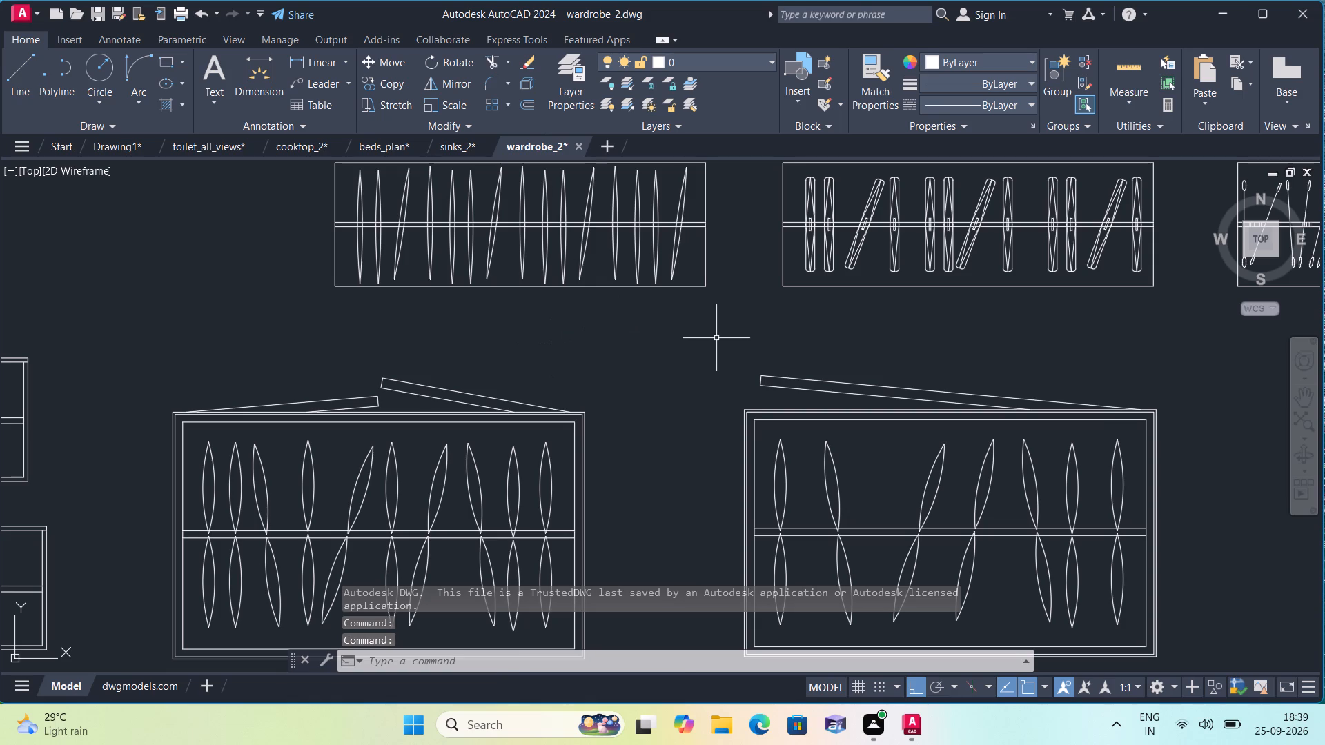
click(723, 336)
scroll(467, 240, down, 1)
middle_drag(467, 240, 488, 318)
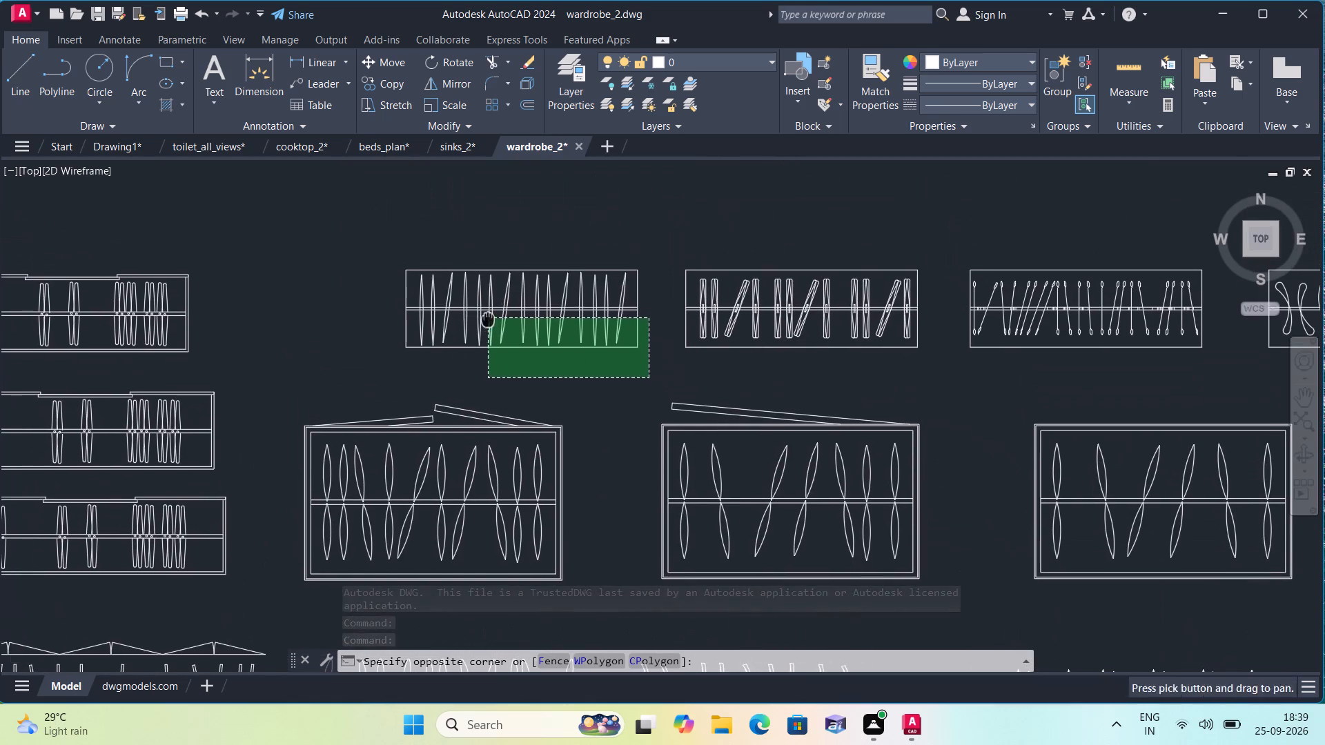
click(388, 213)
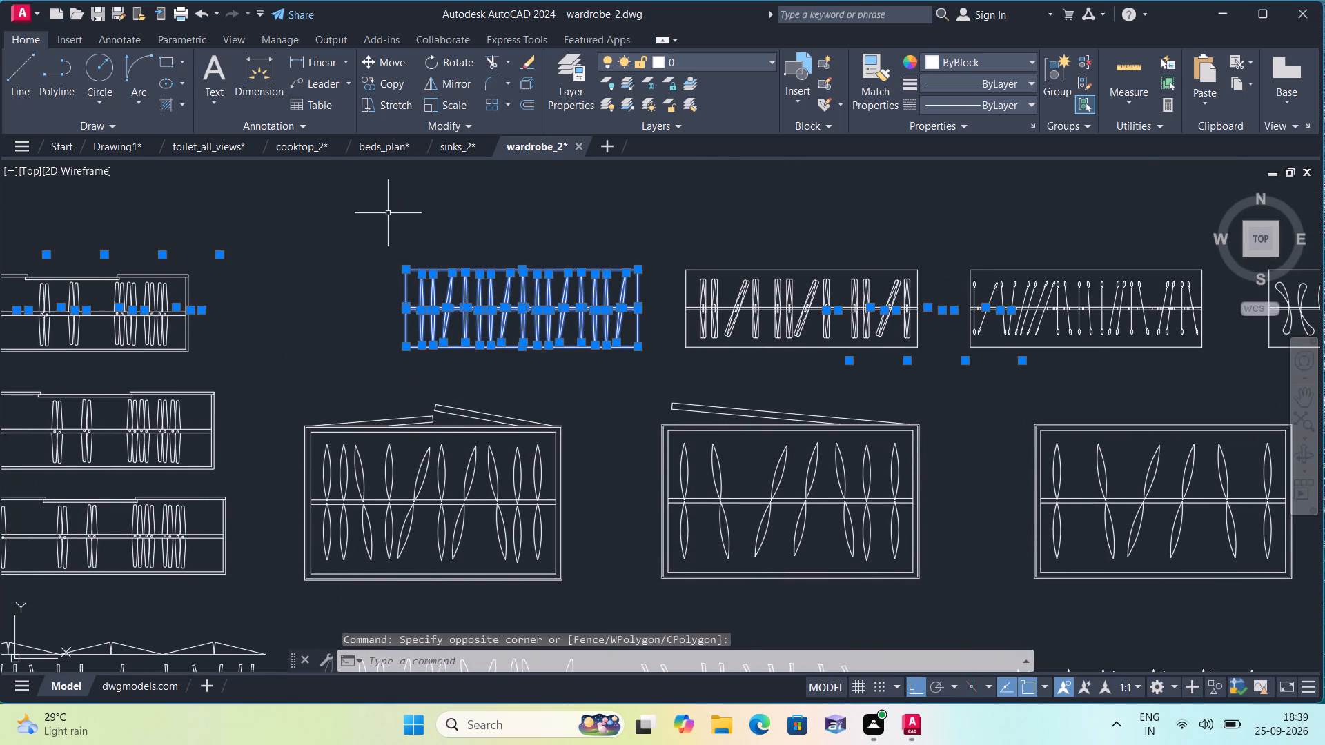
key(c)
key(BackSpace)
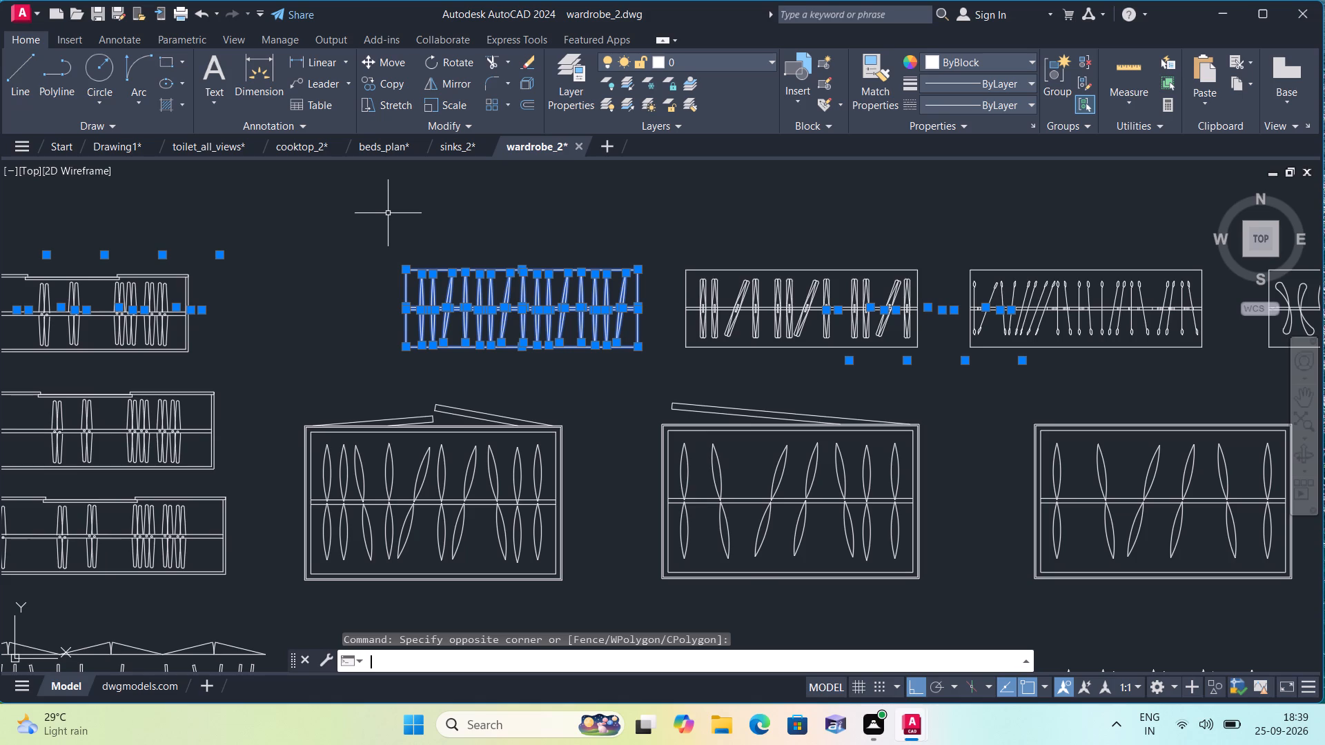
key(ctrl+c)
scroll(388, 213, up, 2)
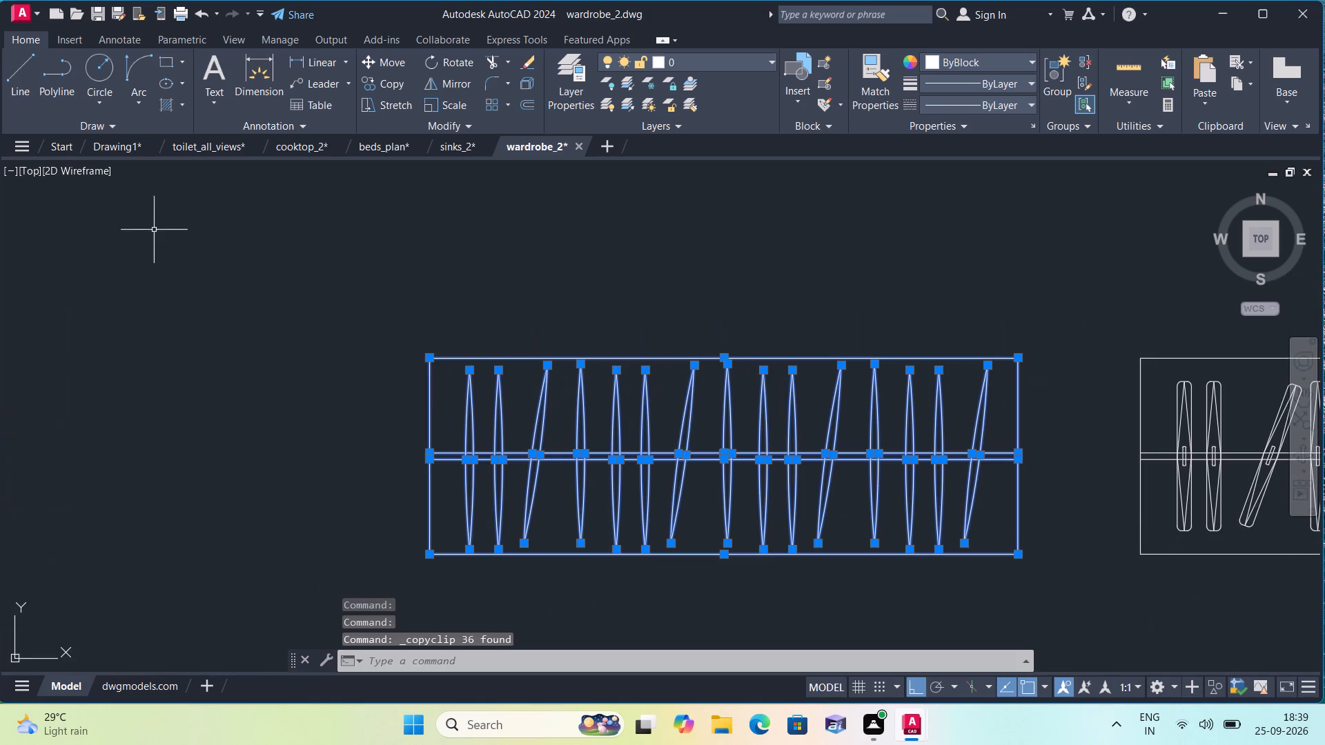
Paste the copied wardrobe into Drawing1, in the empty space above the floor plan and furniture blocks.
click(116, 144)
scroll(235, 294, down, 1)
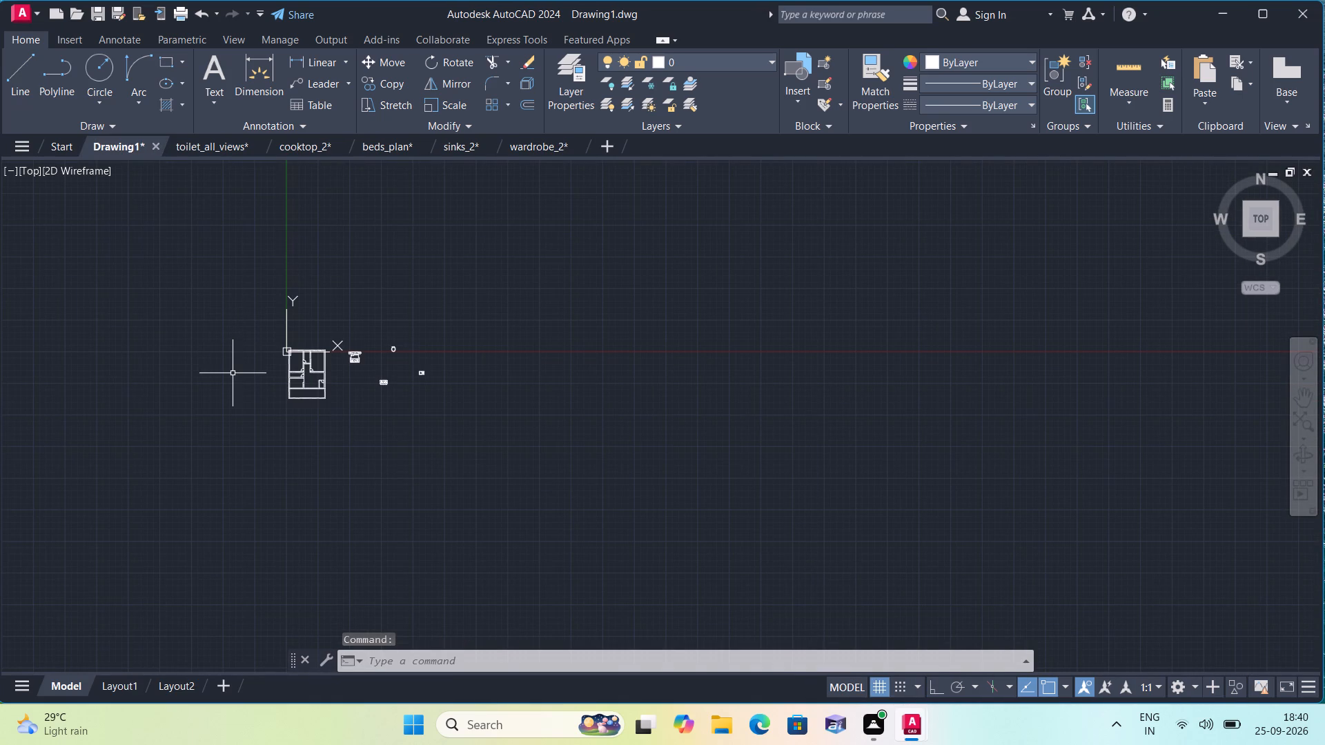
key(ctrl+v)
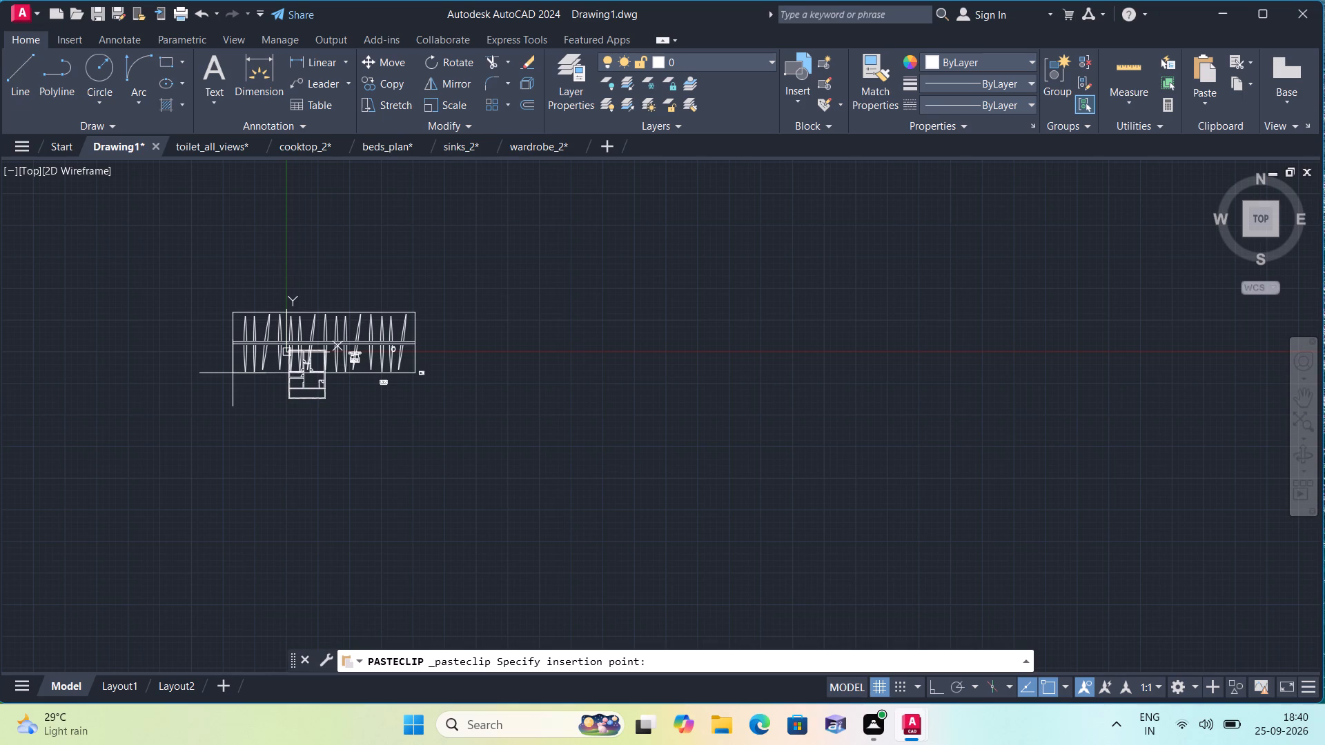
click(343, 284)
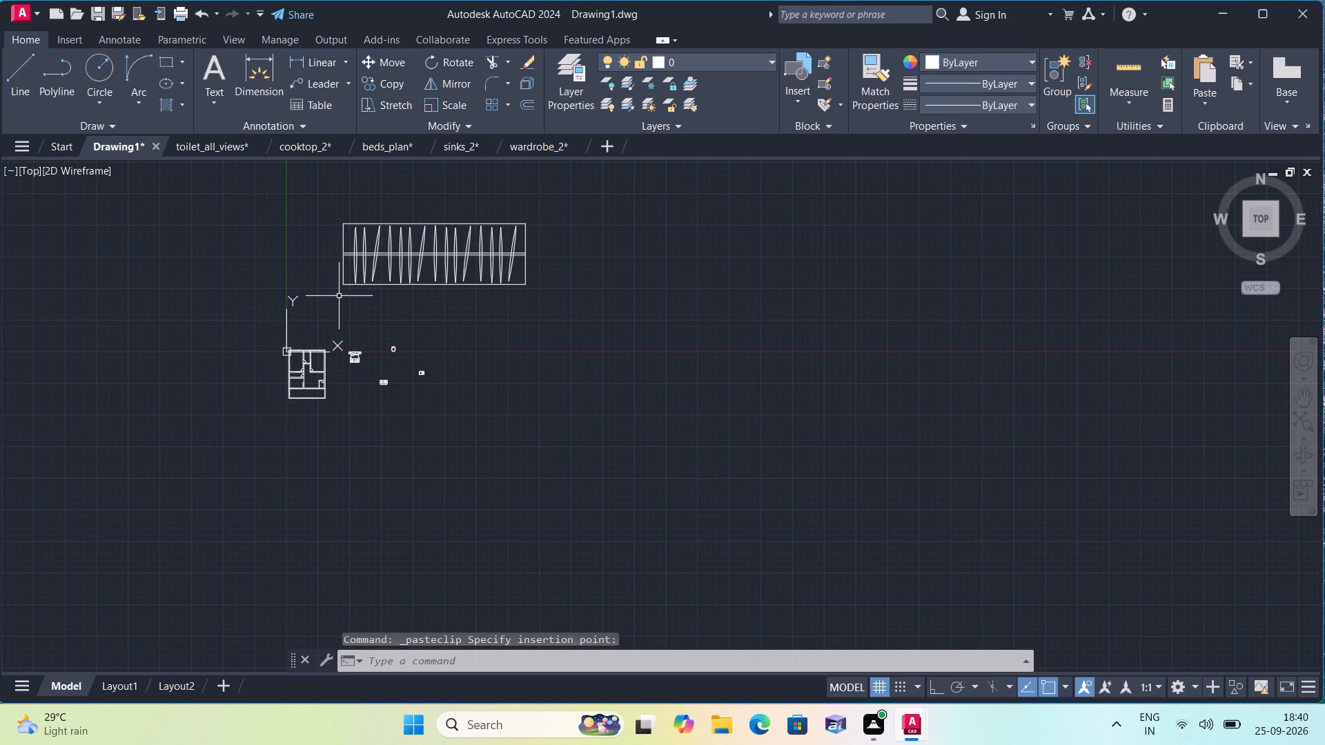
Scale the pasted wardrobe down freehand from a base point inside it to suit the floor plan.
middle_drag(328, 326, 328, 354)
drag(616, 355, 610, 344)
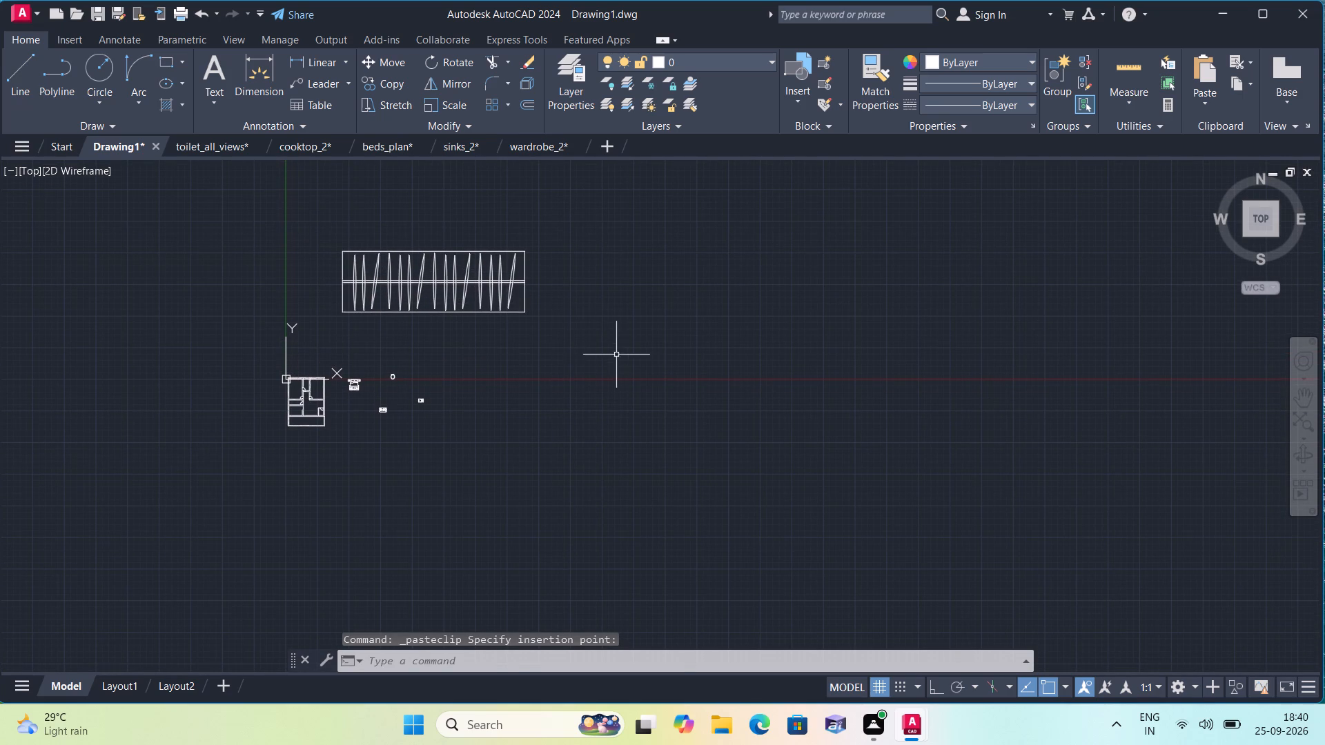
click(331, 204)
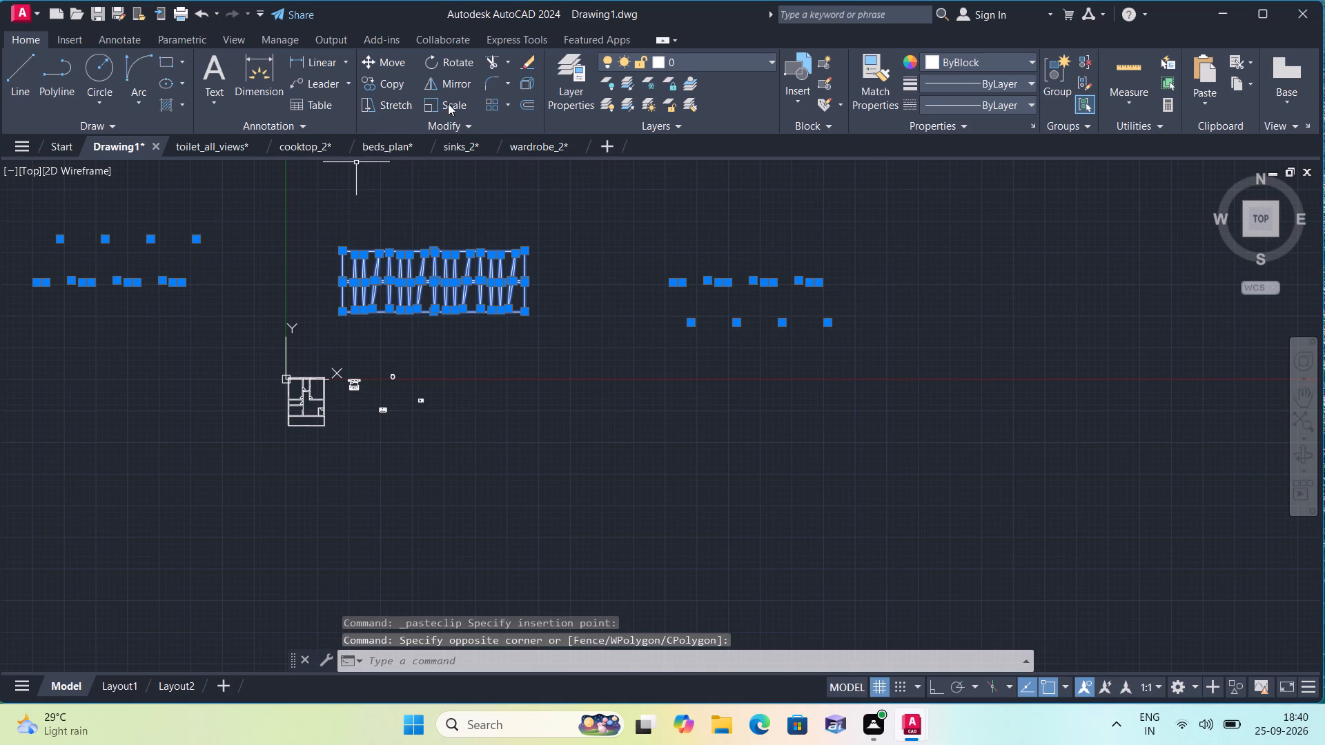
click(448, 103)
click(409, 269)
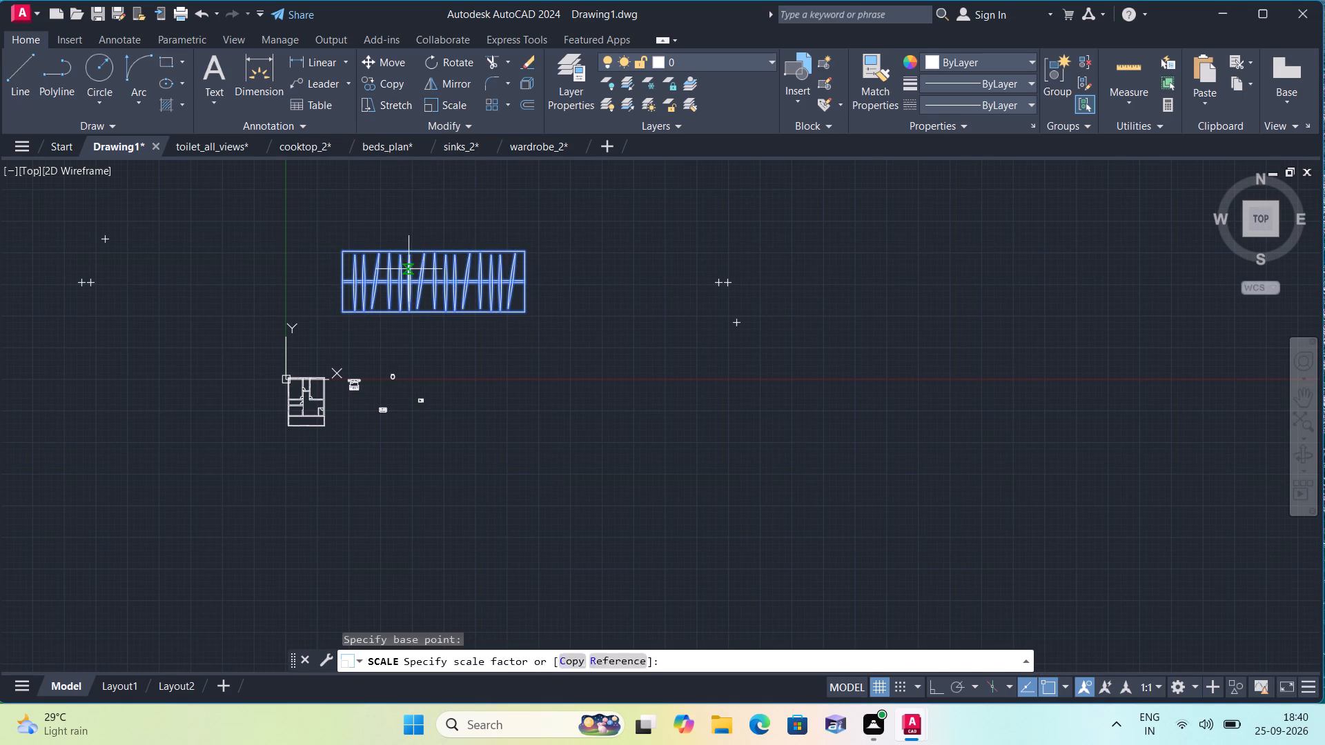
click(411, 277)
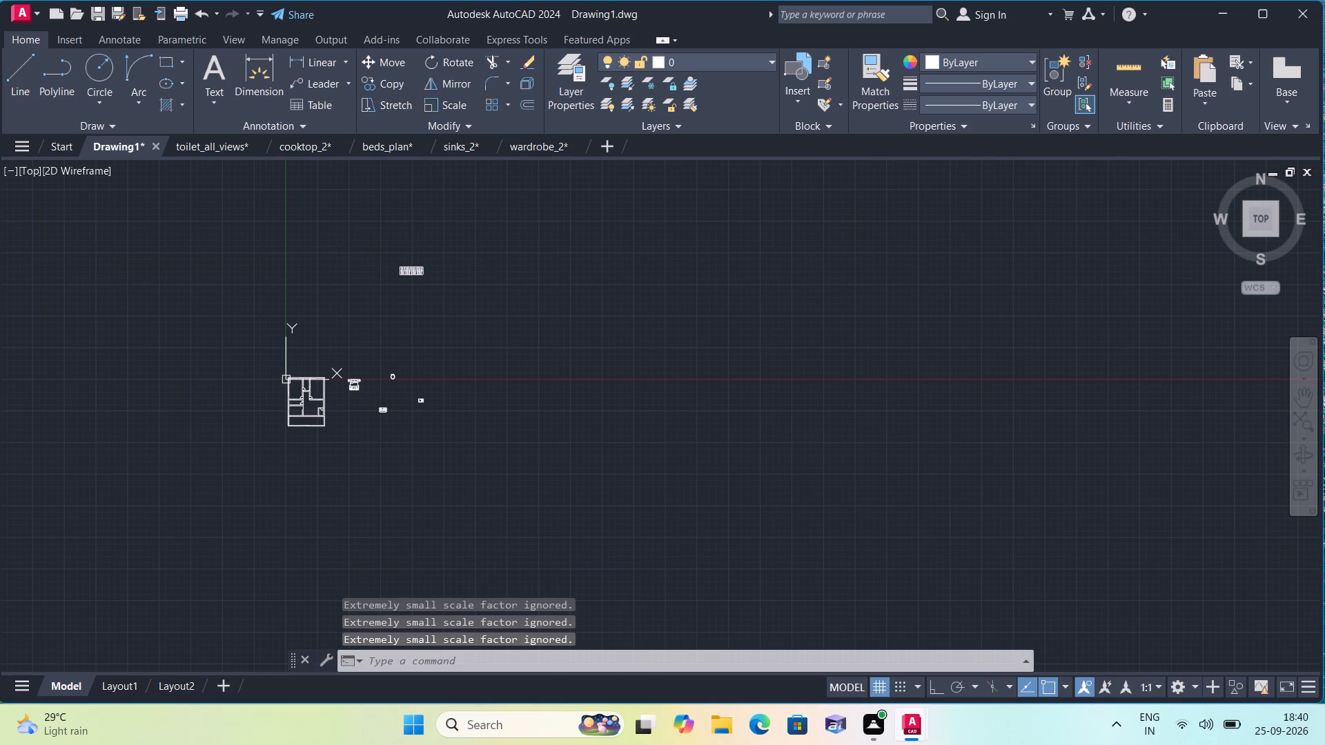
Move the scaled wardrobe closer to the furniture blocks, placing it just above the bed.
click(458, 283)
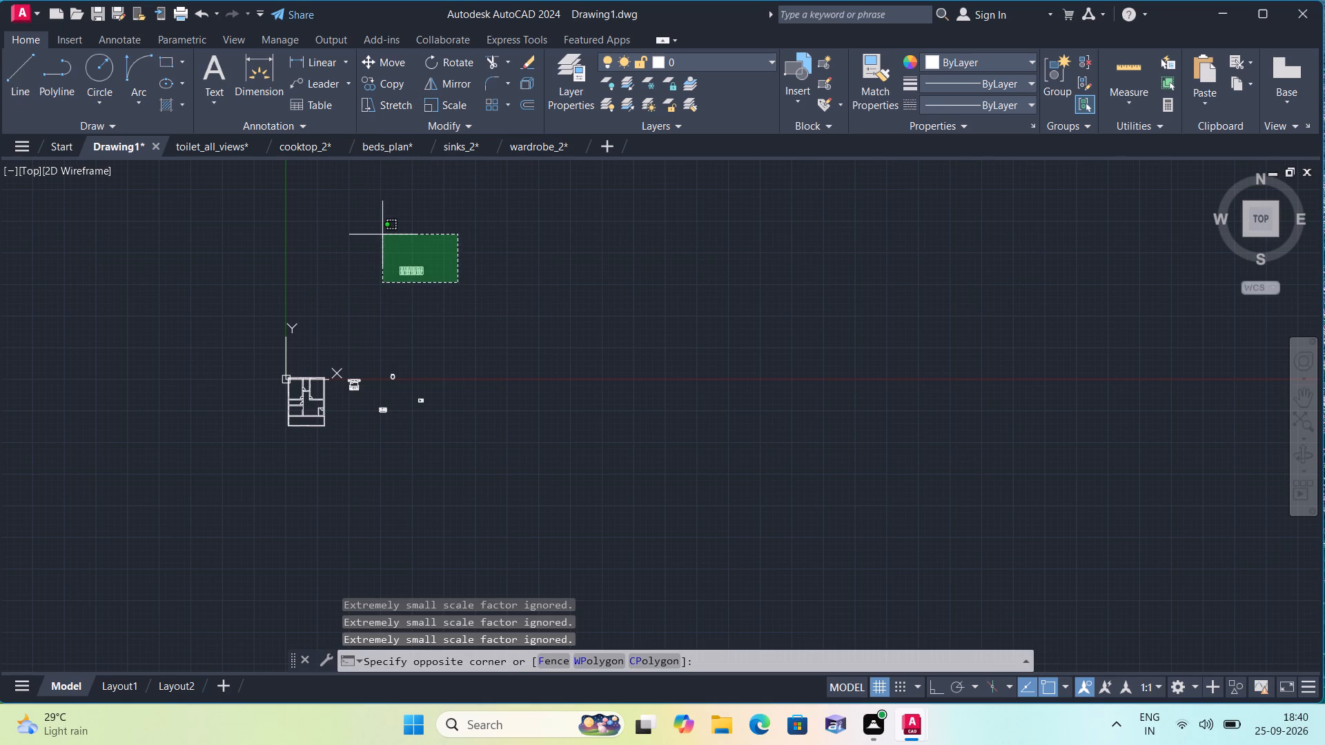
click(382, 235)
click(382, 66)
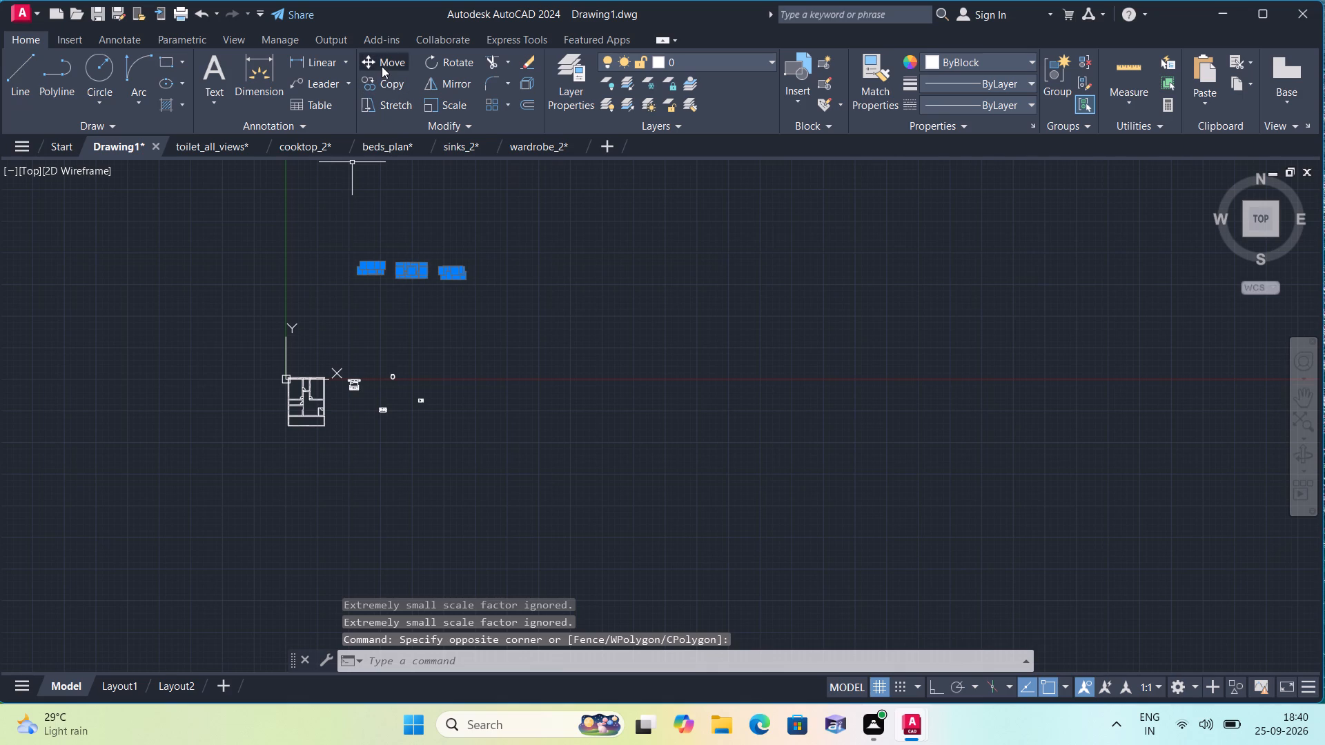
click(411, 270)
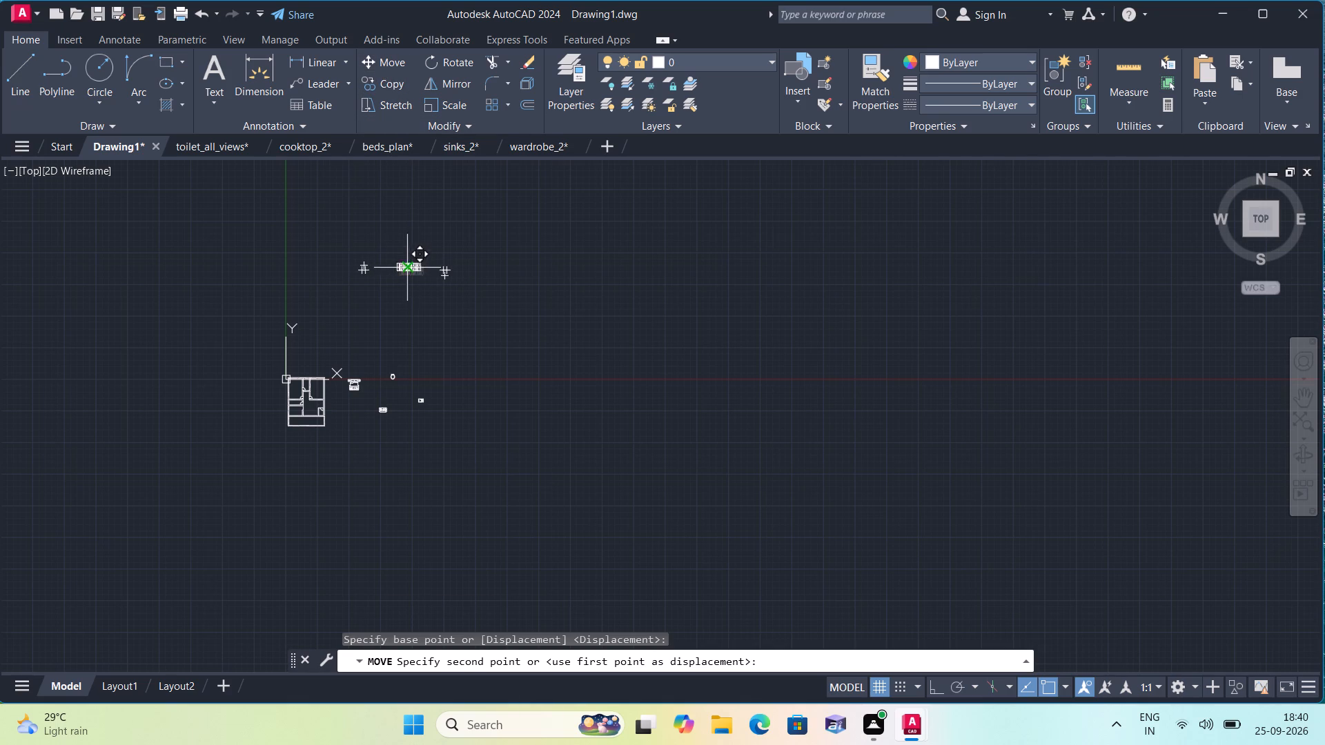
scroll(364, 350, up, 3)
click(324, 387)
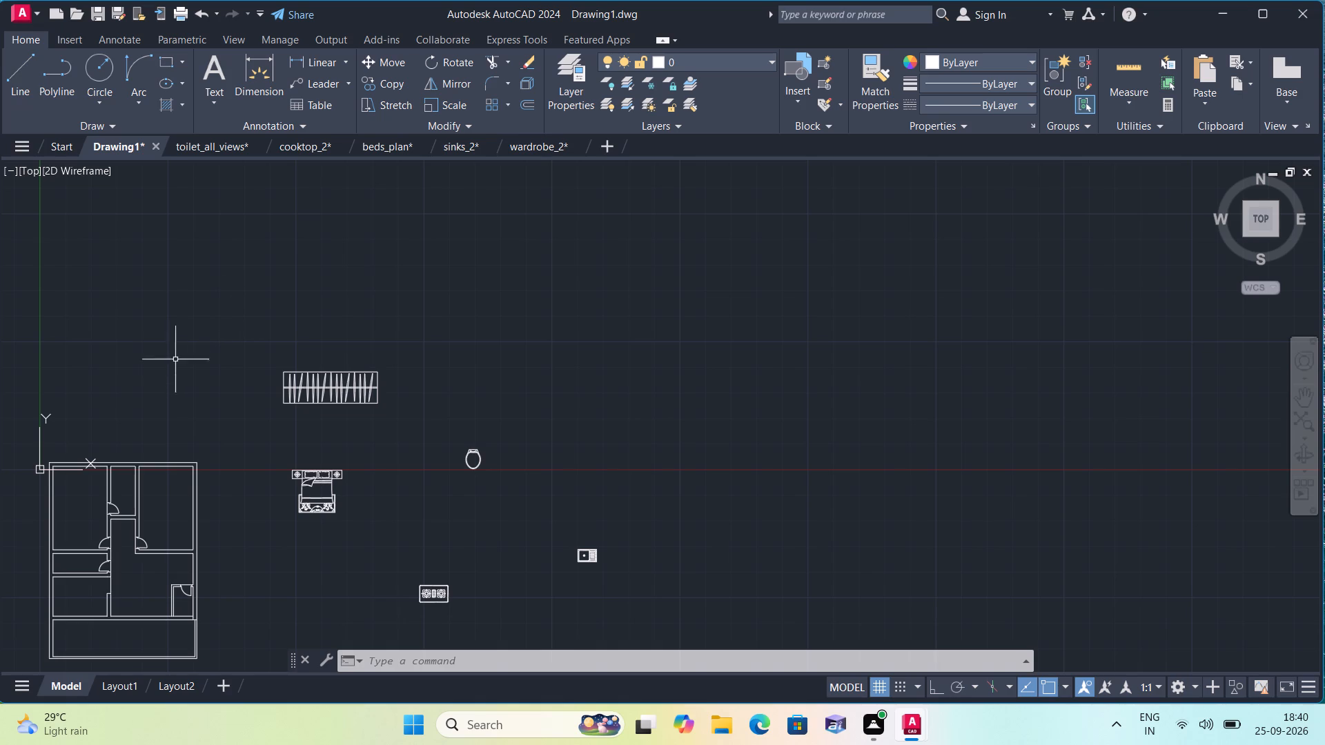
Delete the wardrobe placed above the bed.
scroll(183, 390, down, 2)
middle_drag(190, 410, 217, 316)
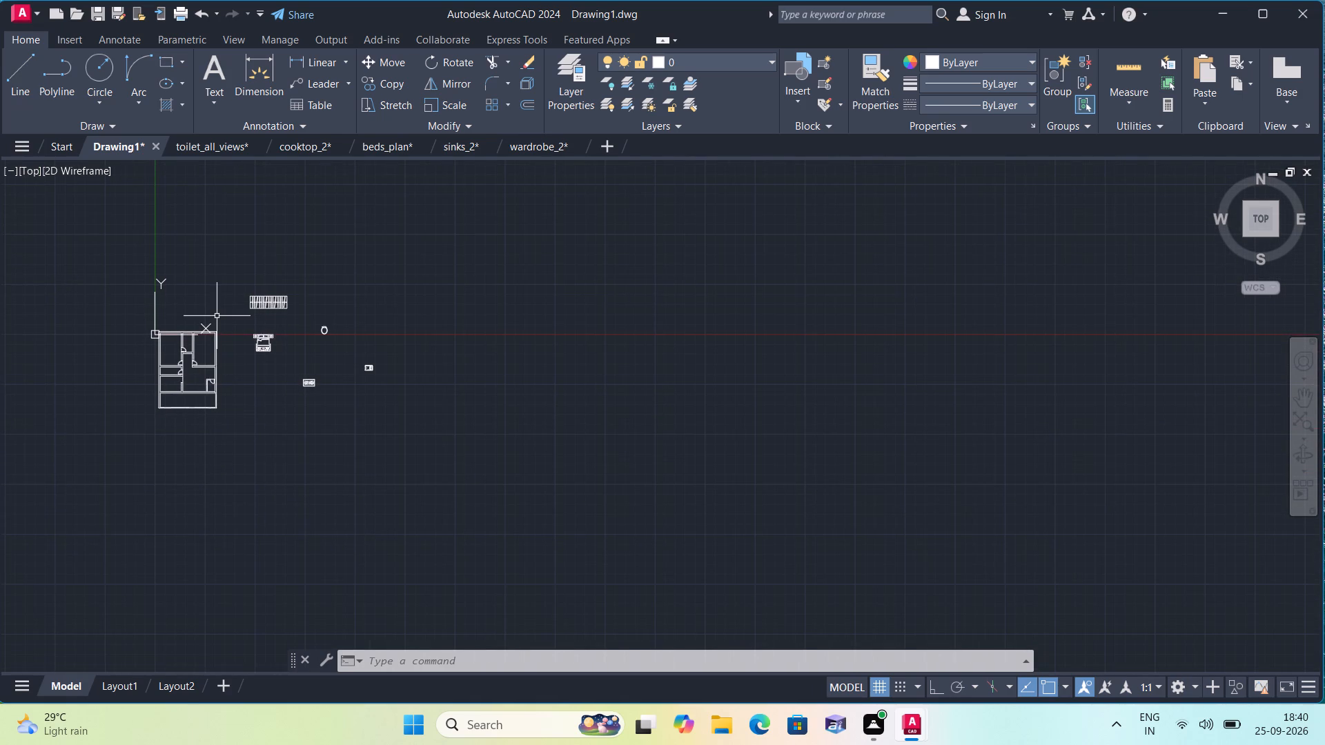
scroll(217, 316, down, 1)
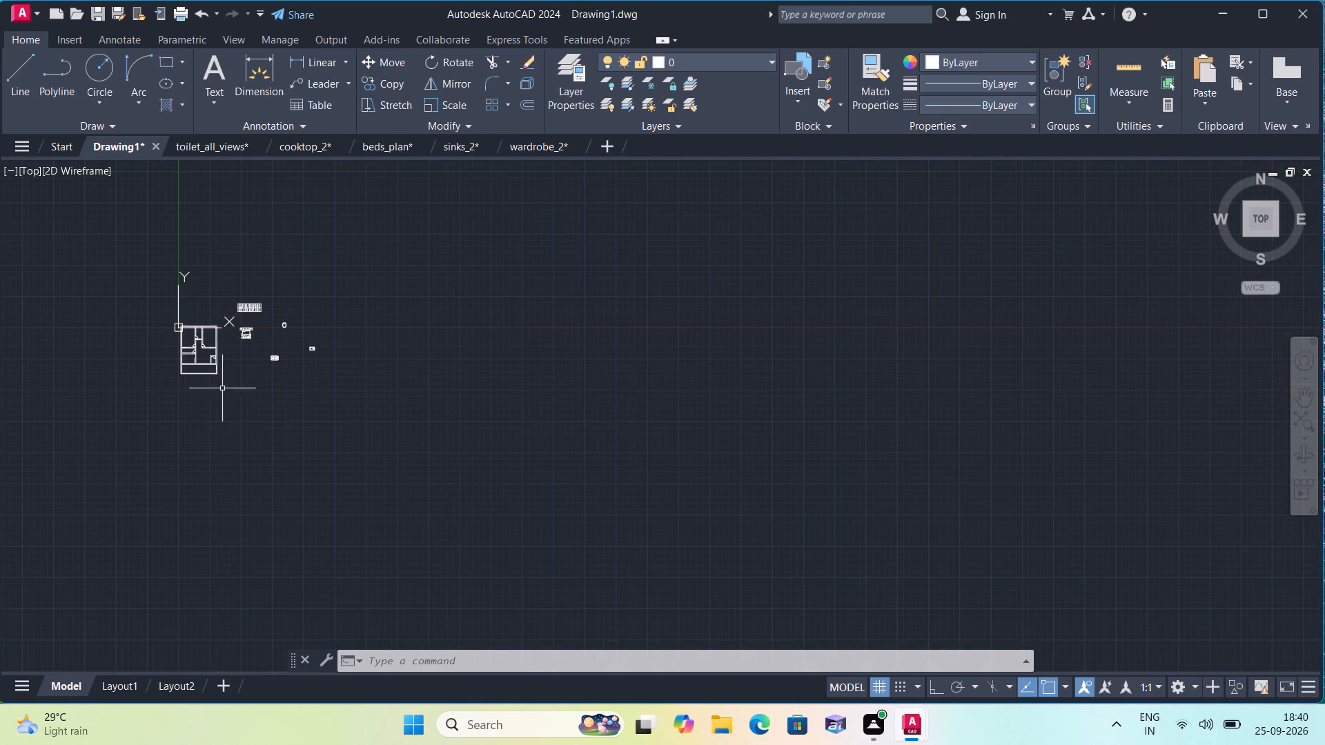
scroll(252, 392, up, 1)
middle_drag(200, 370, 258, 484)
scroll(255, 480, down, 1)
middle_drag(277, 526, 317, 608)
scroll(322, 566, up, 3)
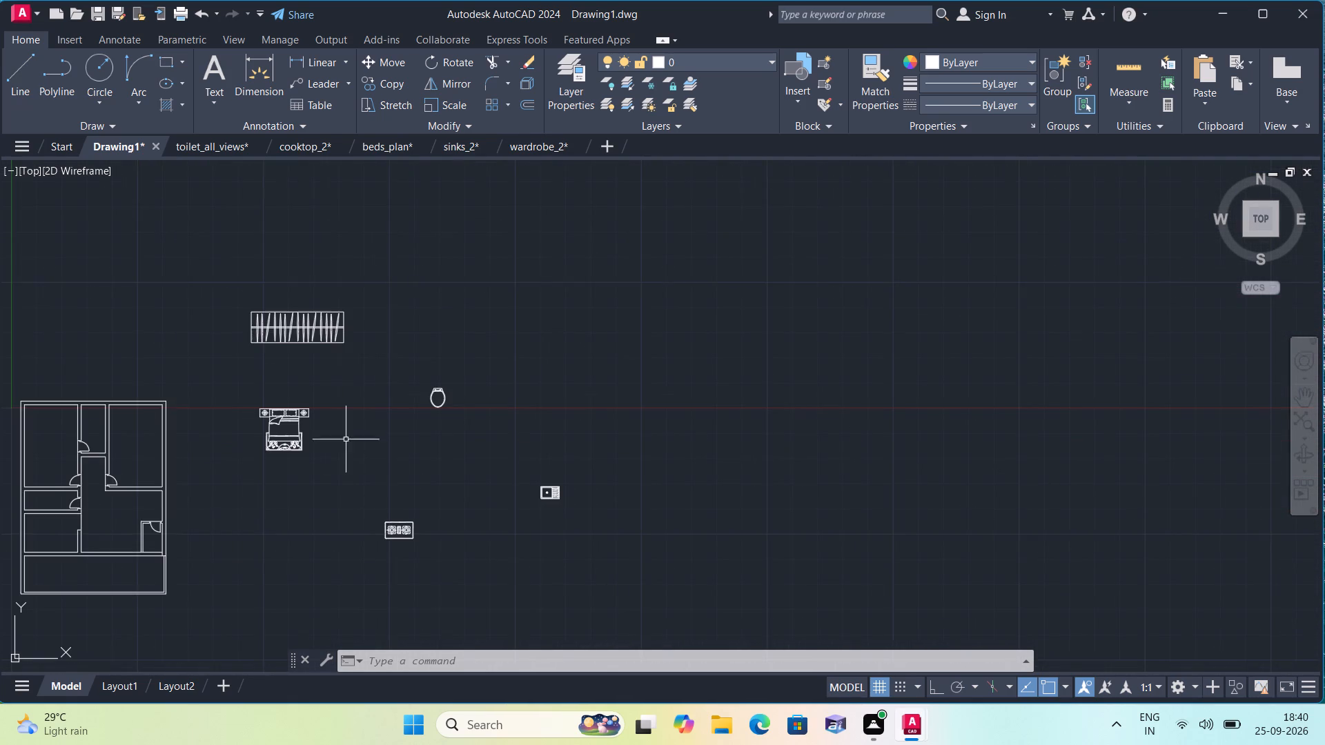
middle_drag(341, 377, 480, 613)
scroll(458, 580, up, 1)
drag(522, 565, 516, 559)
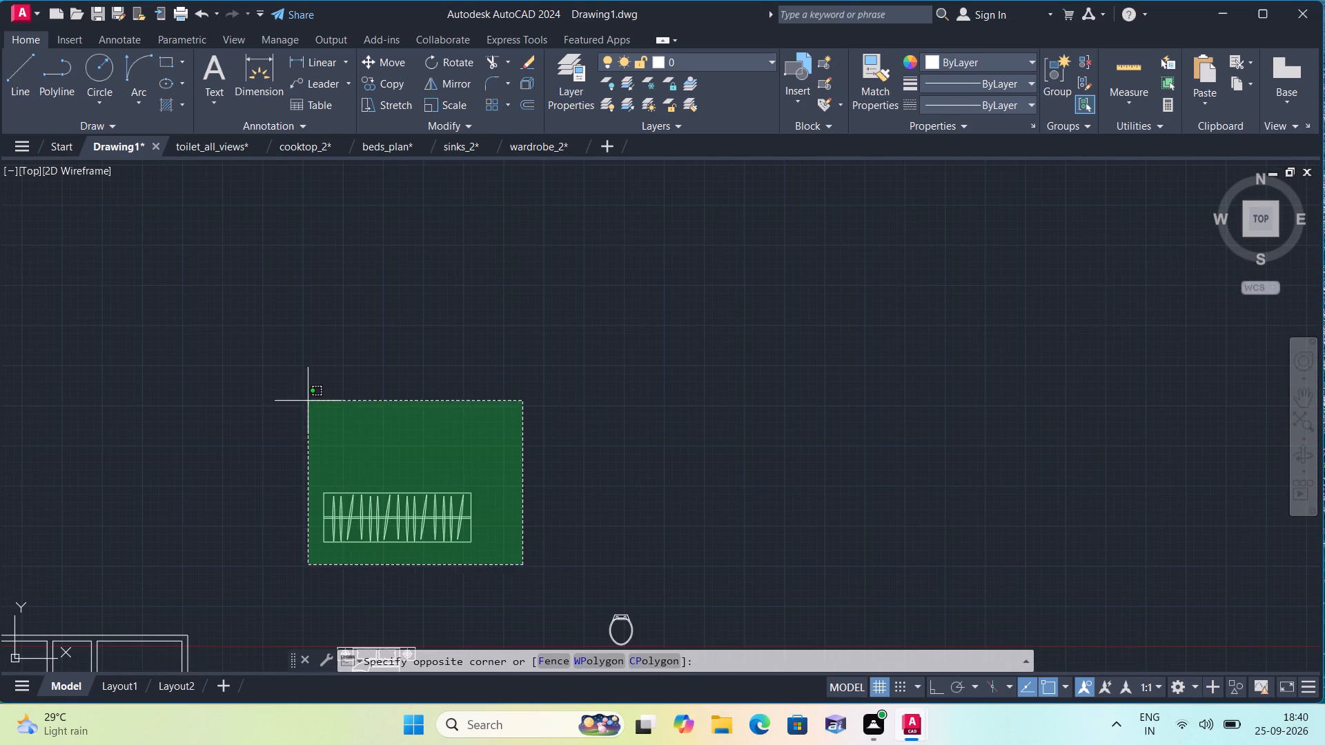
click(238, 351)
key(Delete)
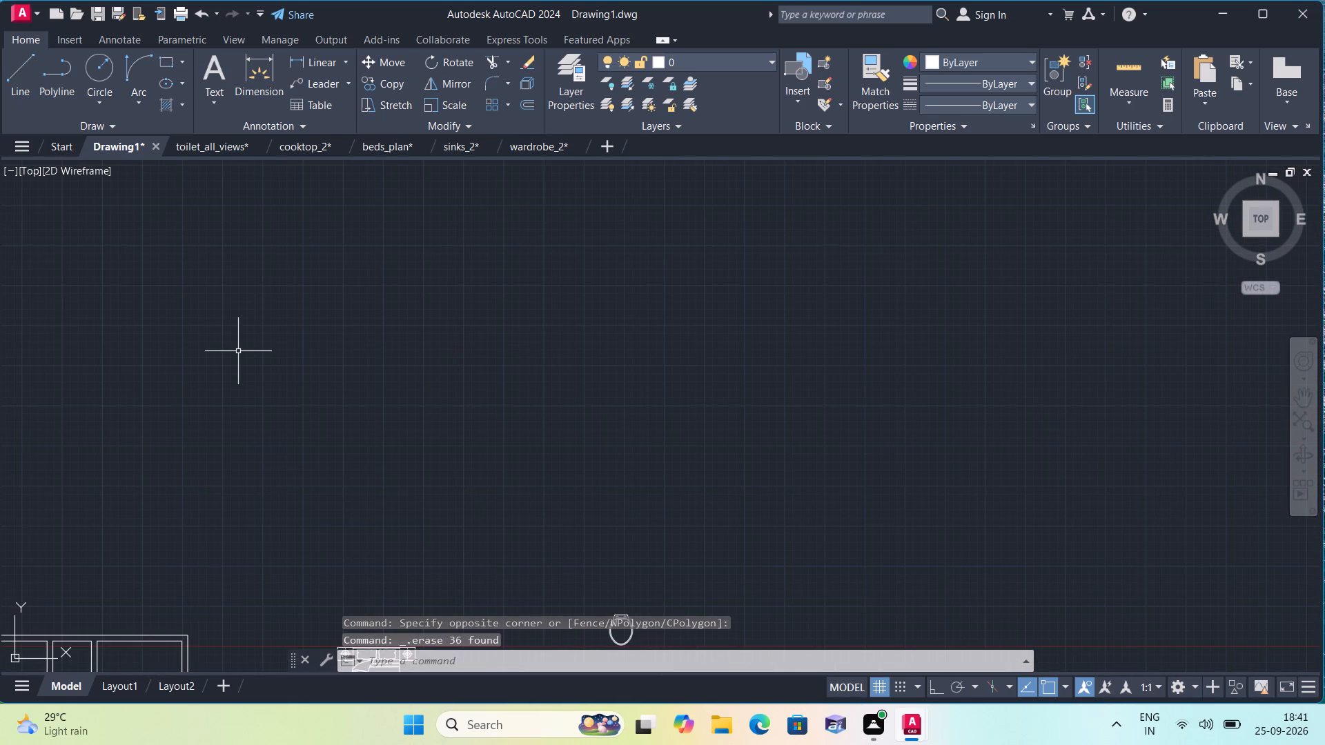
Turn on Ortho and rotate the toilet block 90° about a base point near its tank.
scroll(238, 351, down, 1)
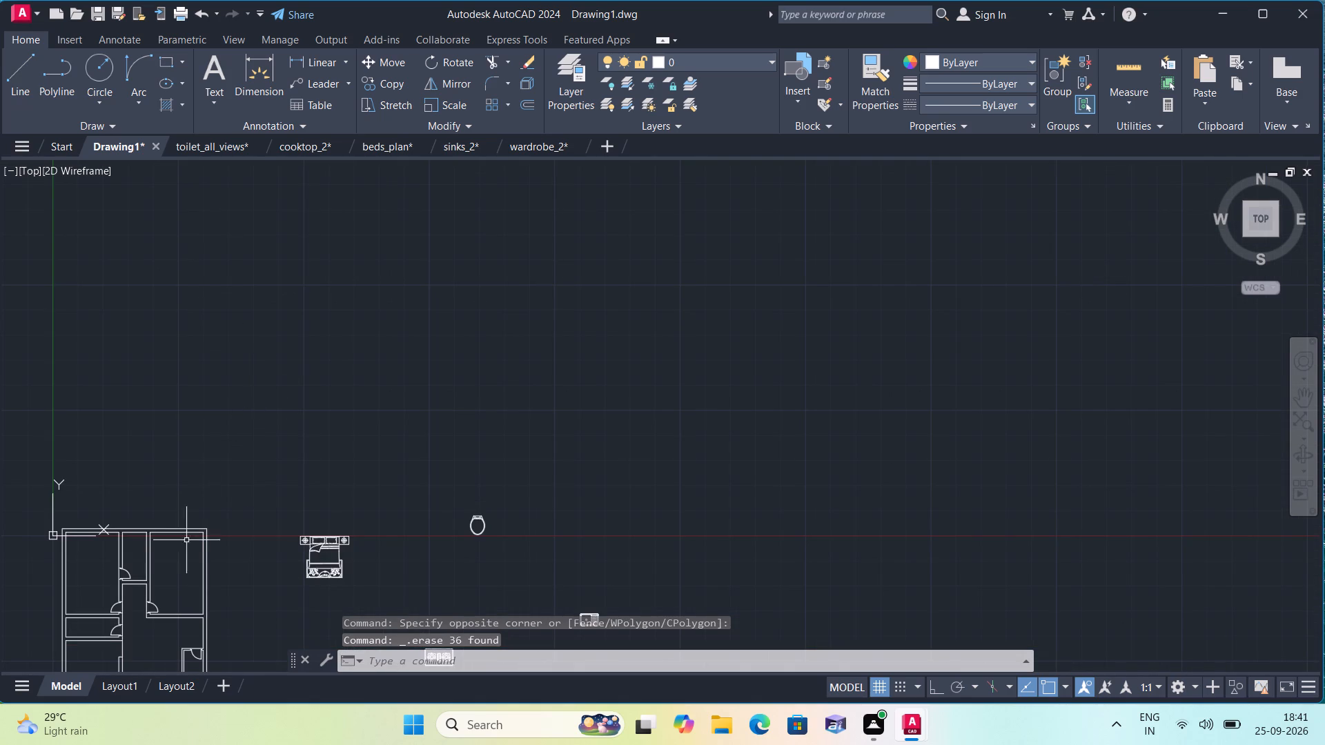
middle_drag(174, 568, 337, 451)
middle_drag(293, 475, 363, 431)
scroll(293, 475, down, 1)
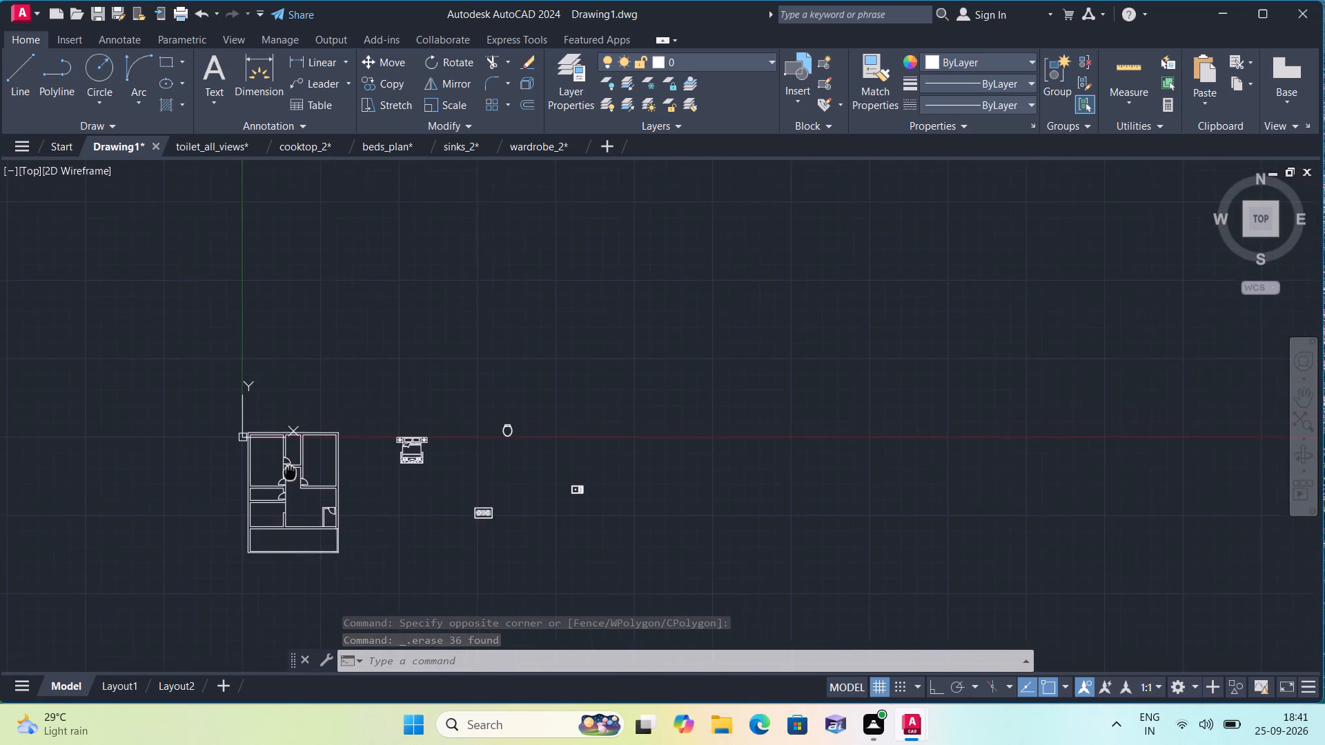
middle_drag(363, 431, 381, 424)
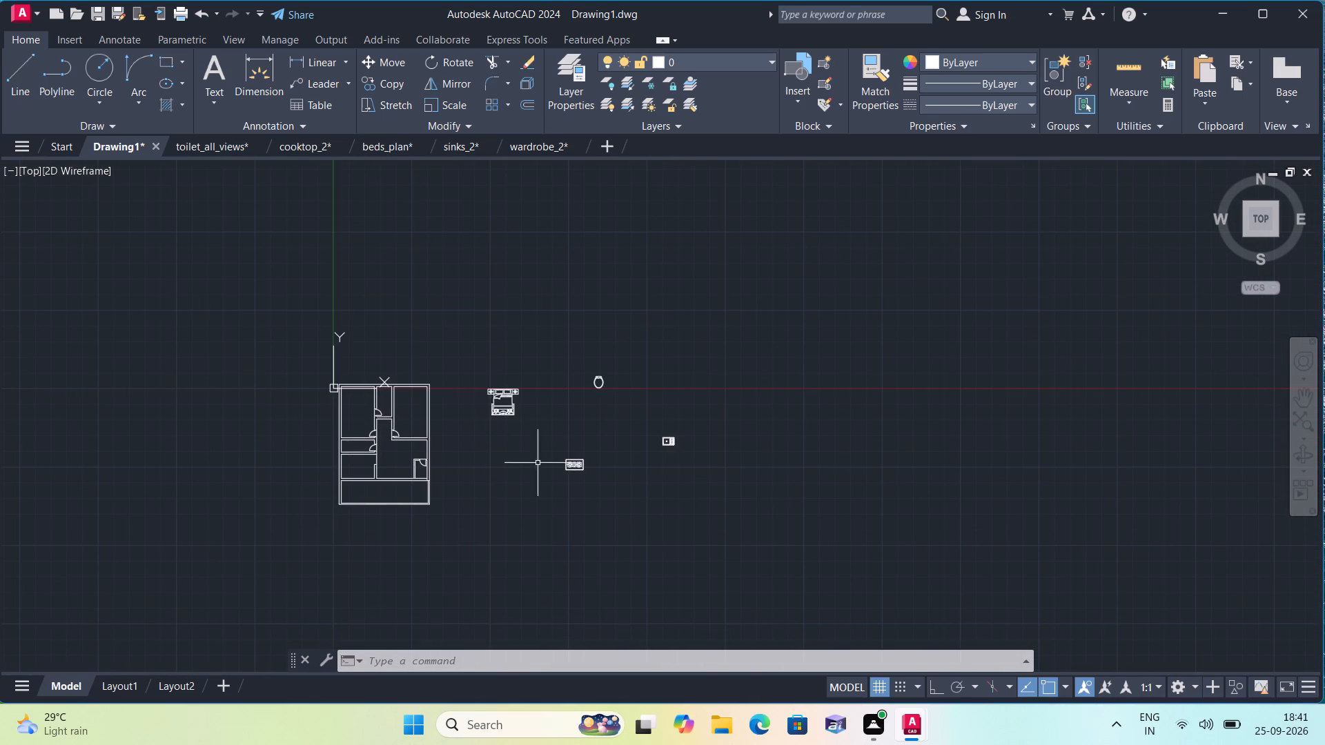
scroll(579, 484, up, 3)
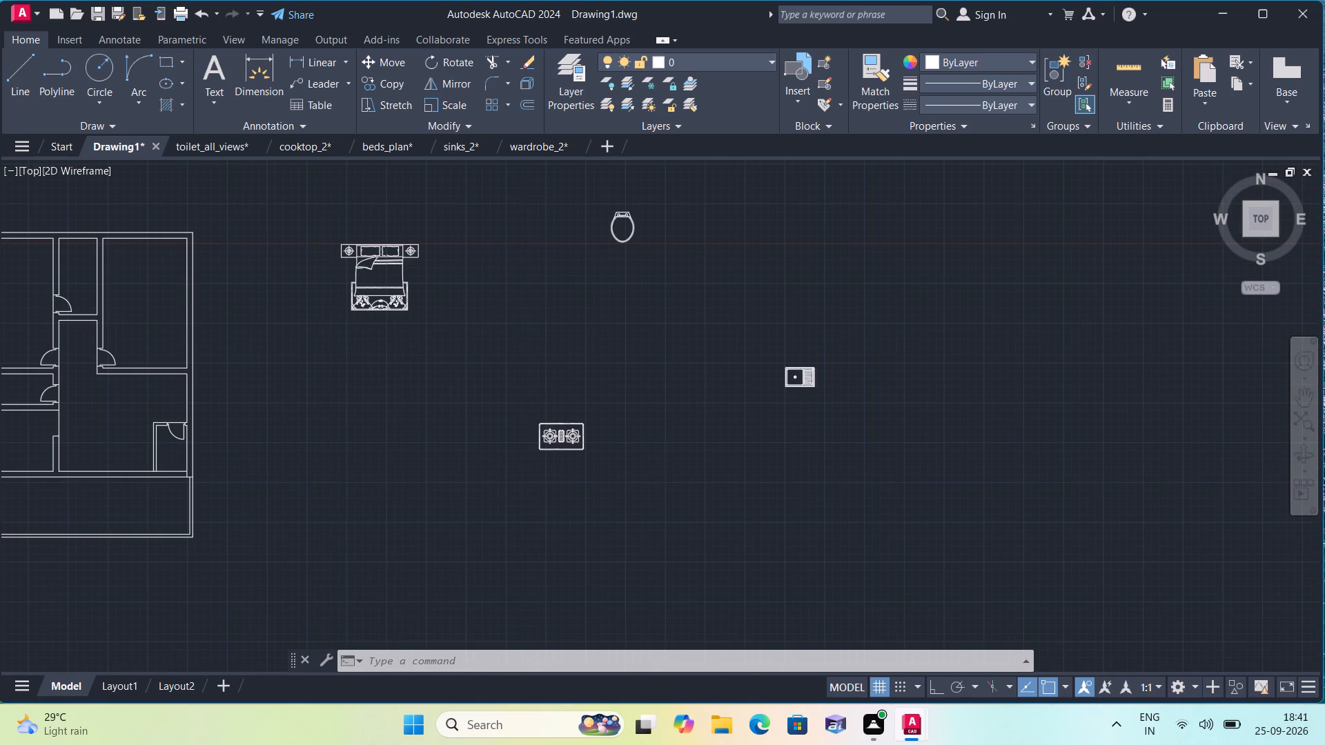
scroll(555, 481, down, 1)
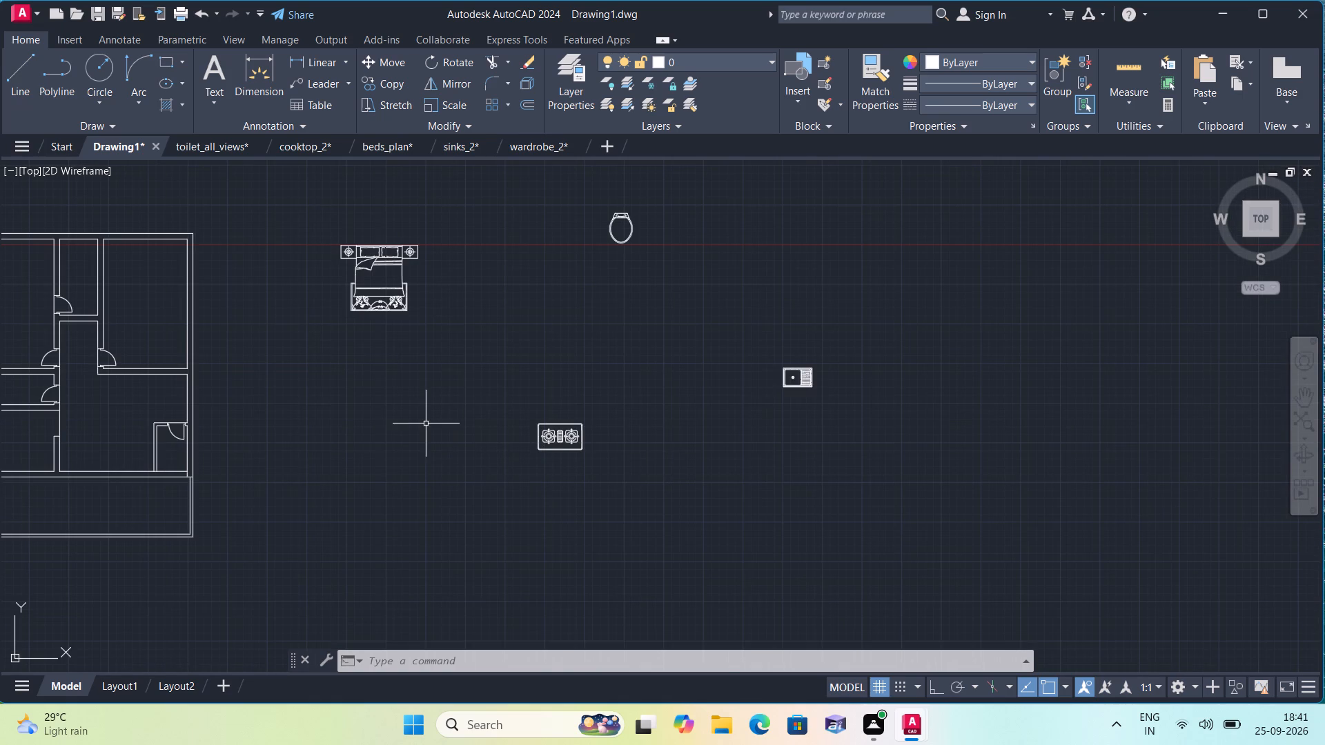
middle_drag(426, 424, 492, 520)
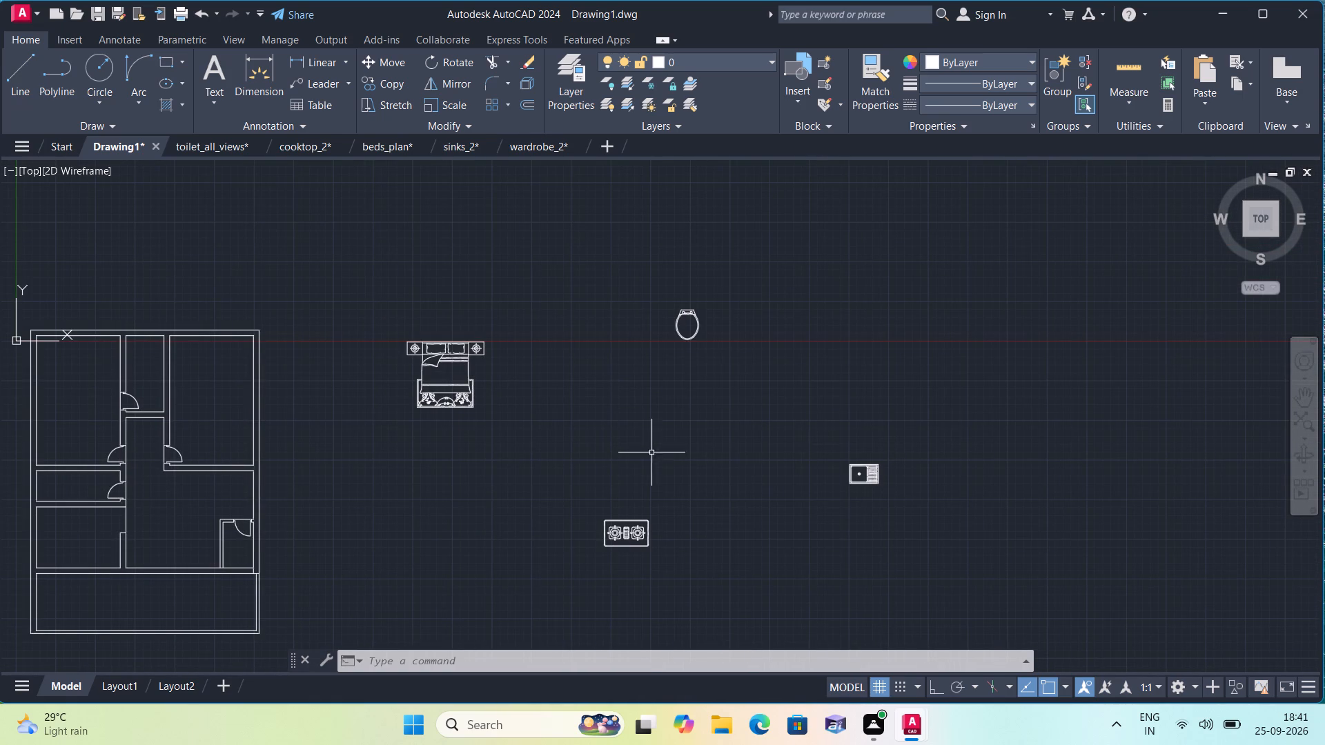
drag(717, 393, 716, 386)
click(633, 270)
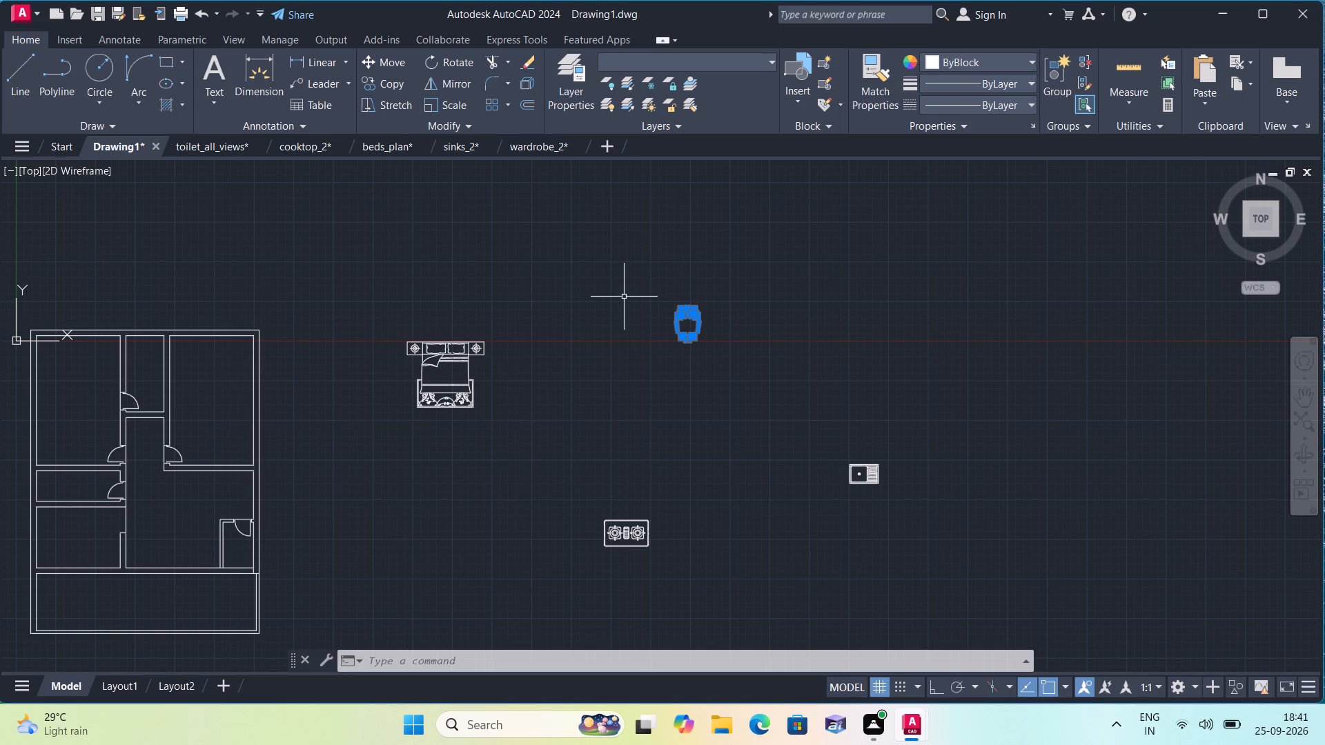
key(F8)
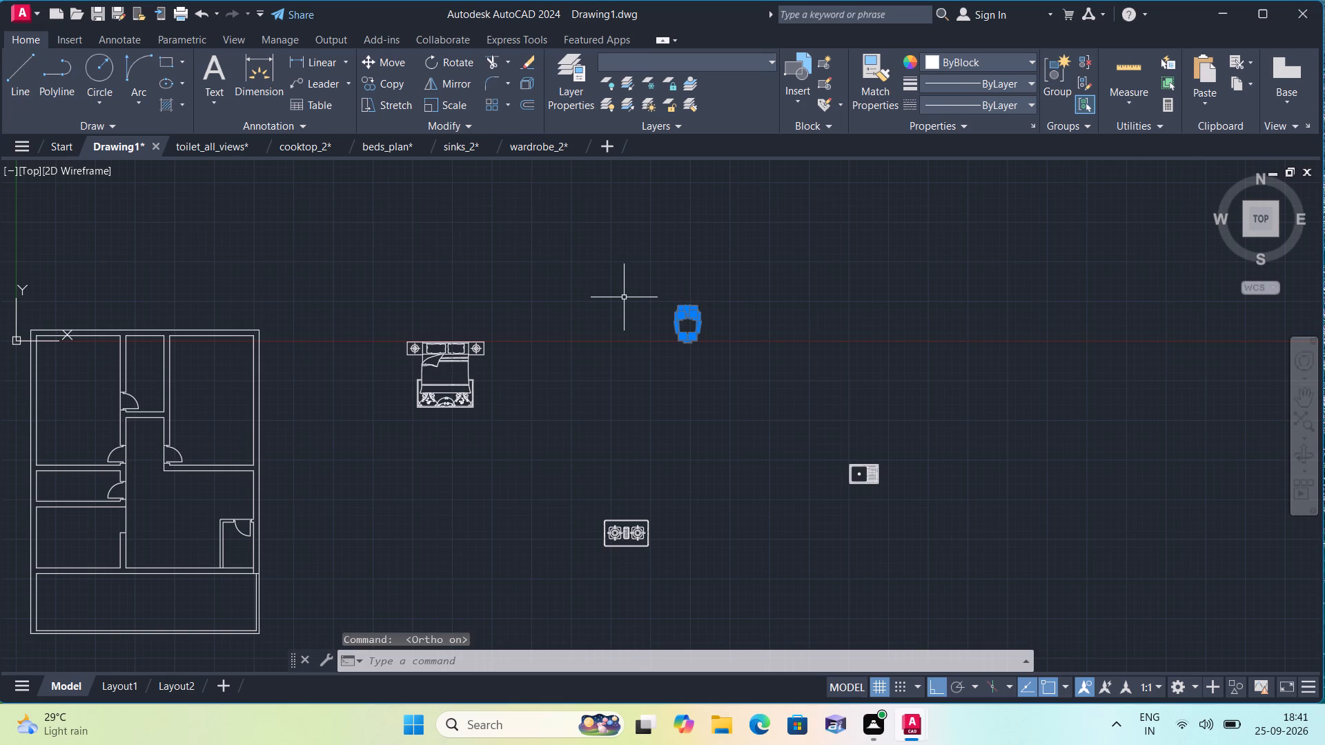
click(449, 50)
click(444, 56)
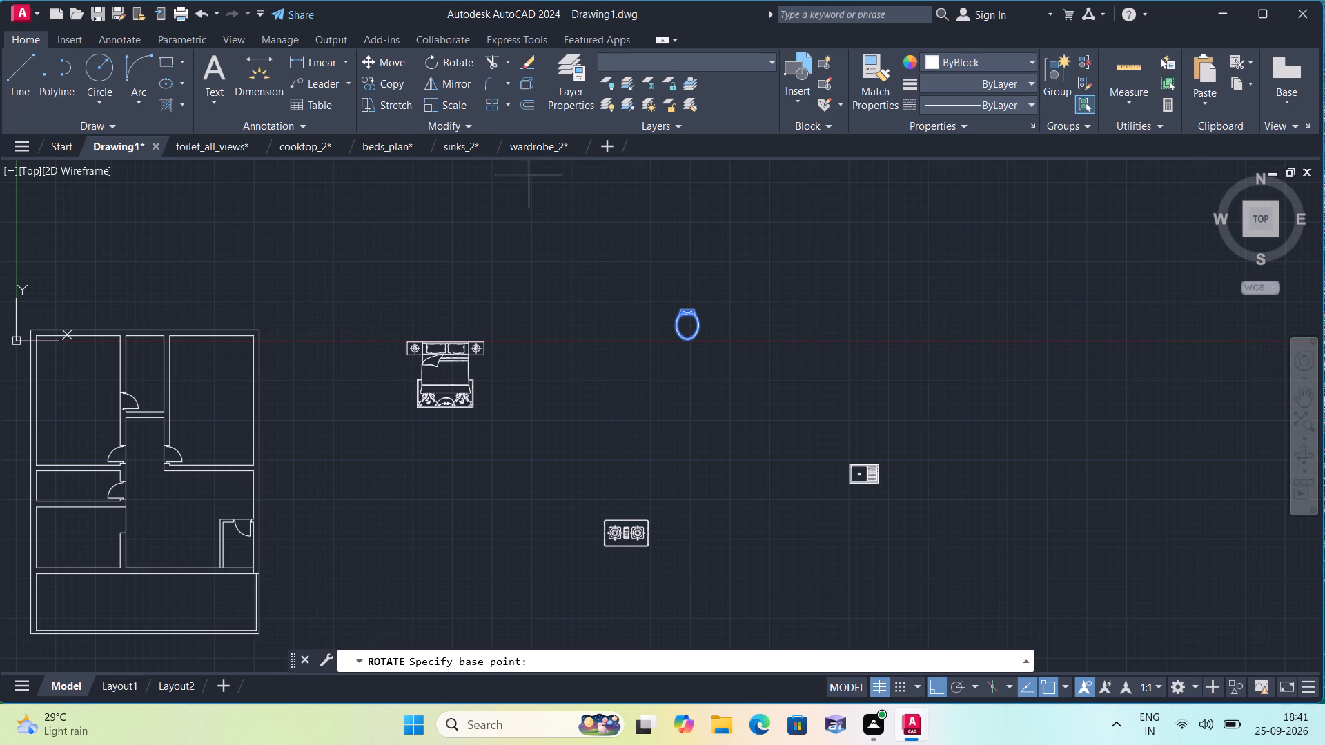
click(685, 317)
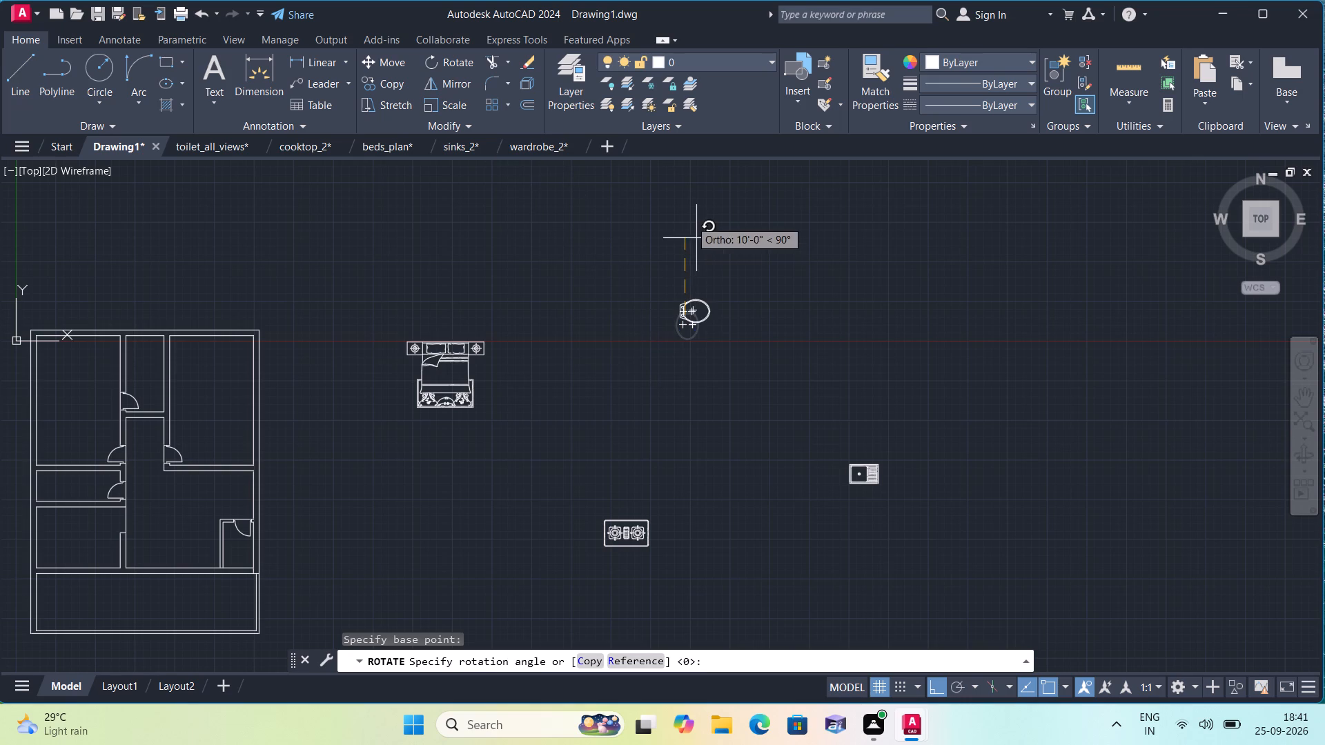
click(690, 219)
Rotate the bed block with its side tables 90° about a base point near its middle.
click(518, 417)
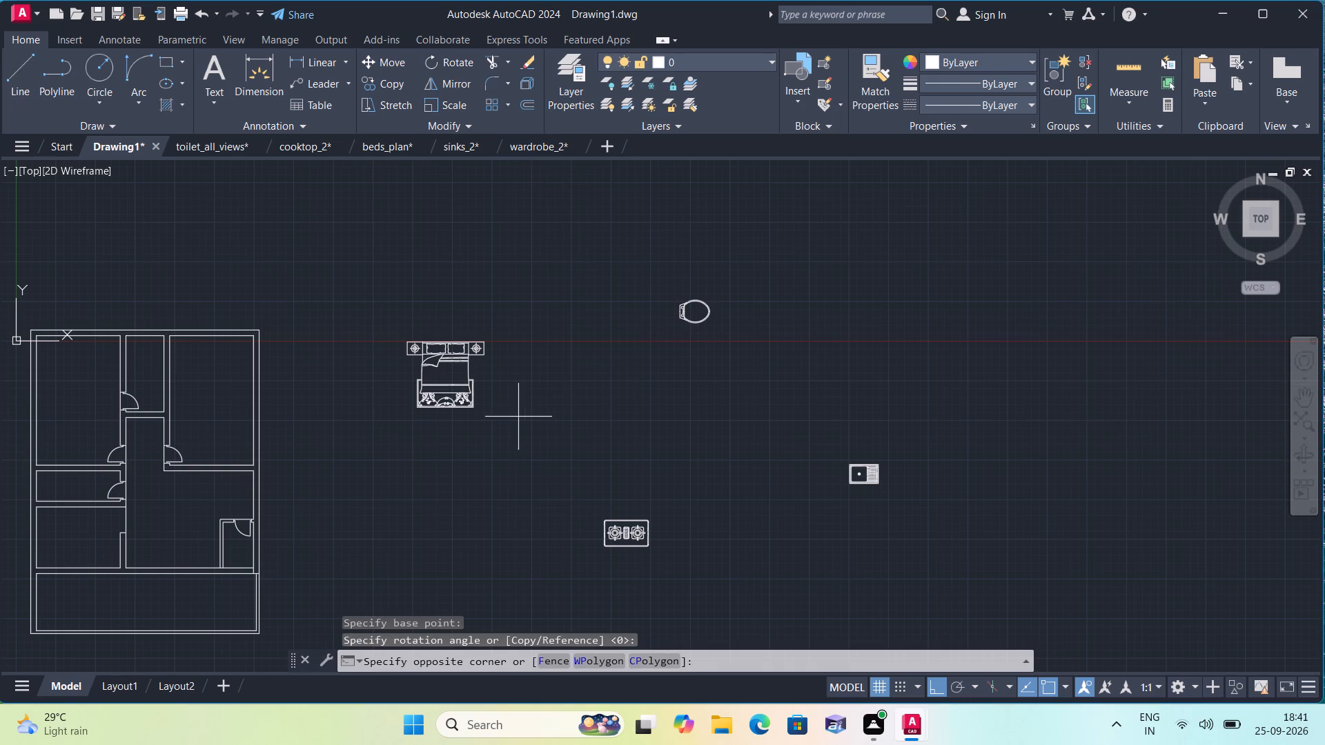
click(385, 278)
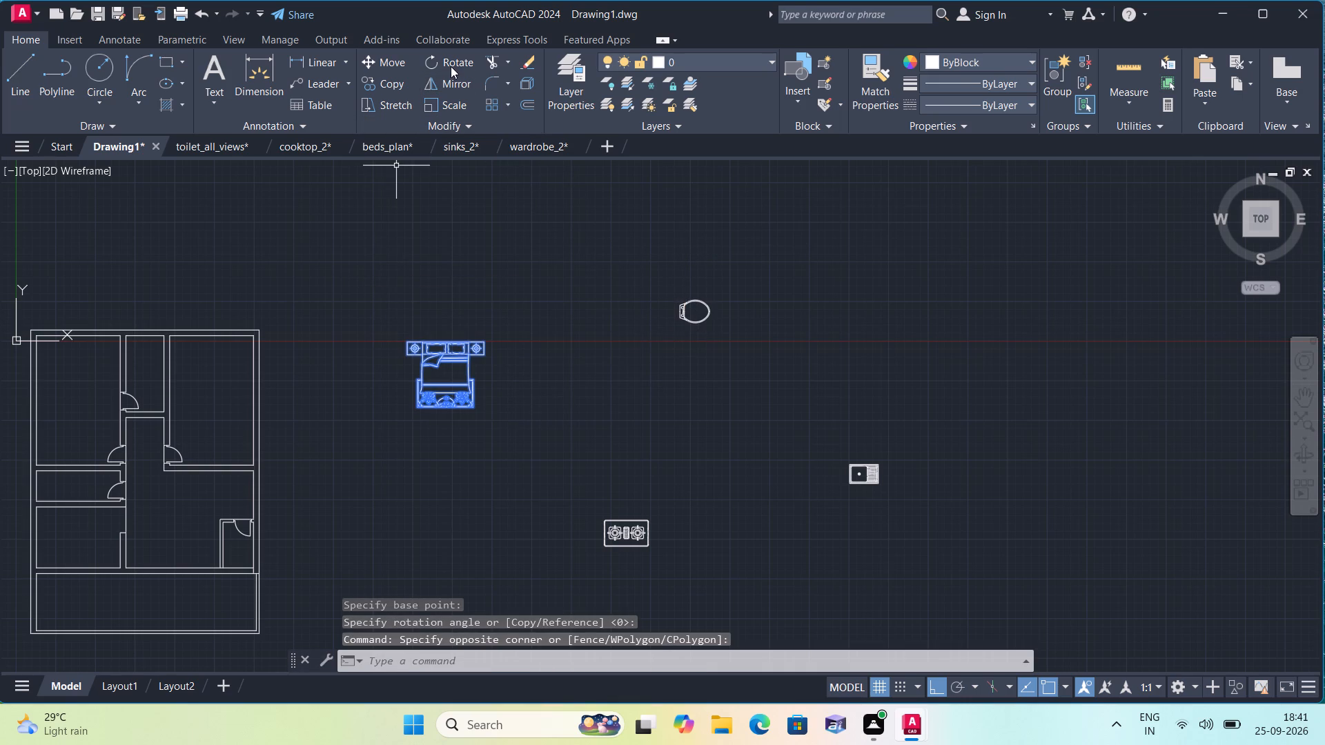
click(451, 65)
click(439, 372)
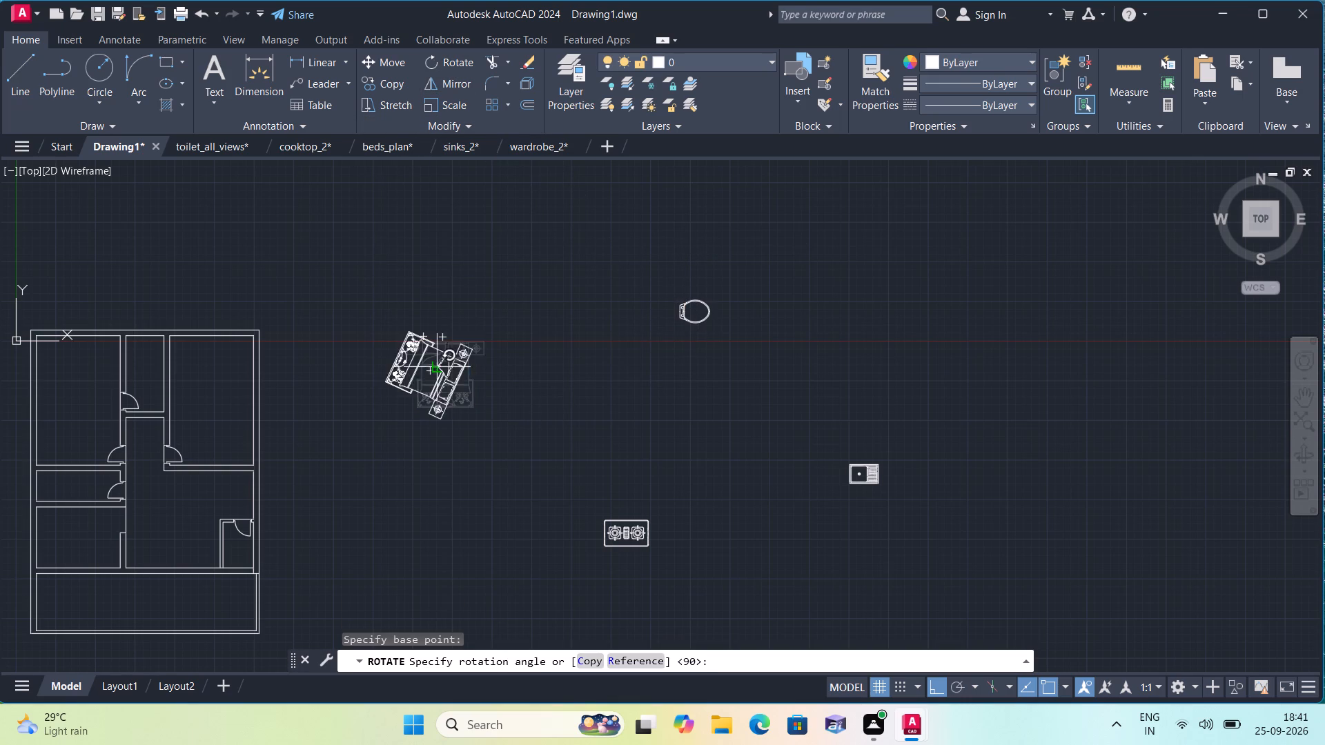
click(445, 272)
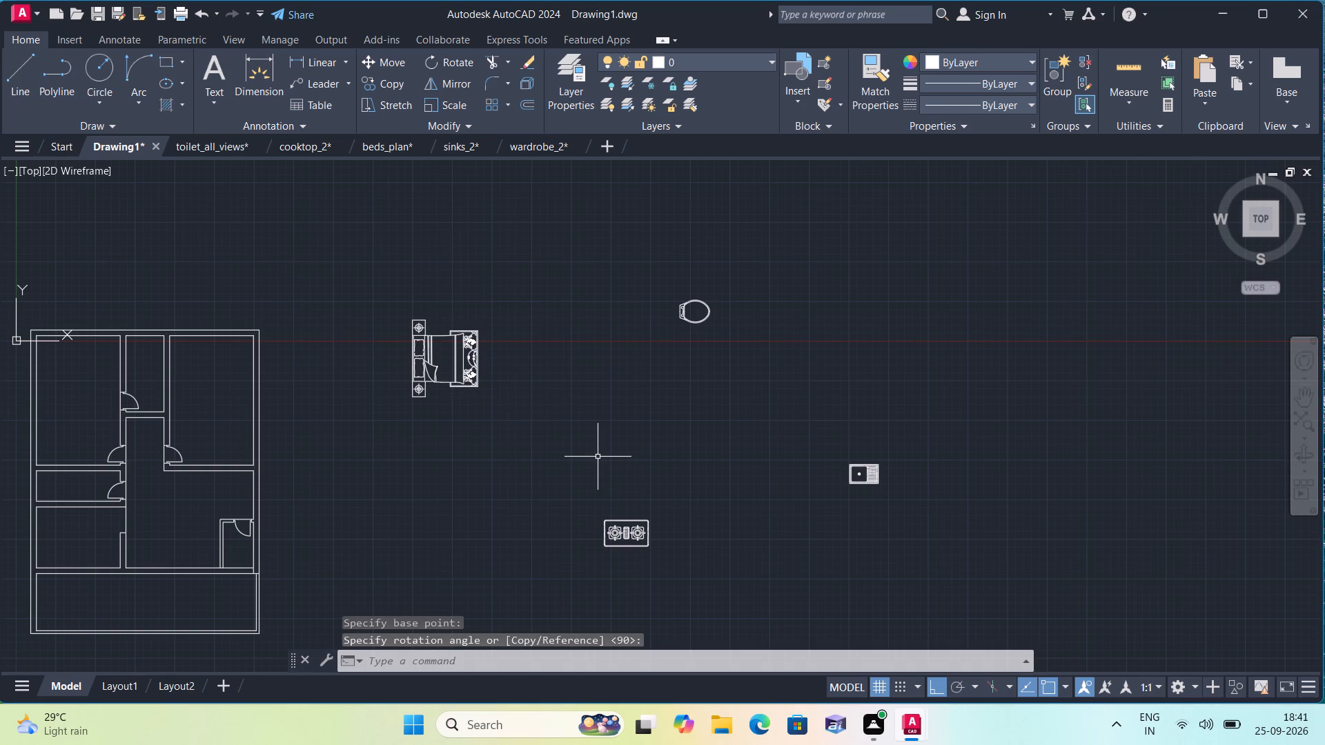
Add the multiline text label "MASTER / BEDROOM / 11'X17'" in the lower middle of the plan's upper-left room.
middle_drag(374, 537, 549, 393)
scroll(375, 522, down, 1)
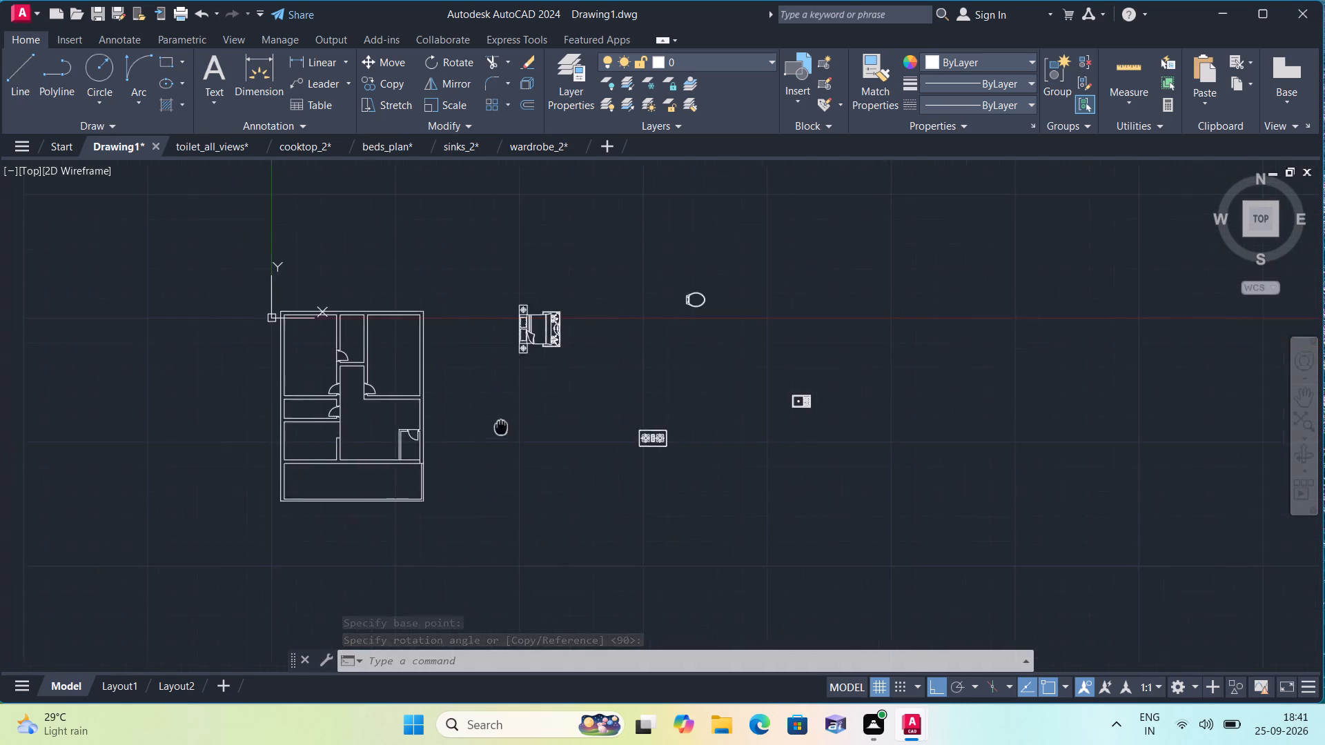
middle_drag(549, 393, 549, 393)
scroll(402, 439, up, 2)
middle_drag(402, 439, 484, 429)
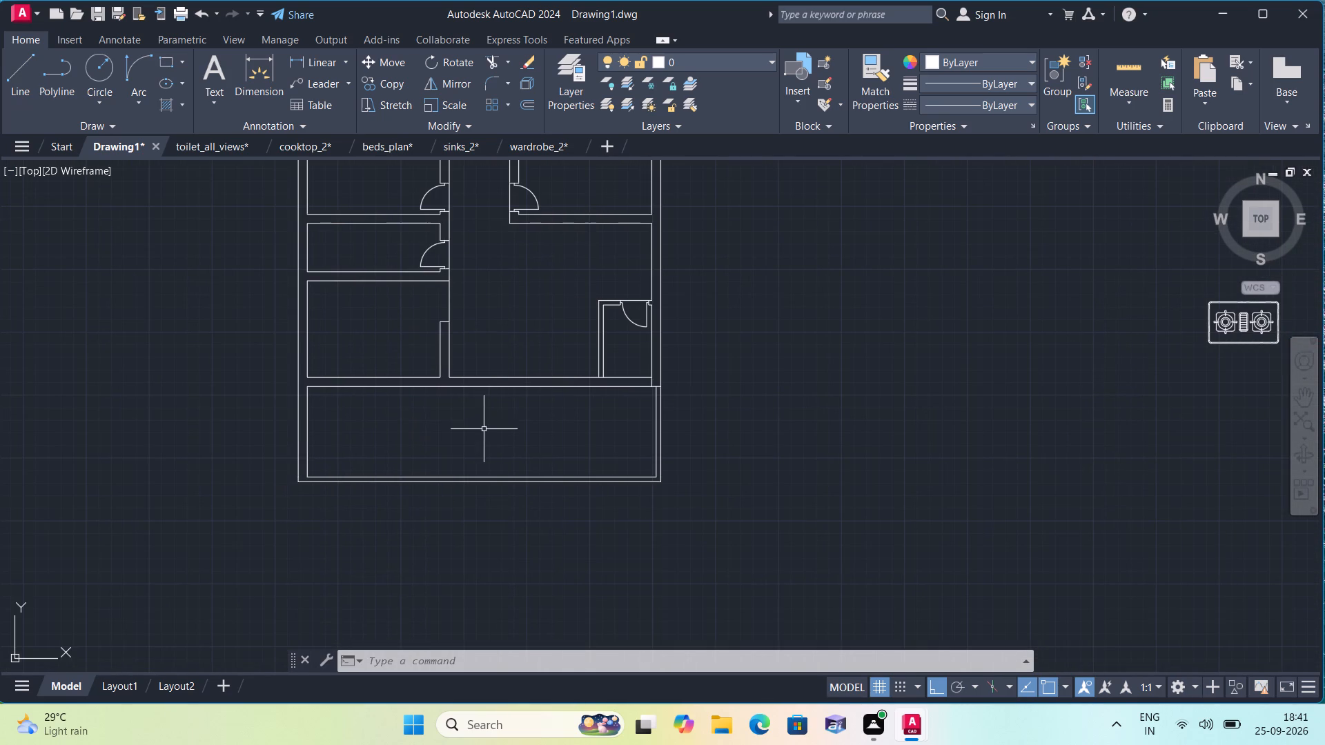
text(mt)
key(space)
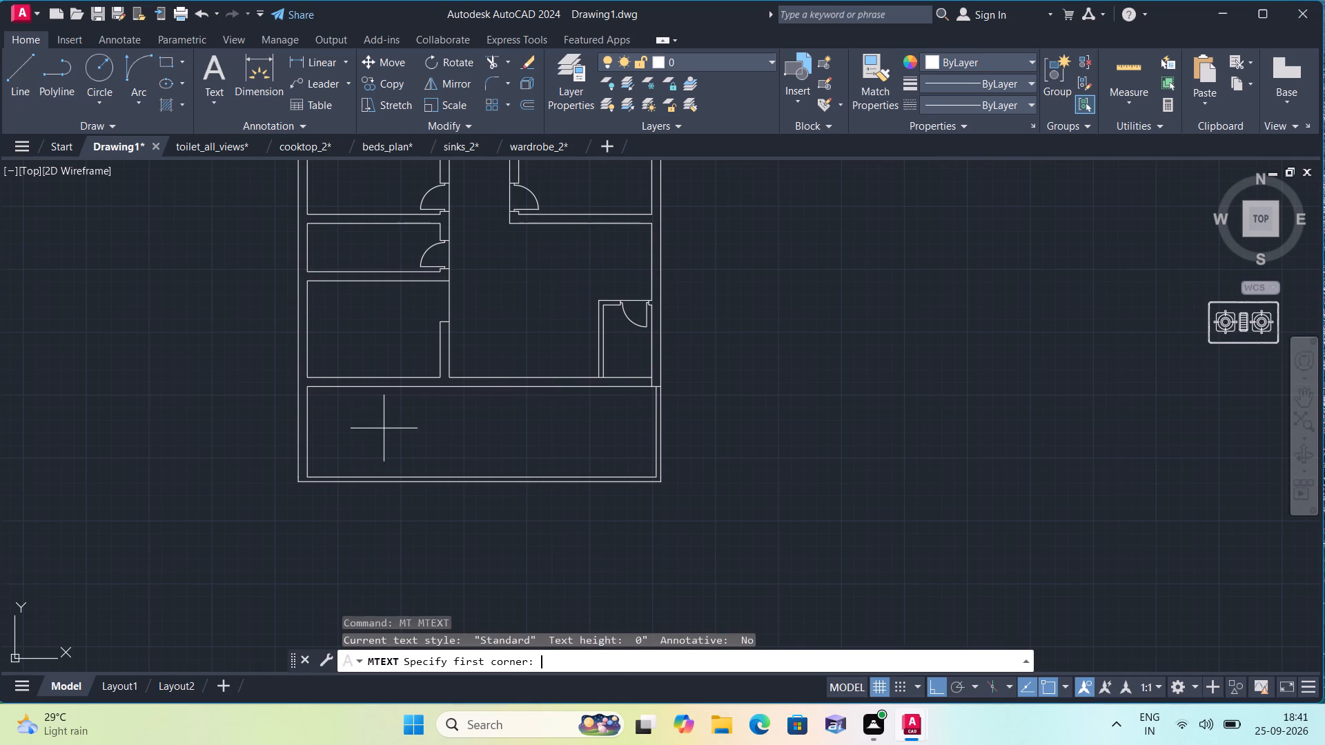
middle_drag(384, 428, 660, 532)
scroll(619, 488, down, 1)
middle_drag(475, 324, 608, 474)
scroll(608, 444, up, 2)
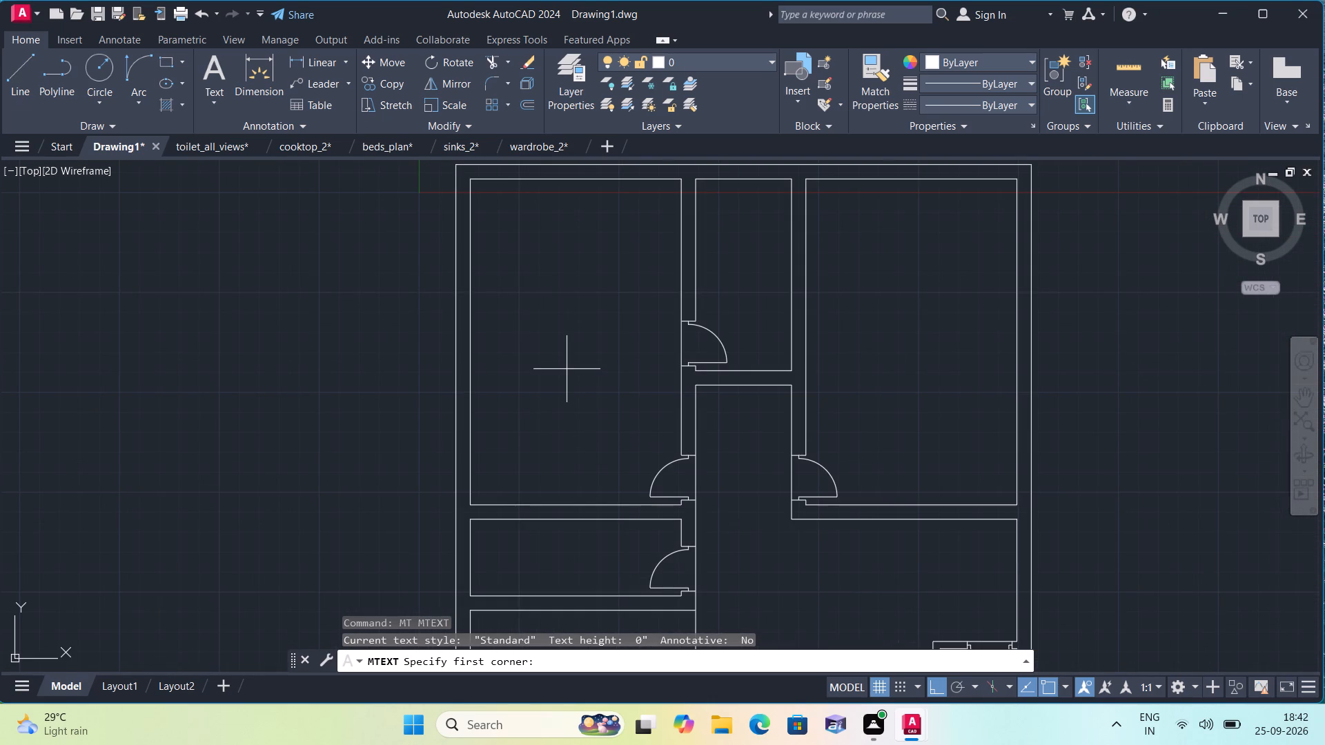
key(space)
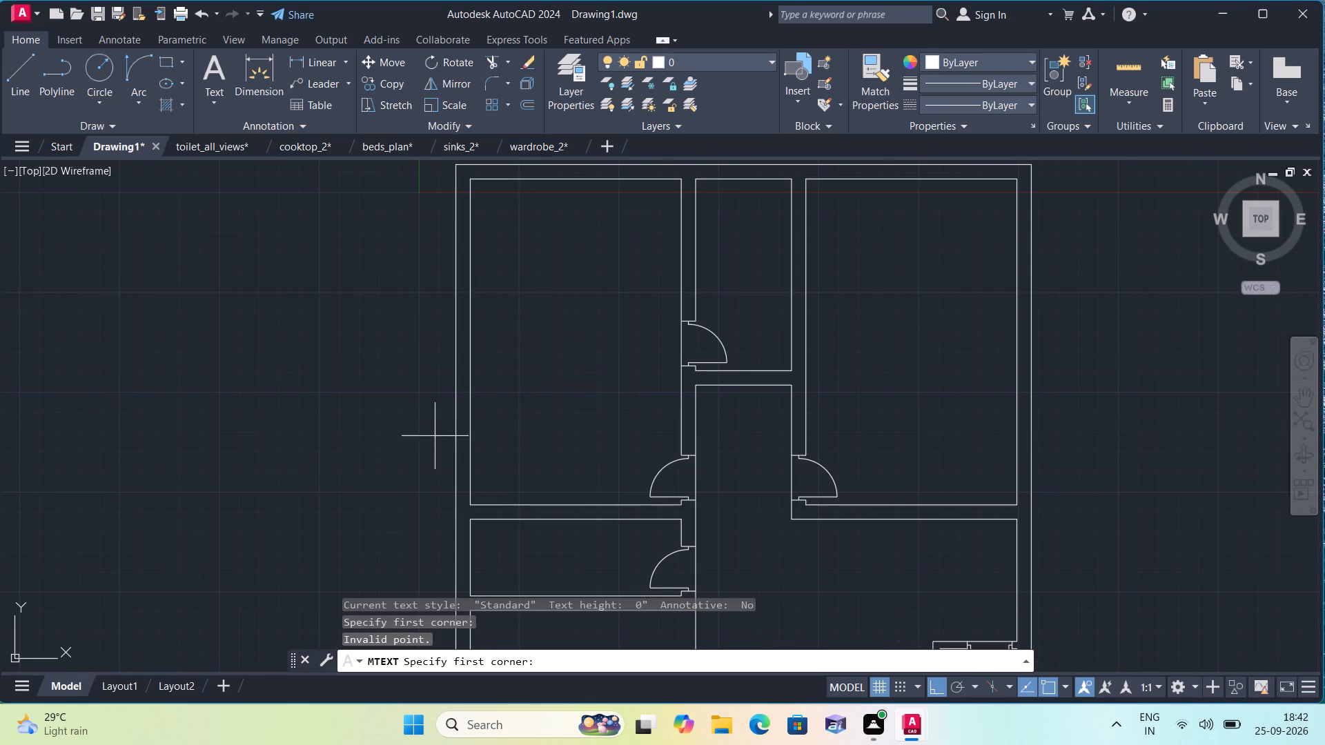
triple_click(538, 453)
click(538, 453)
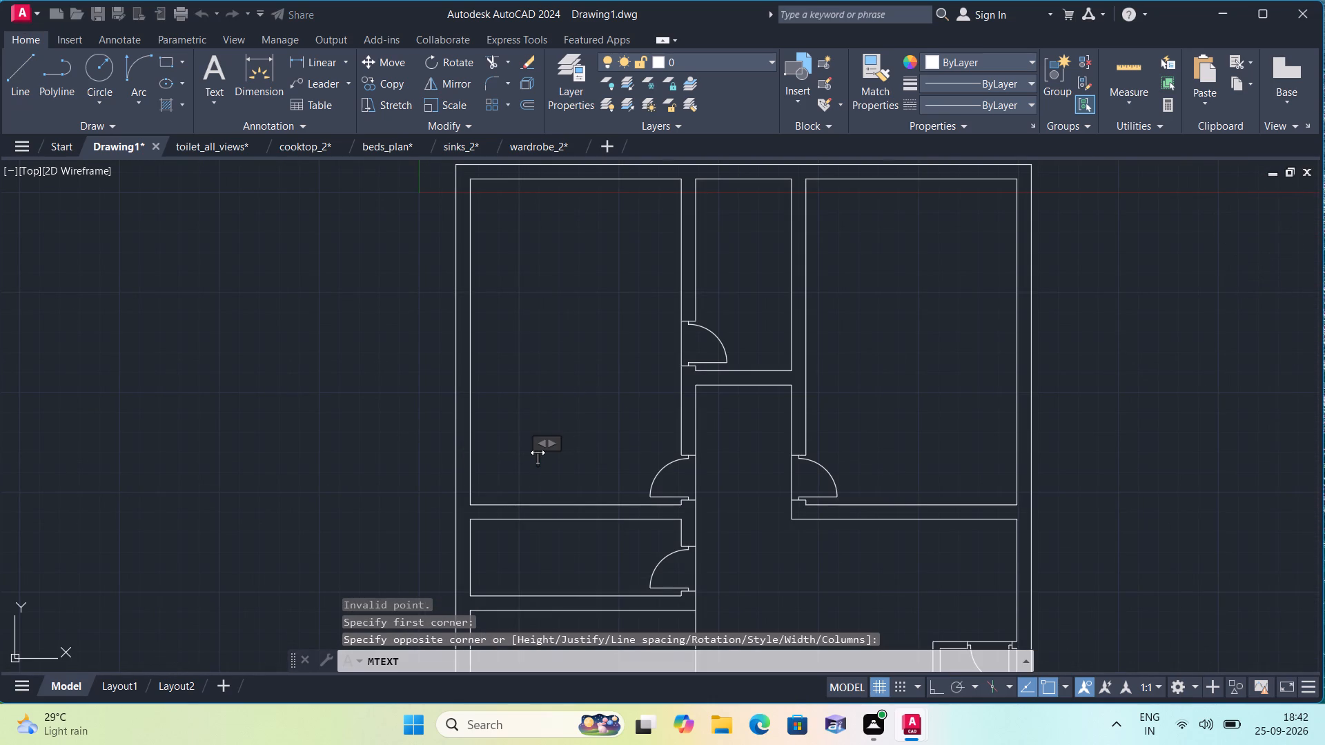
text(MASTE)
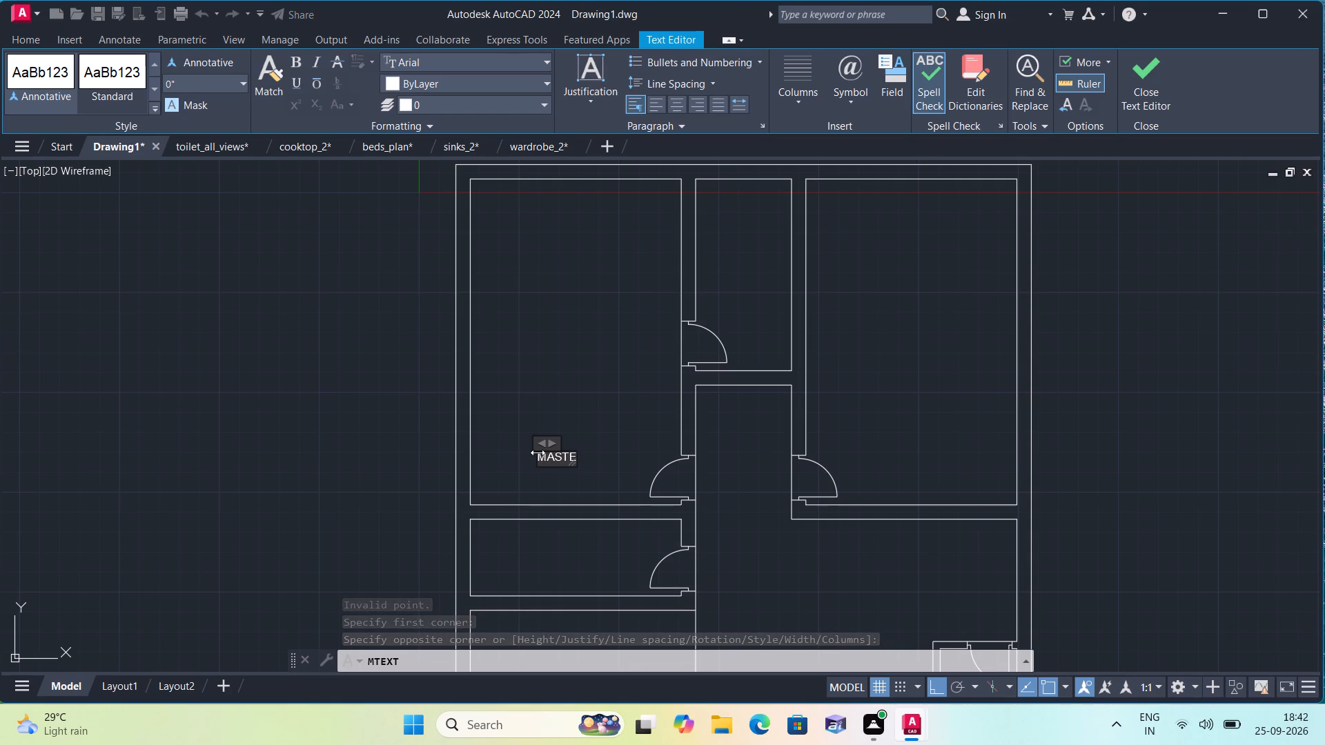
key(r)
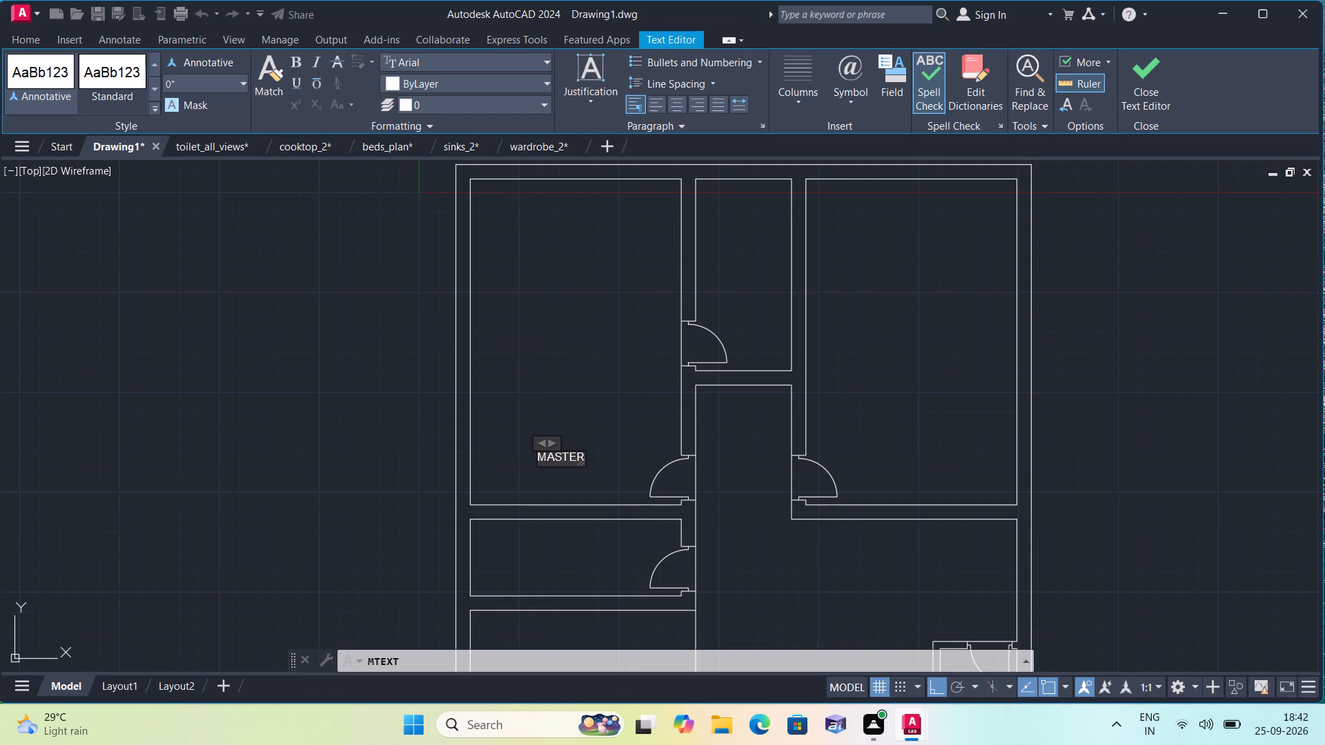
key(Return)
text(BEDR)
text(OOM)
key(Return)
text(11')
key(x)
text(17')
click(633, 393)
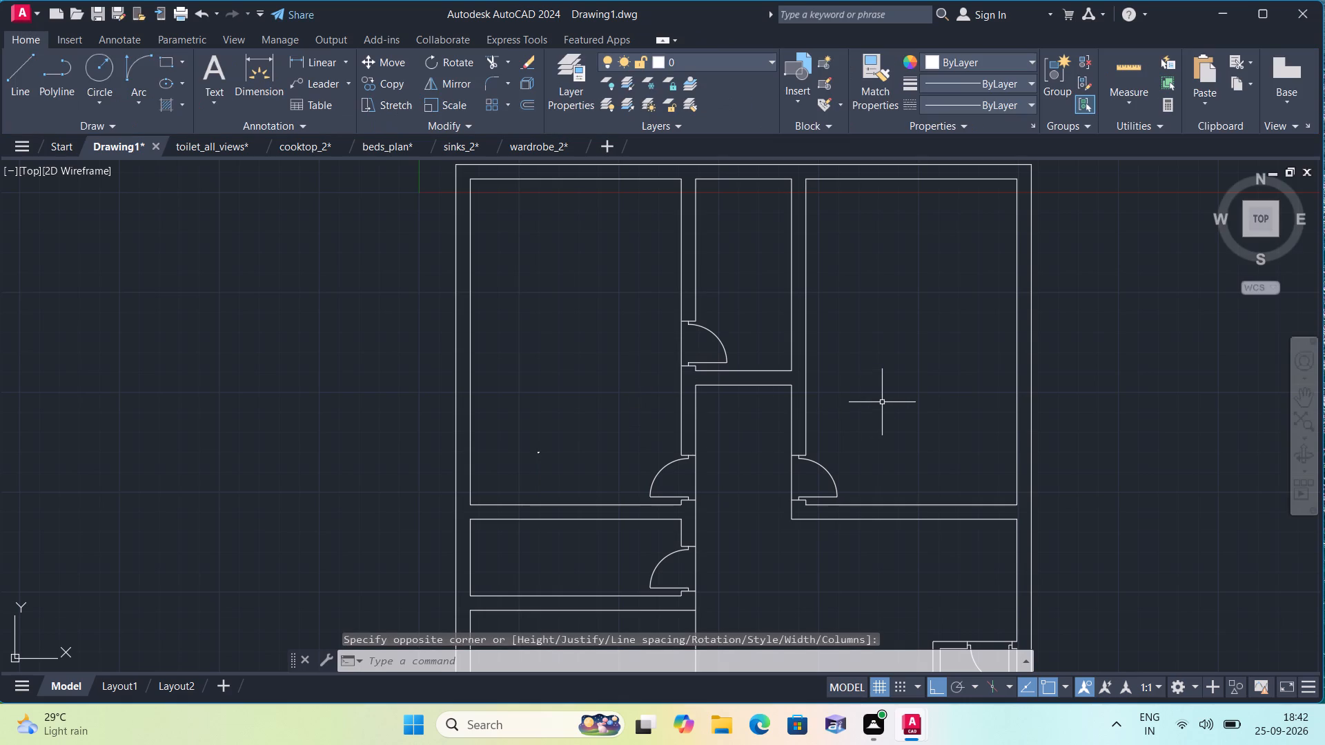
Add the multiline text label "KID'S / BEDROOM / 11'X17'" inside the large room at the plan's upper right.
key(space)
triple_click(882, 402)
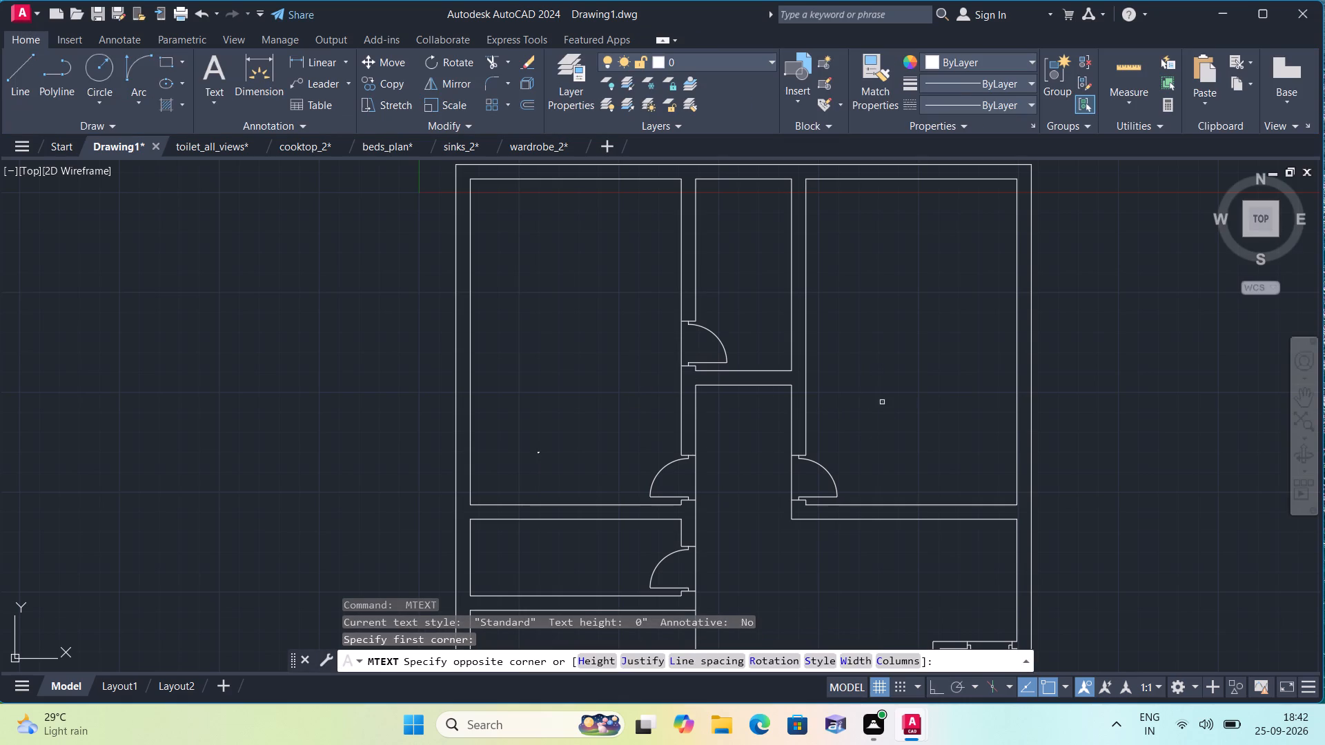
click(882, 402)
text(KI)
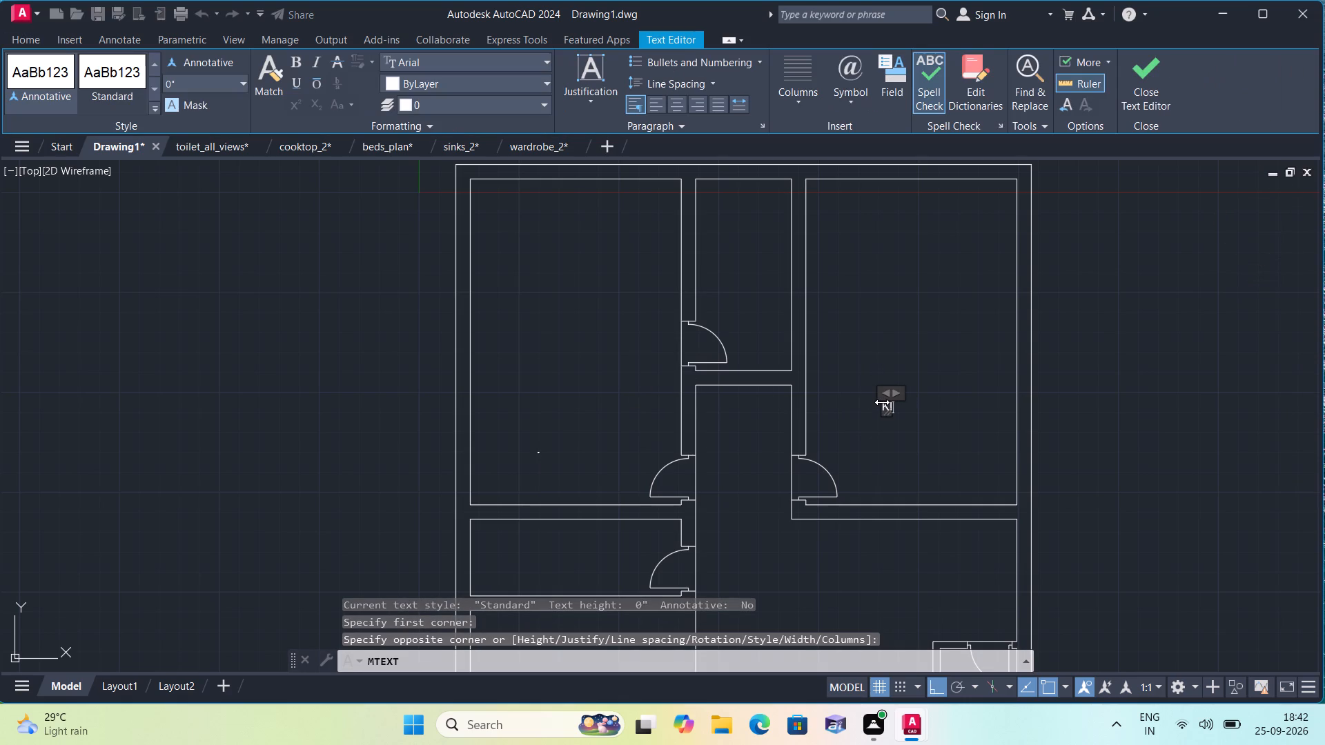
key(d)
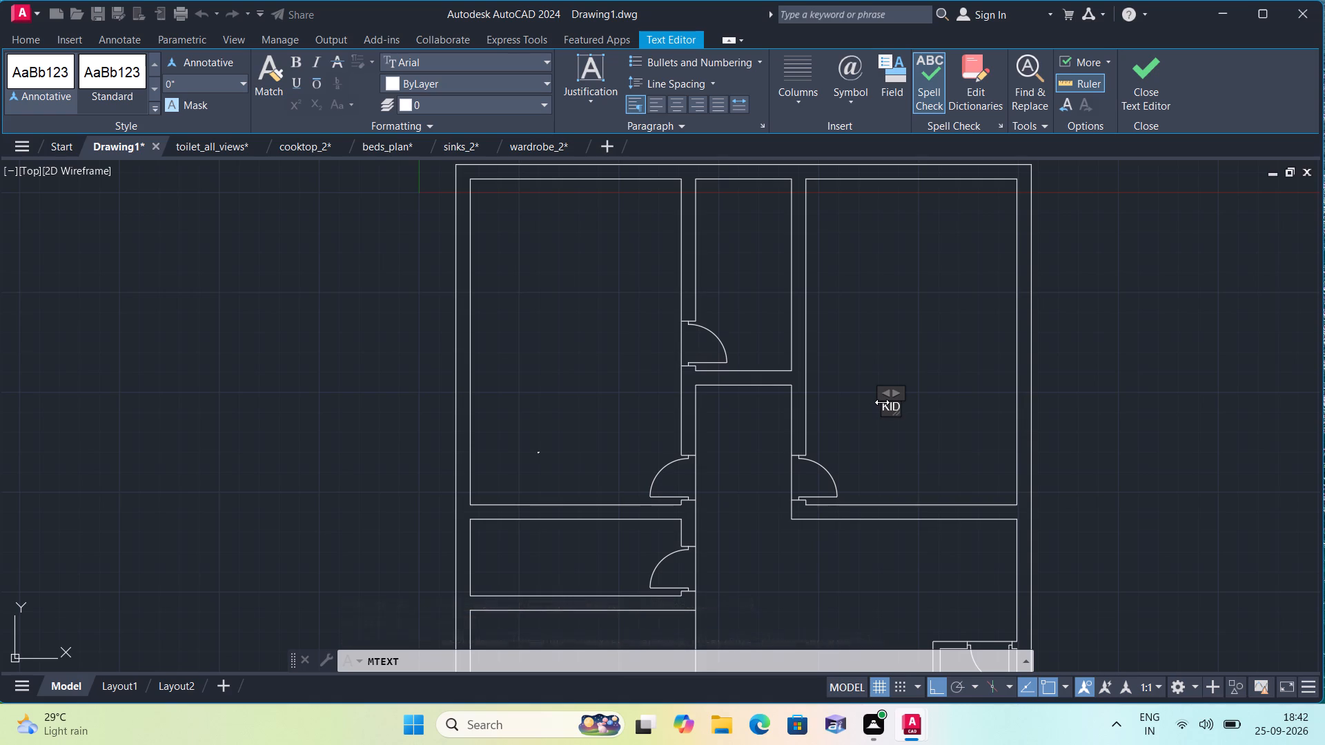
key(apostrophe)
key(s)
key(Return)
text(BEDR)
text(OOM)
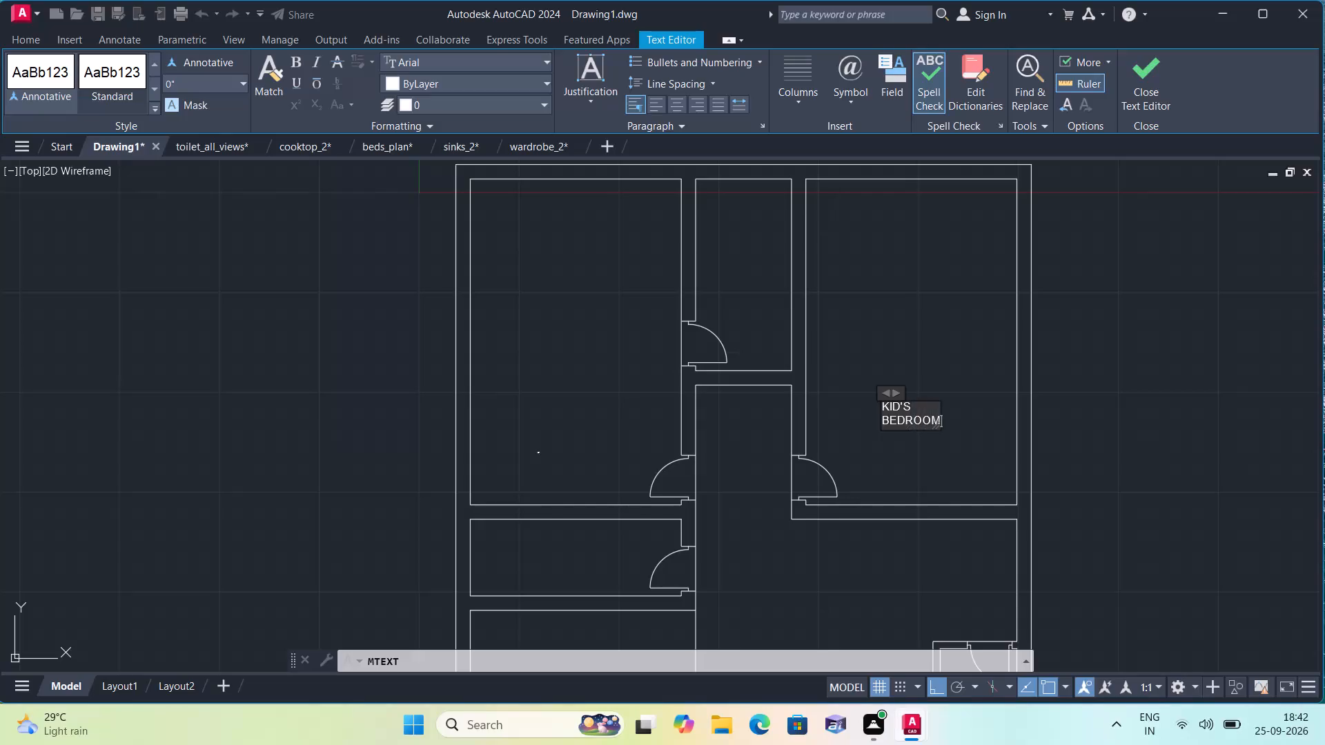
key(Return)
text(11)
text('X)
text(17')
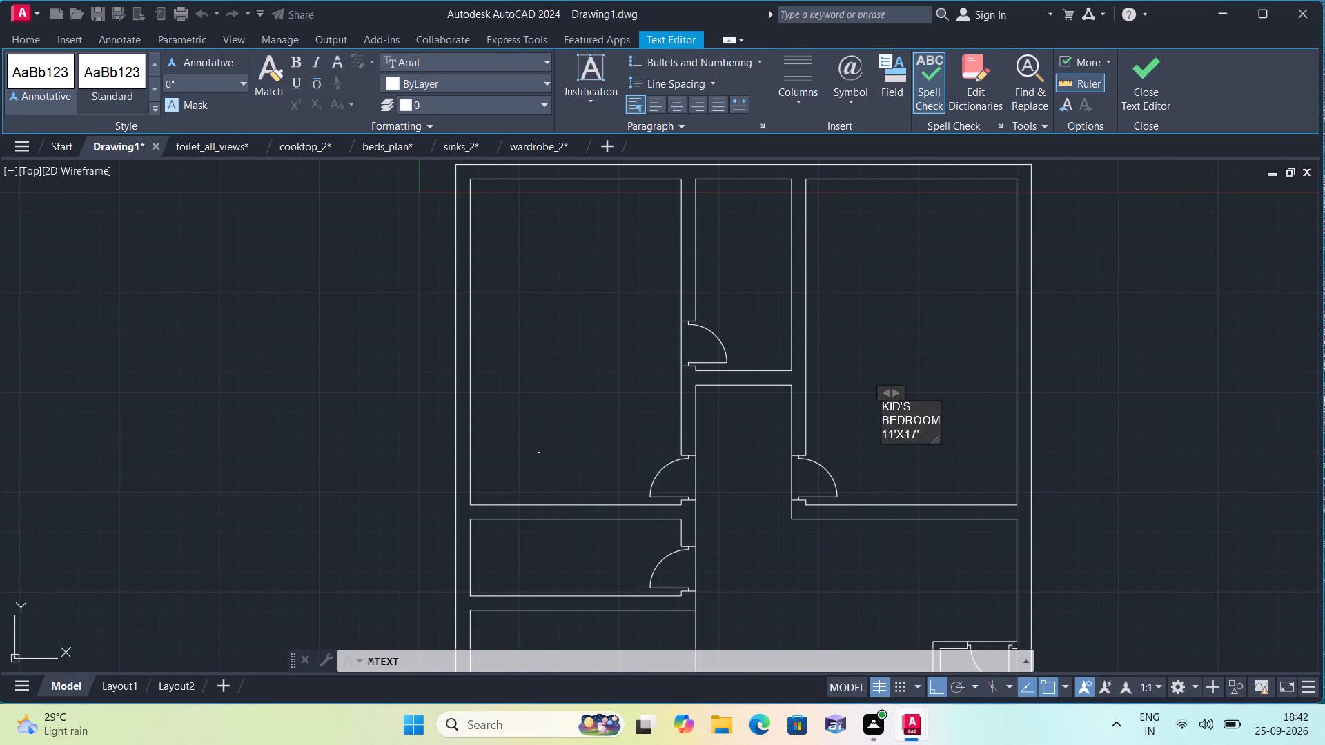
click(835, 419)
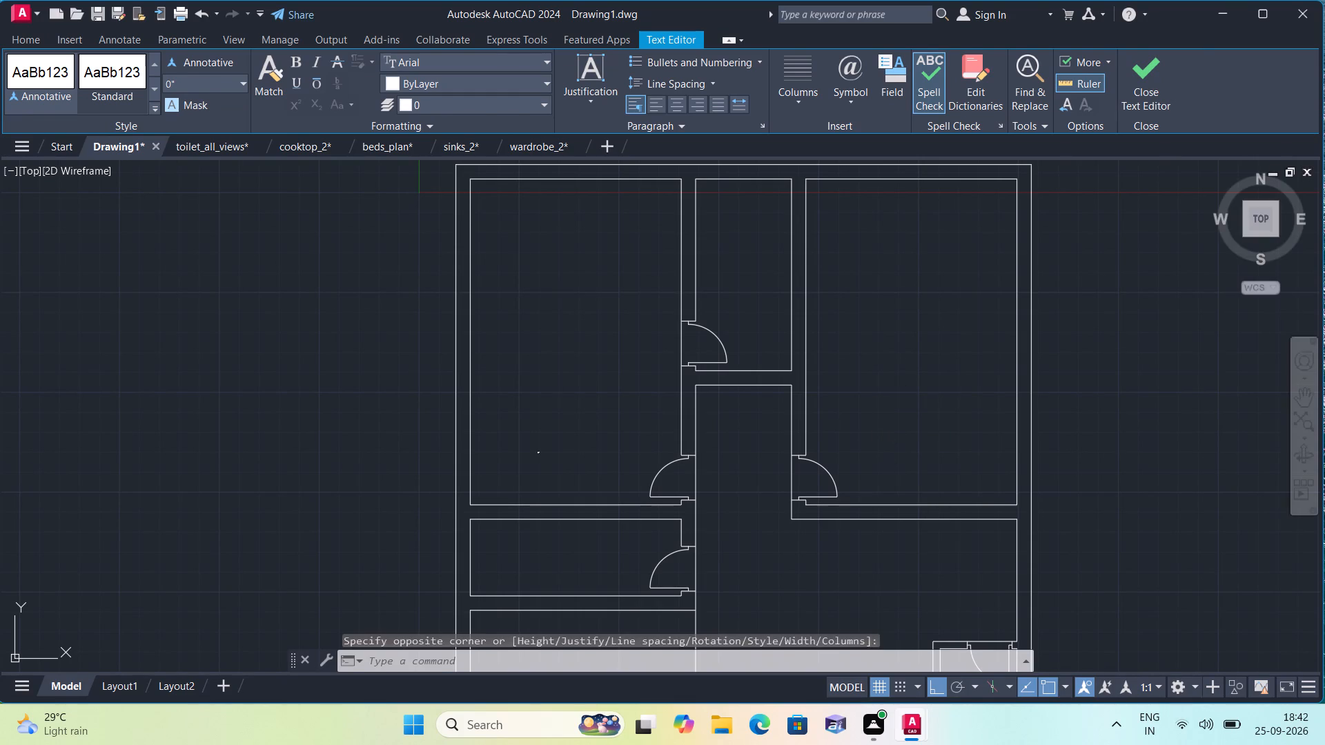
Add the multiline text label "TOILET / 5'X10'" beside the door in the narrow room between the two bedrooms.
key(space)
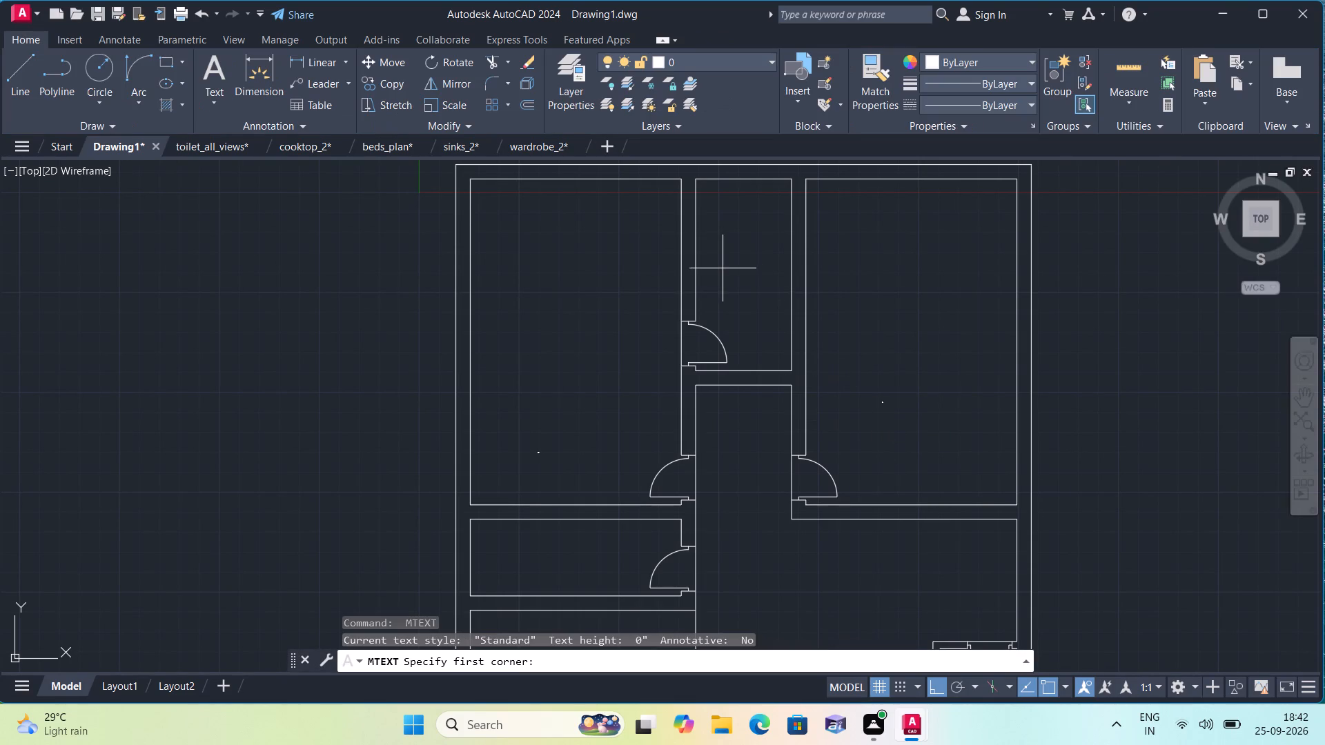
triple_click(730, 328)
click(730, 328)
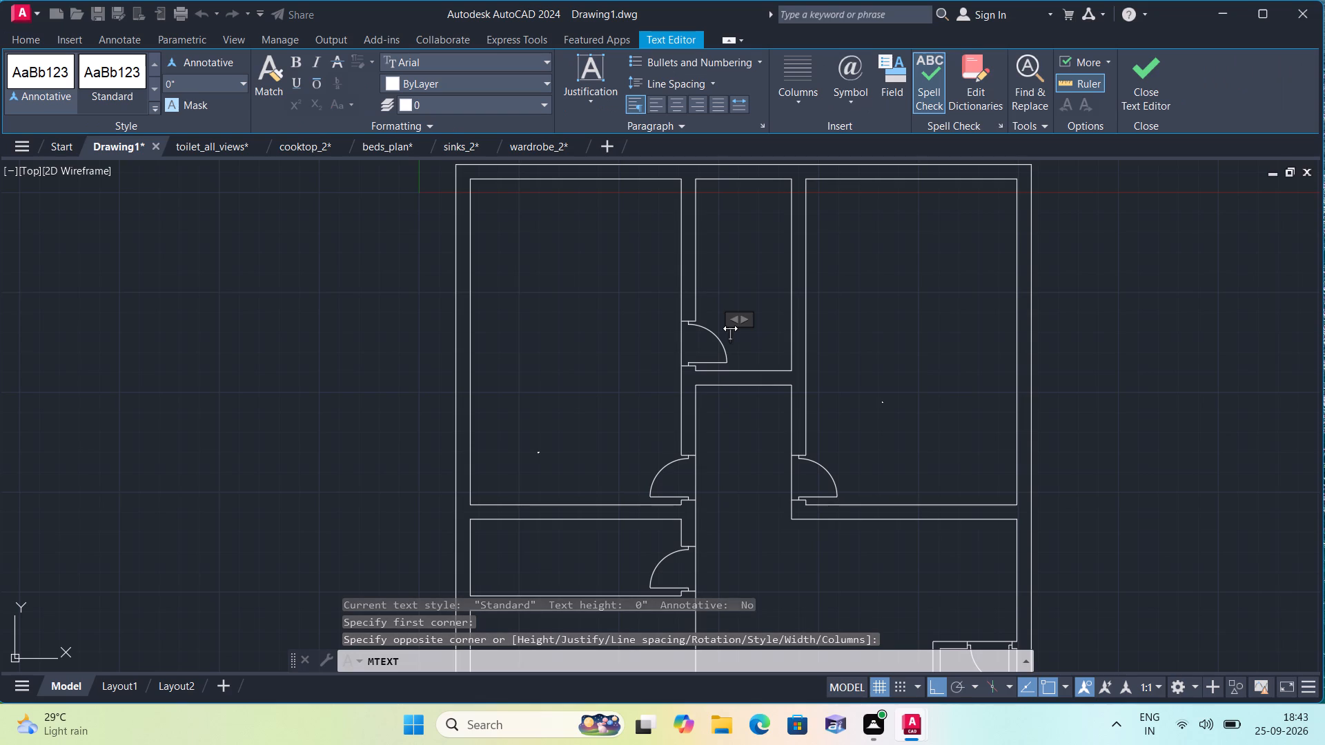
text(TOILET)
key(Return)
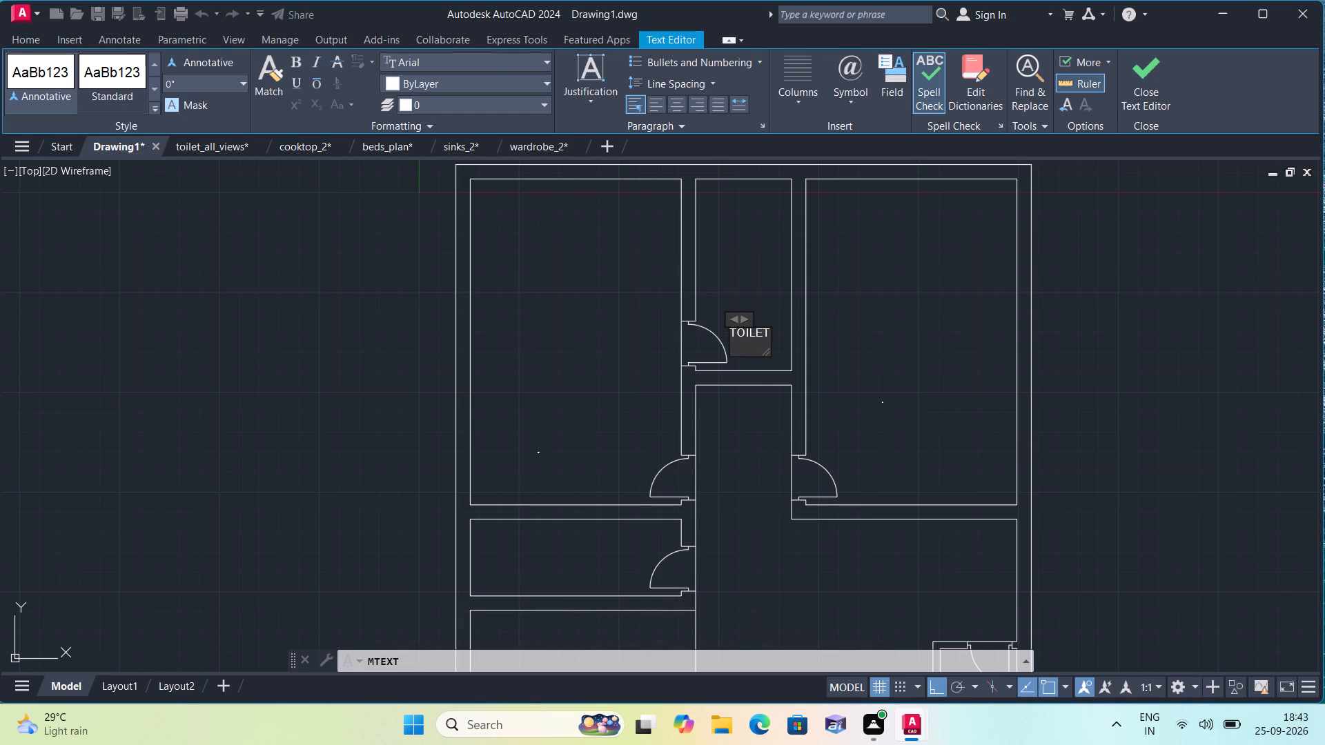
text(5'X)
text(10')
click(738, 400)
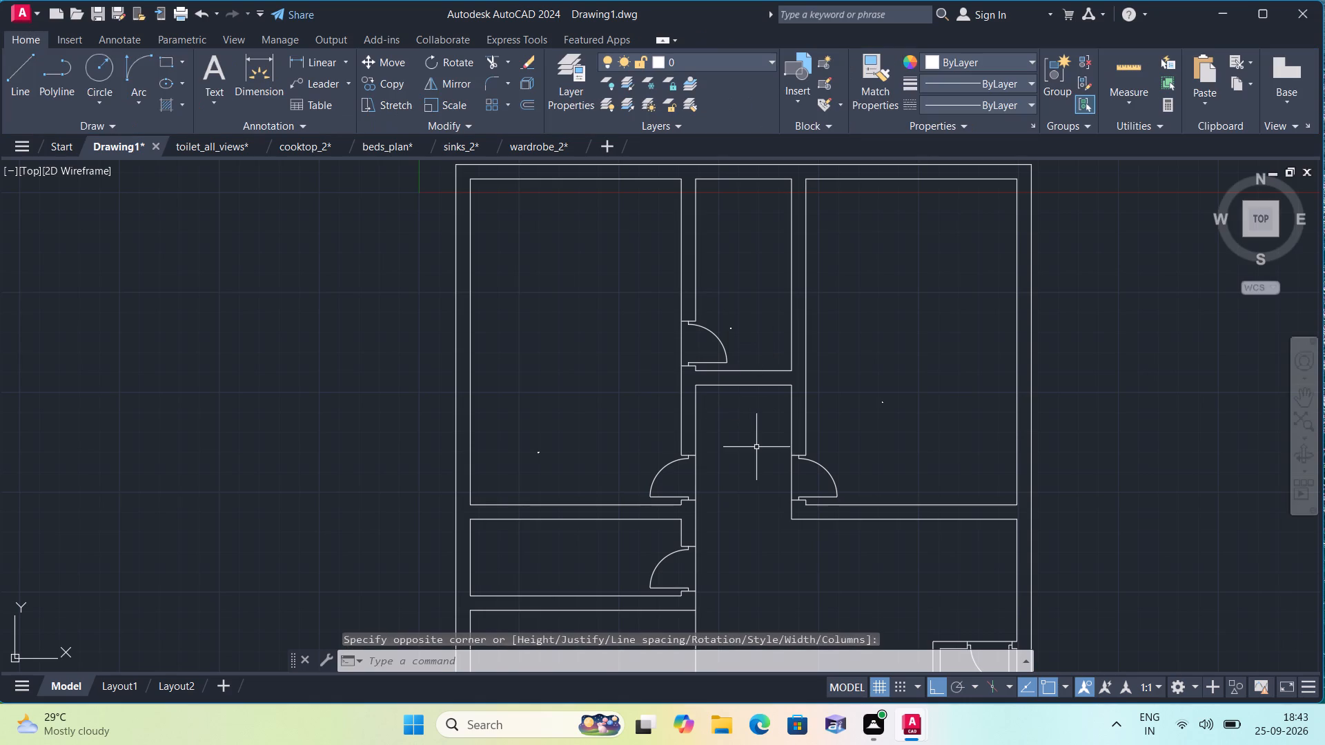
Add the multiline text label "PASSAGE / 5'X7'" in the corridor below the toilet, between the two bedroom doors.
key(space)
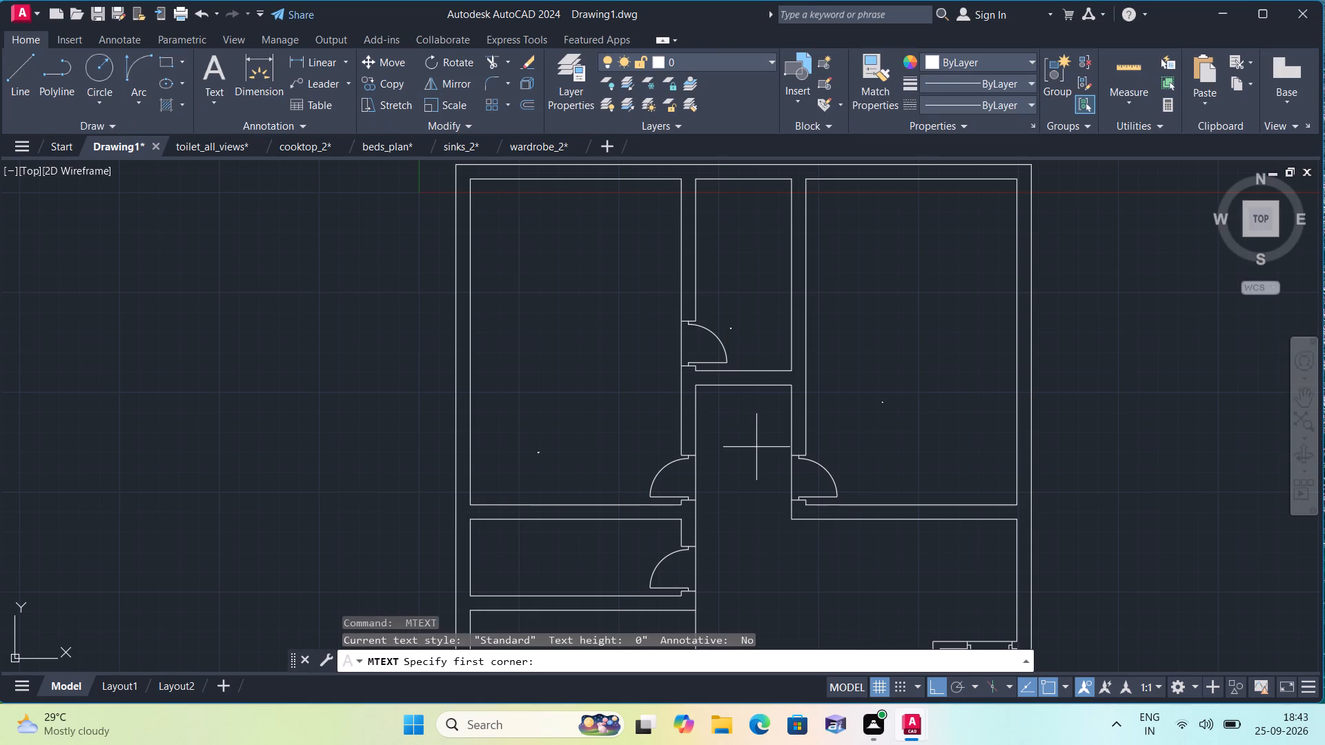
triple_click(716, 466)
click(716, 466)
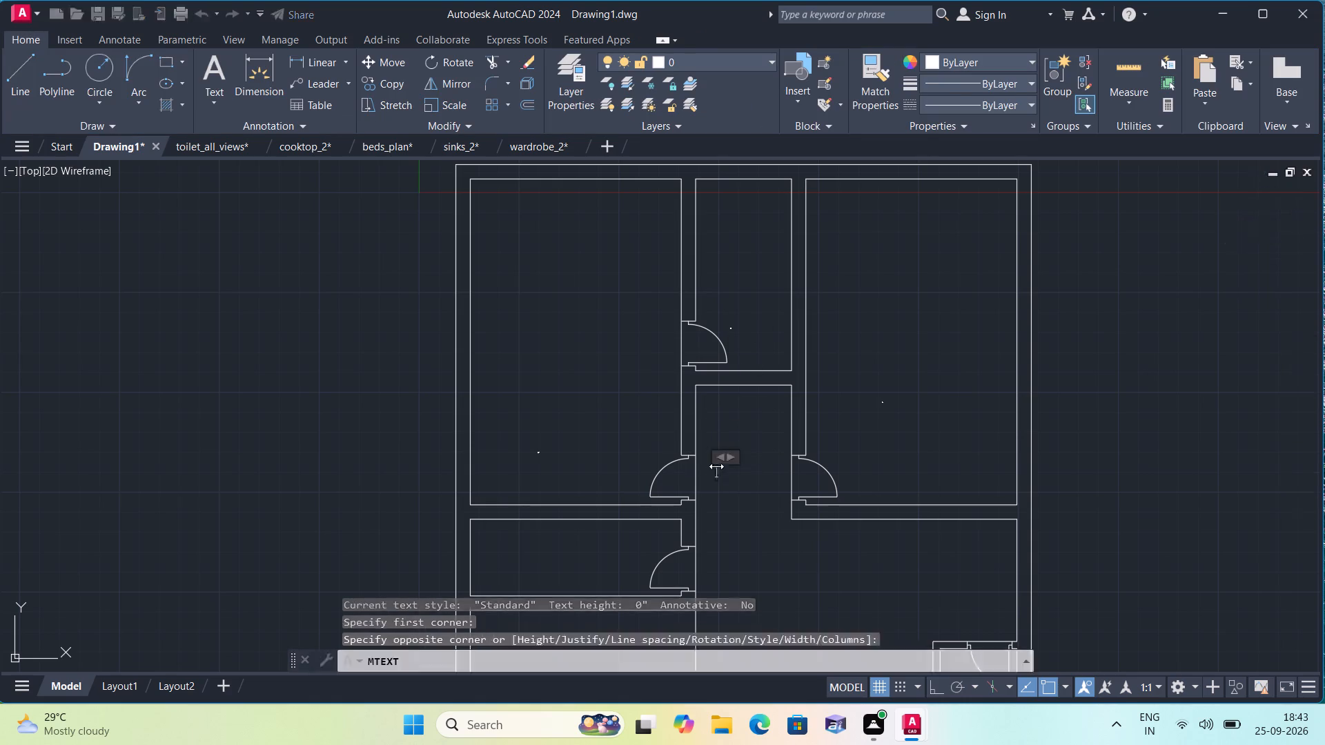
key(p)
key(a)
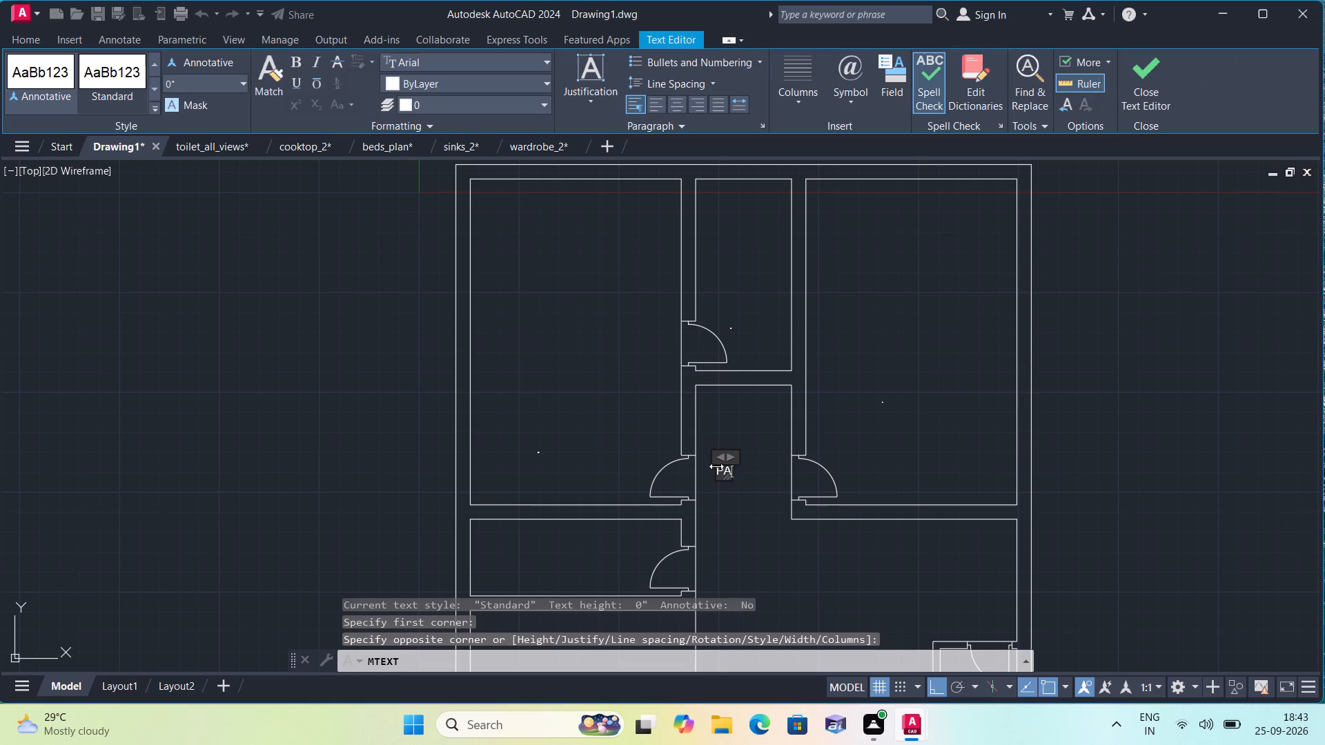
text(SSAGE)
key(Return)
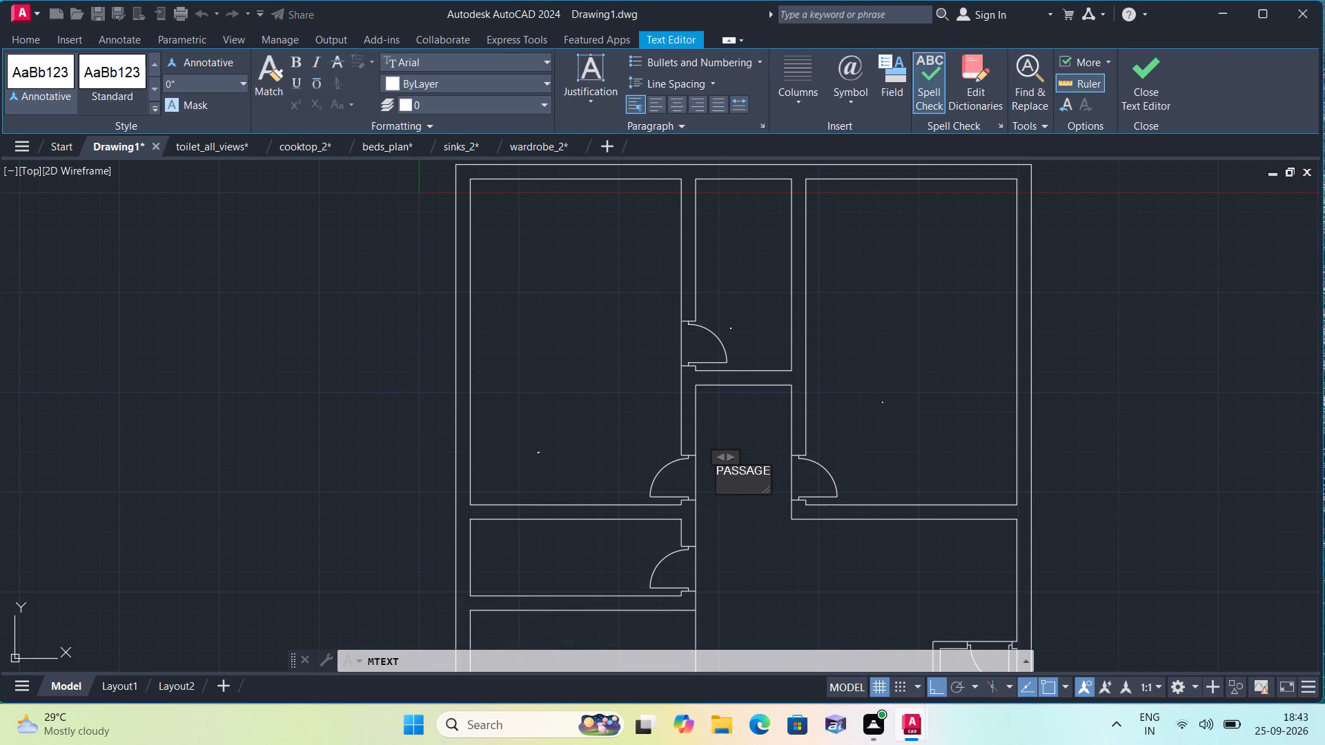
key(5)
text('X)
text(7')
click(787, 577)
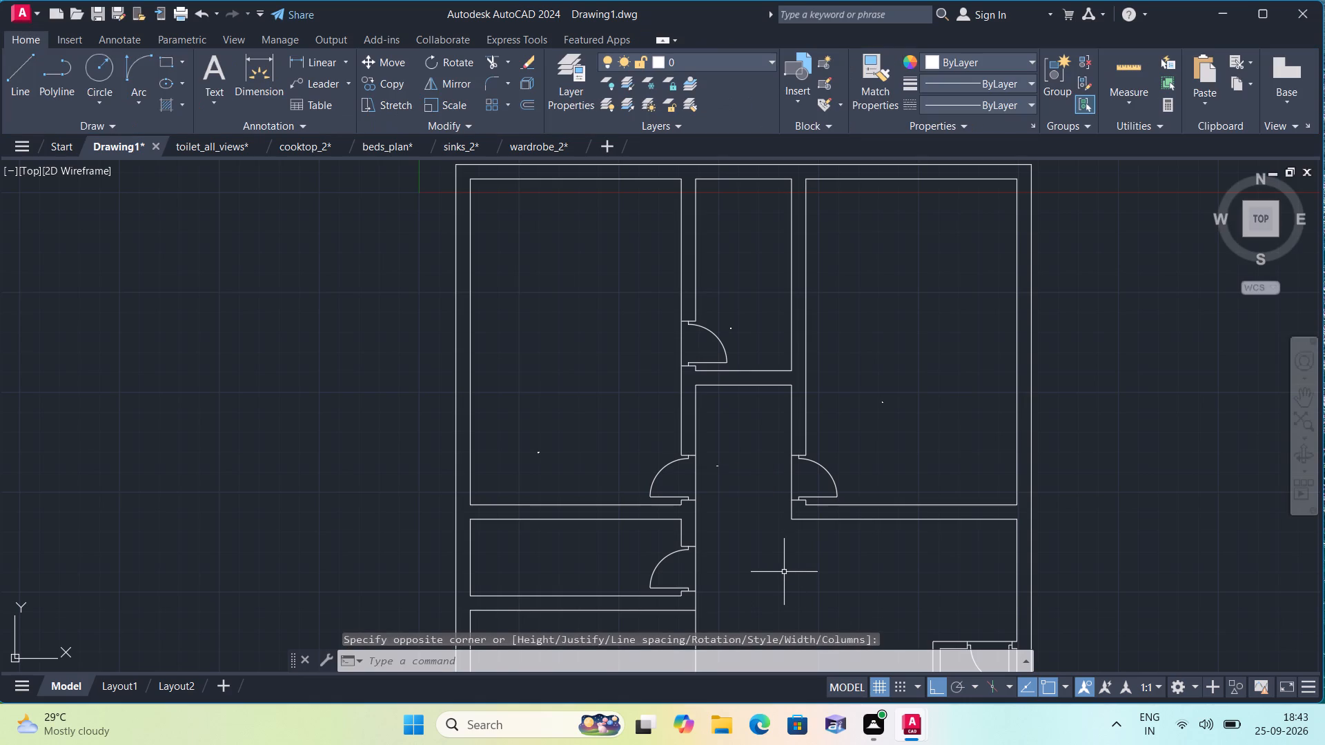
Add a multiline text label "D" inside the door swing of each of the two bedroom doors facing the passage.
key(space)
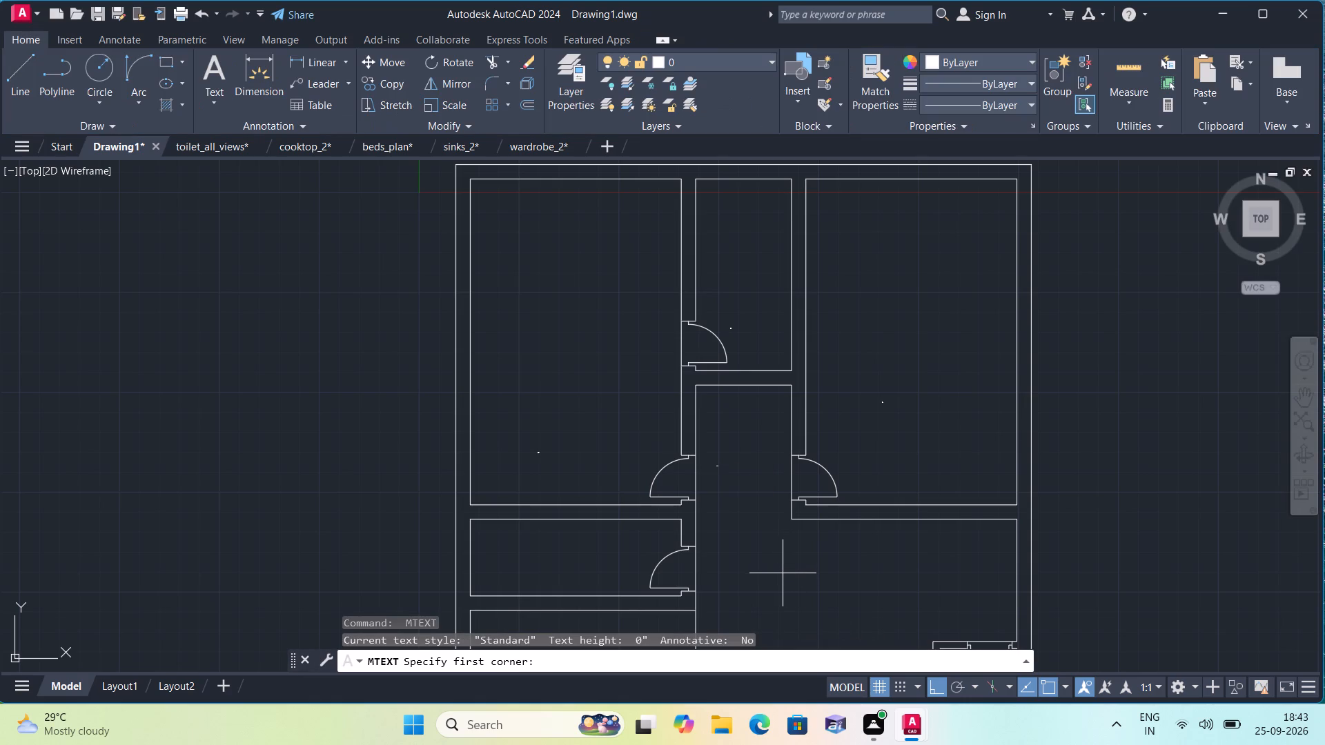
scroll(701, 493, up, 1)
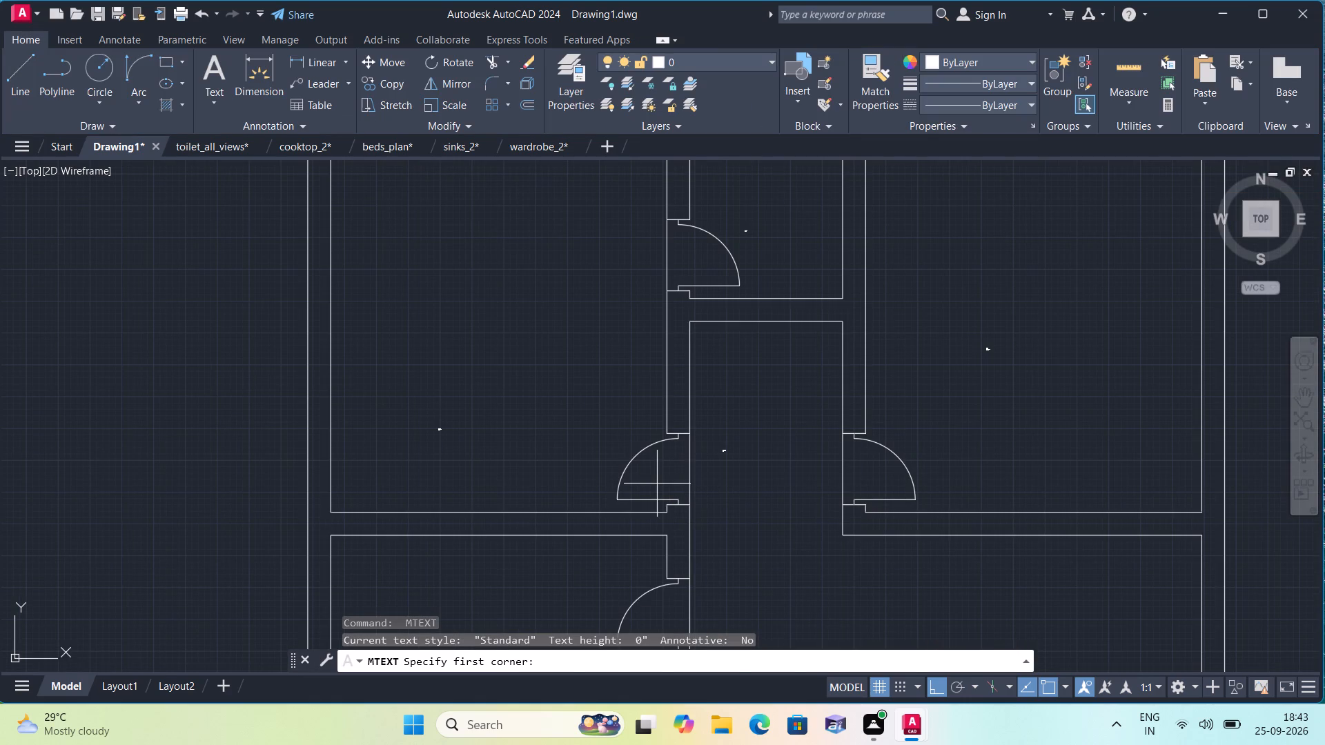
triple_click(657, 484)
key(d)
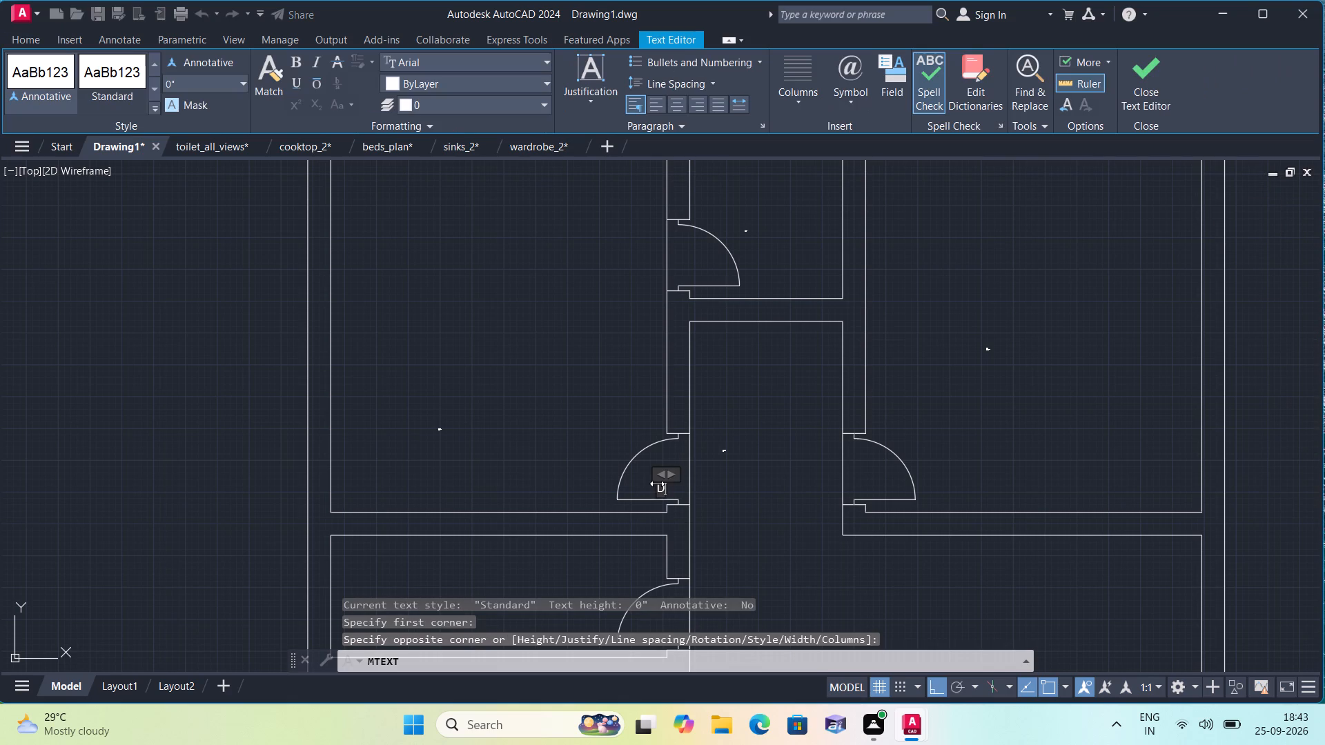
click(749, 503)
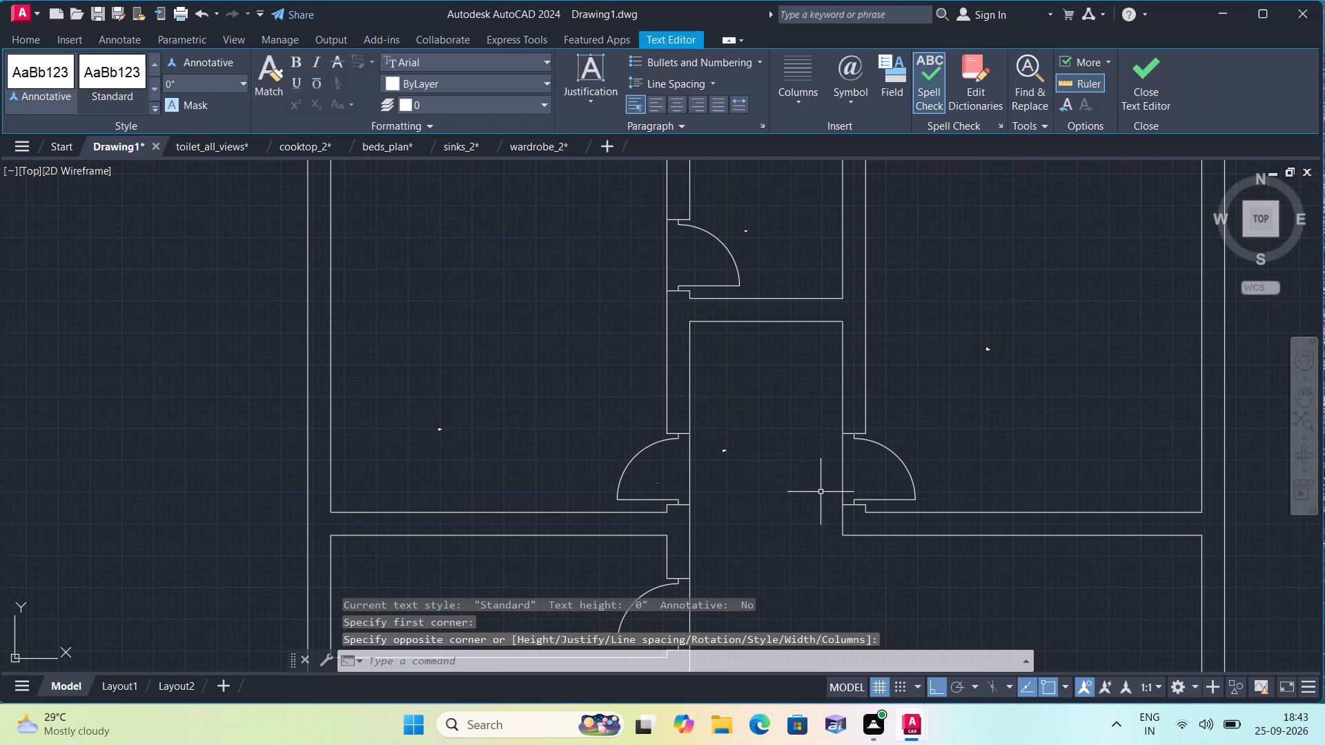
key(space)
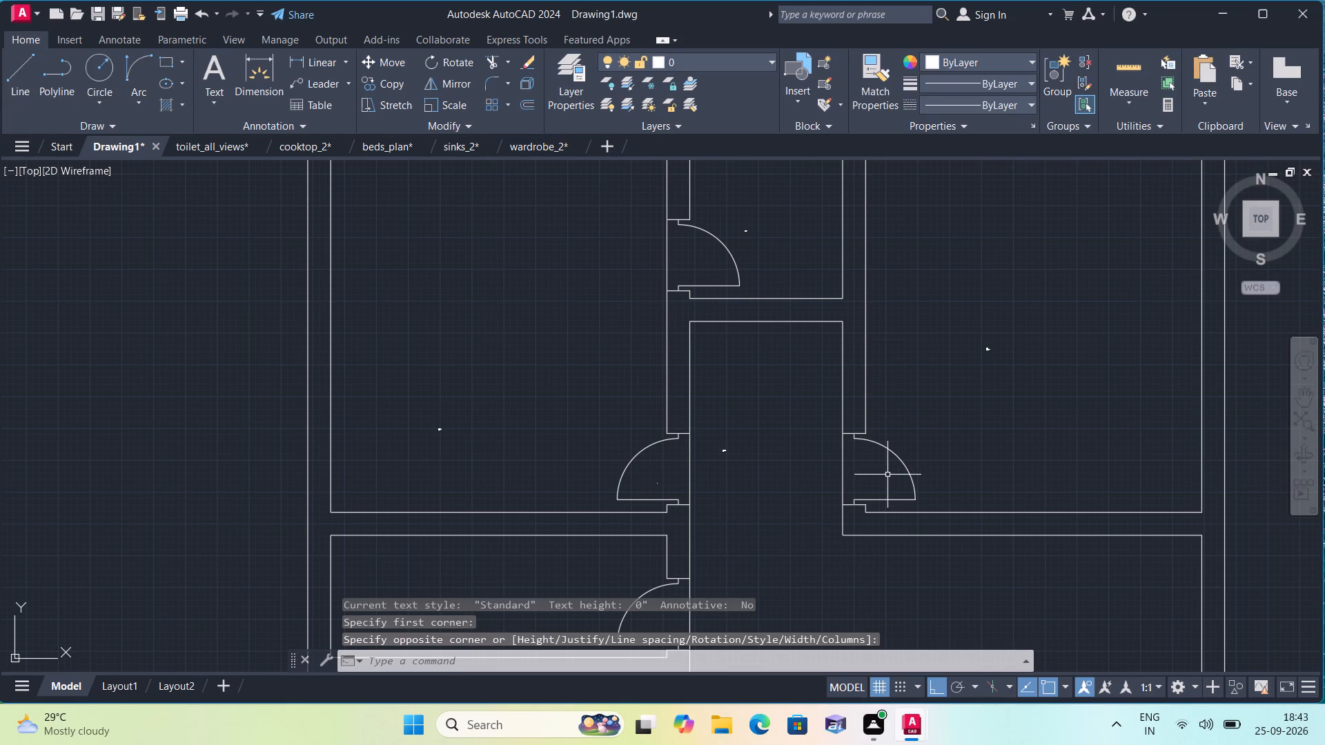
triple_click(864, 470)
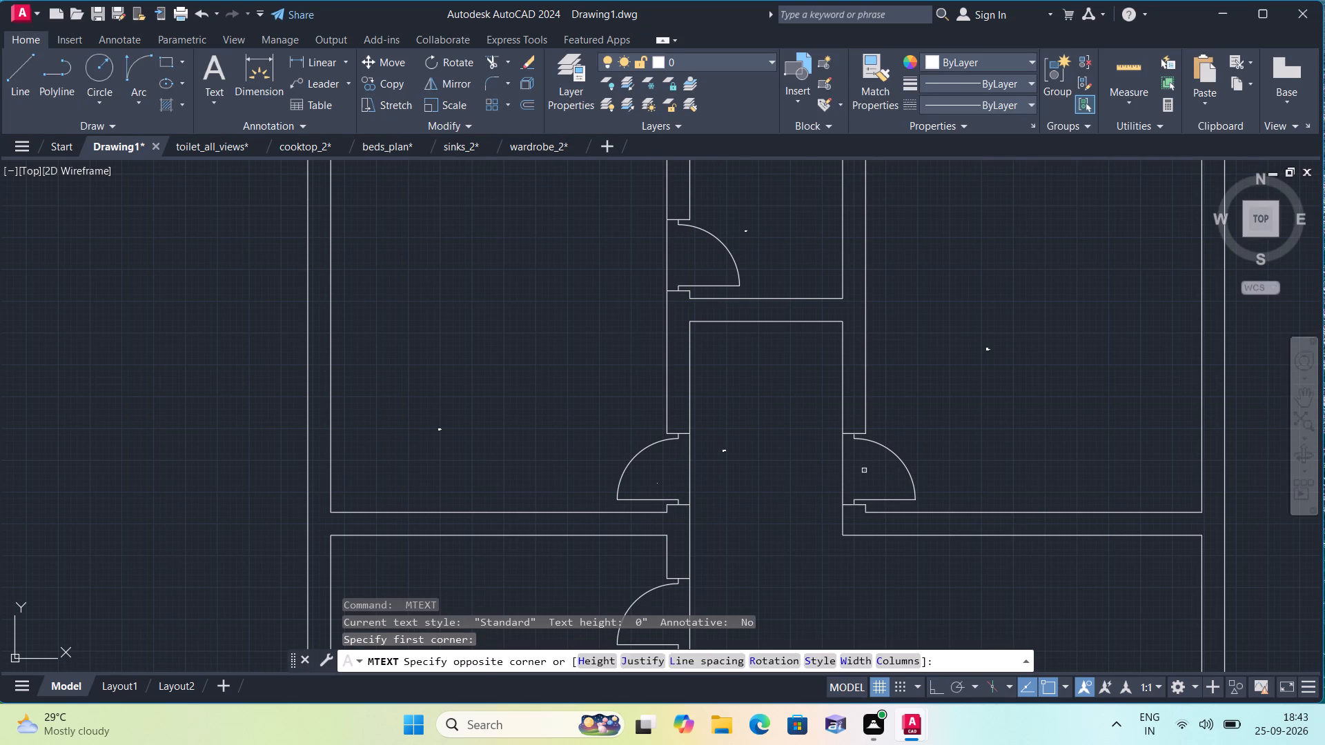
key(d)
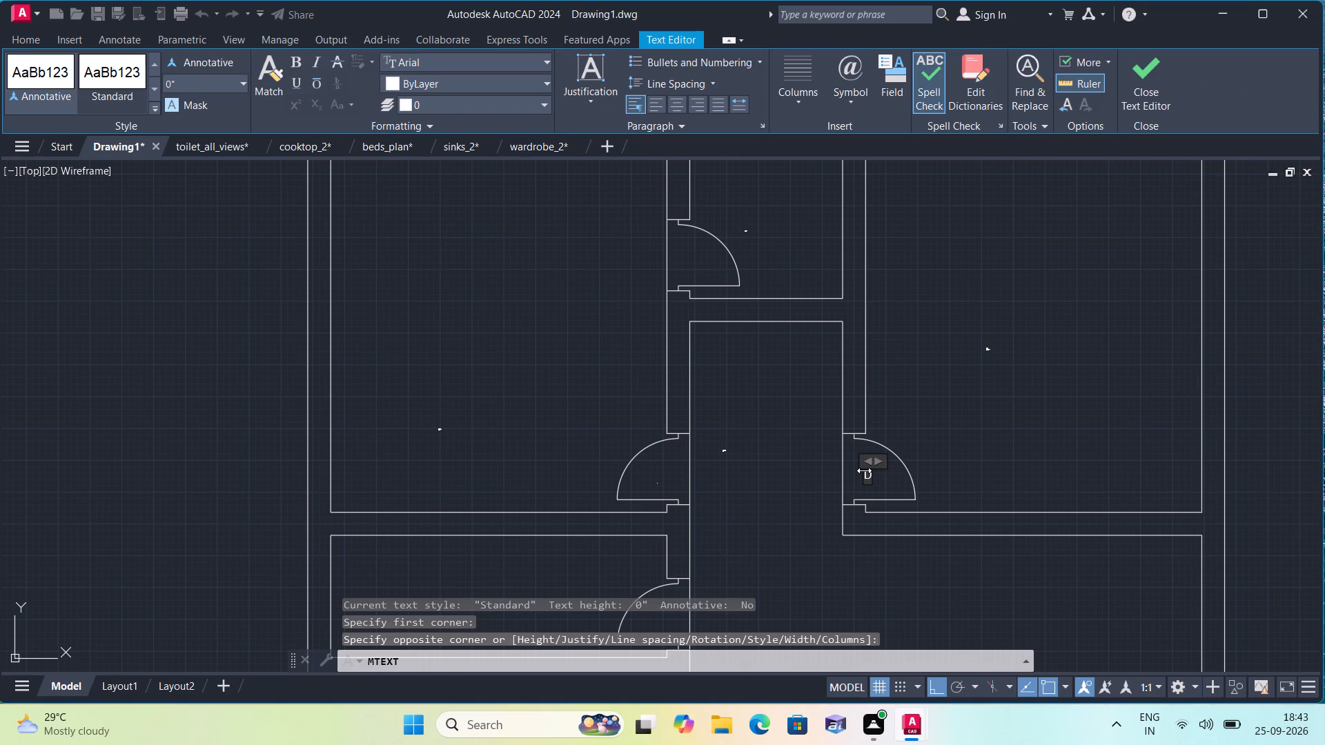
click(818, 495)
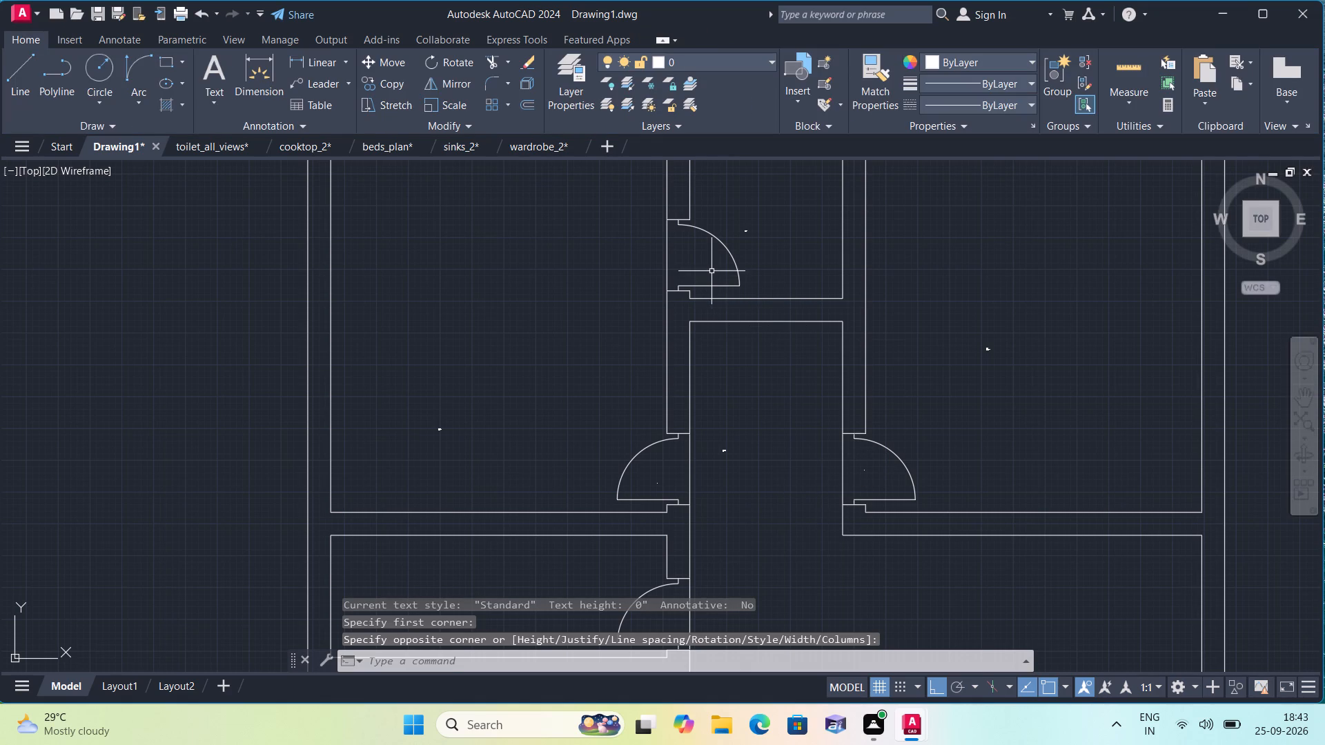
Add a multiline text label "D1" at the upper toilet's door and at the door of the narrow room below the master bedroom.
key(space)
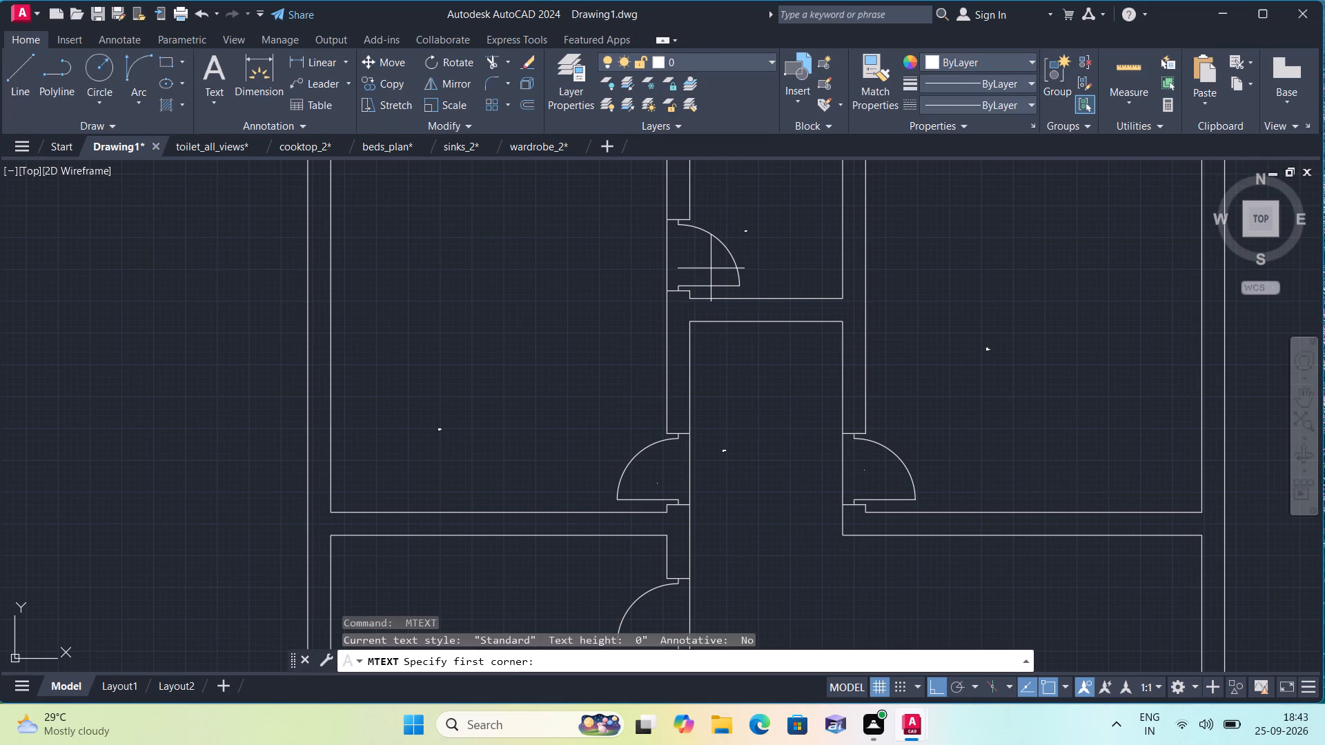
triple_click(697, 260)
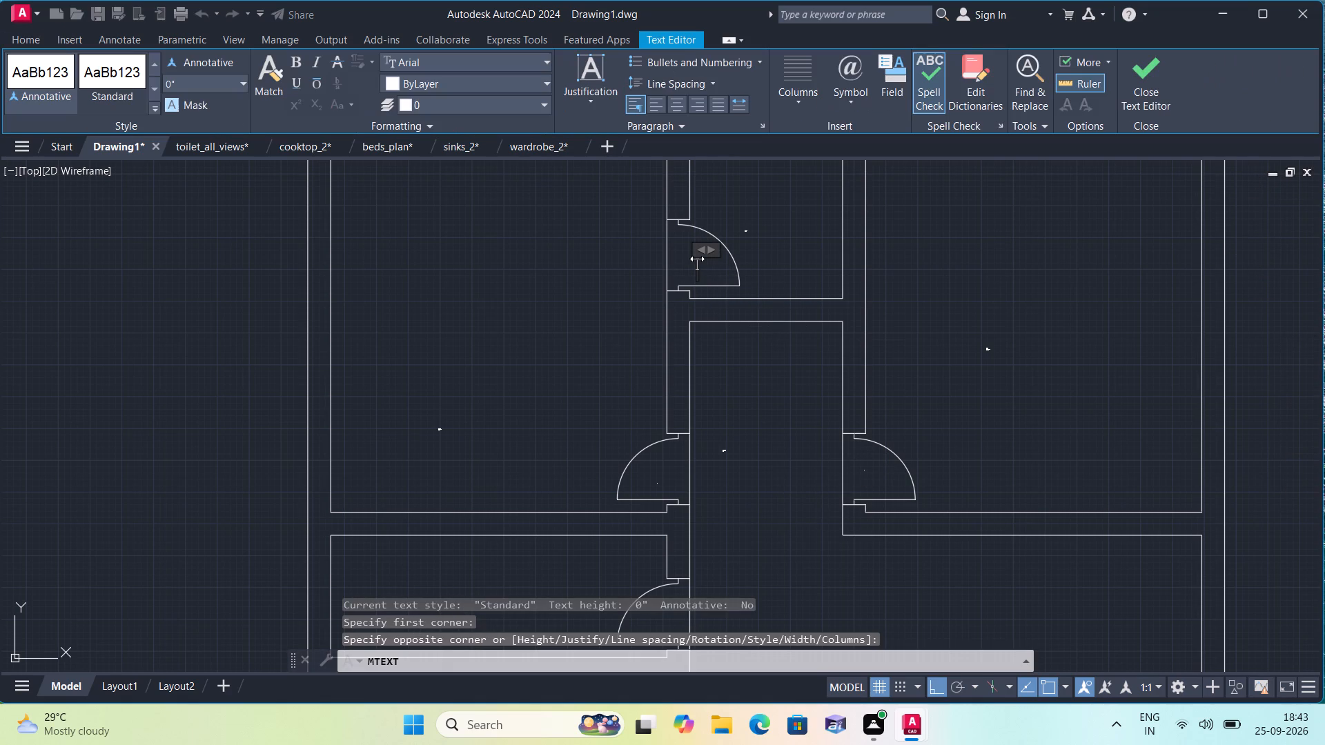
text(D1)
click(642, 268)
middle_drag(623, 379, 607, 371)
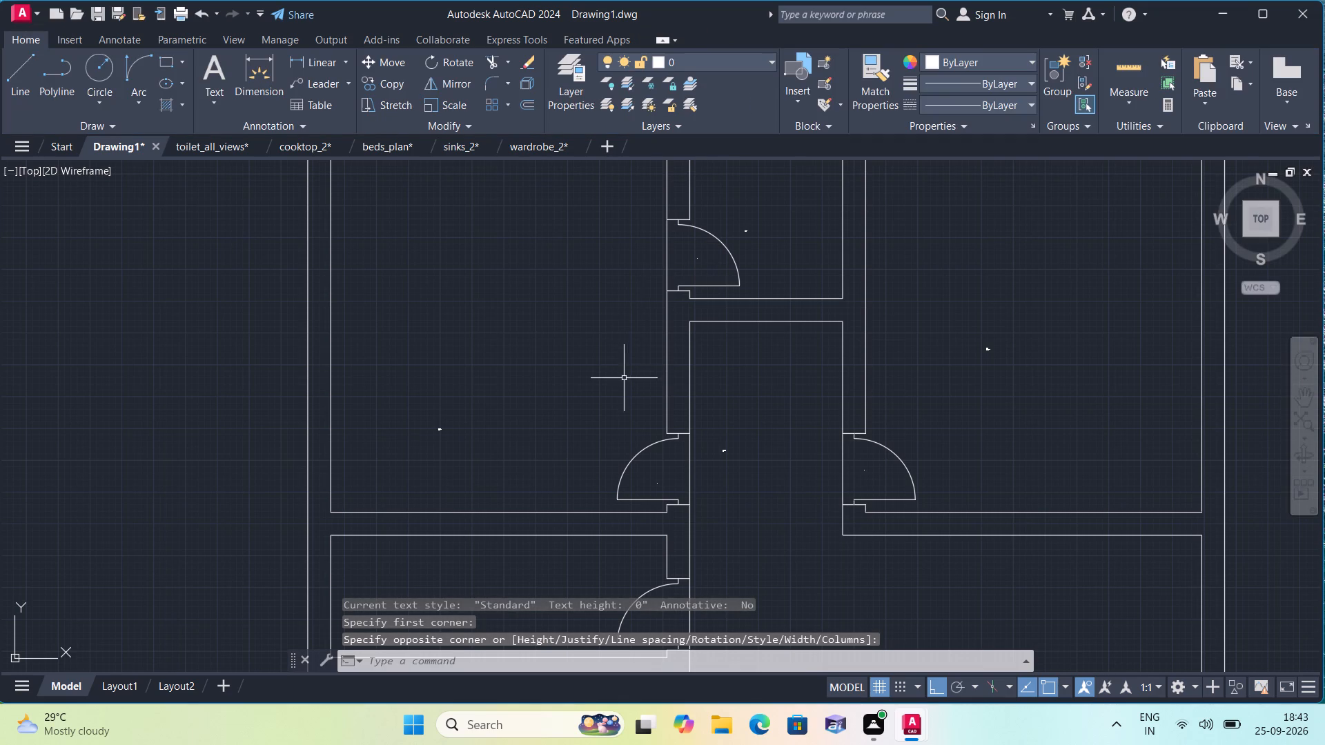
middle_drag(607, 371, 588, 259)
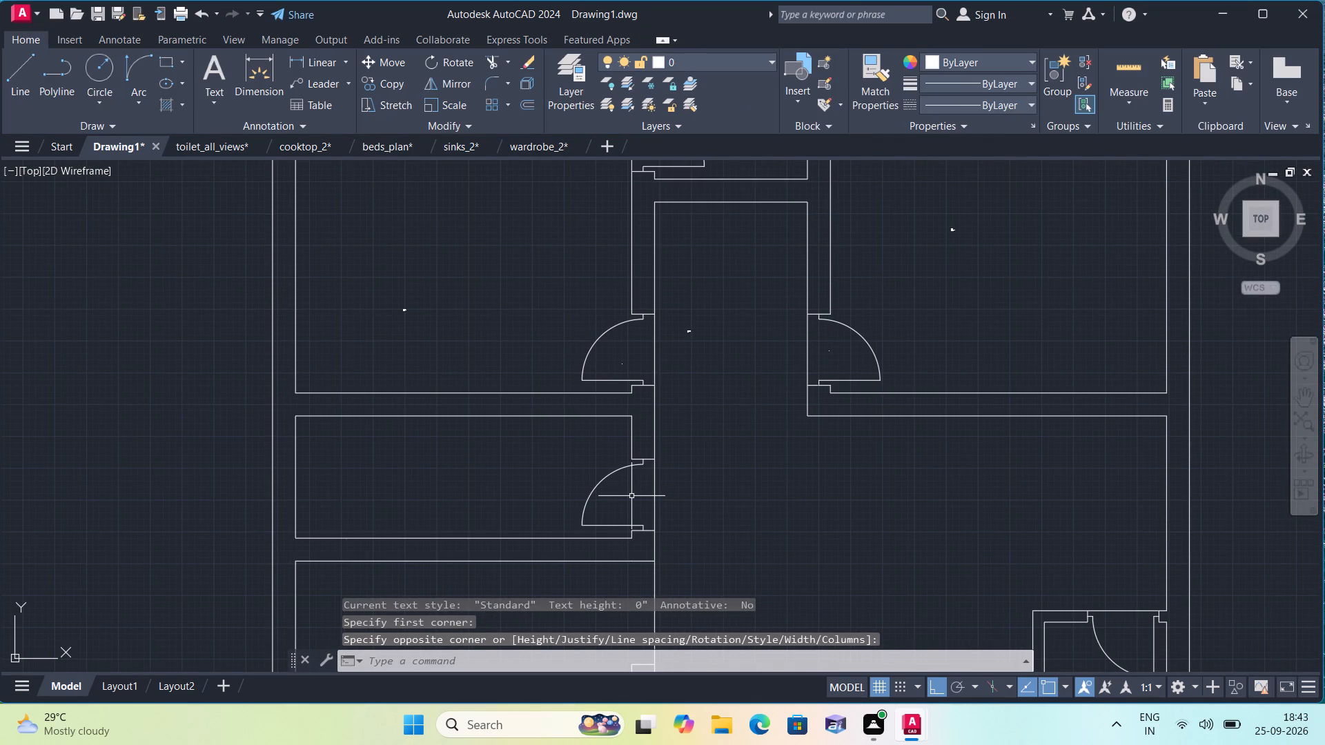
key(space)
scroll(631, 496, up, 1)
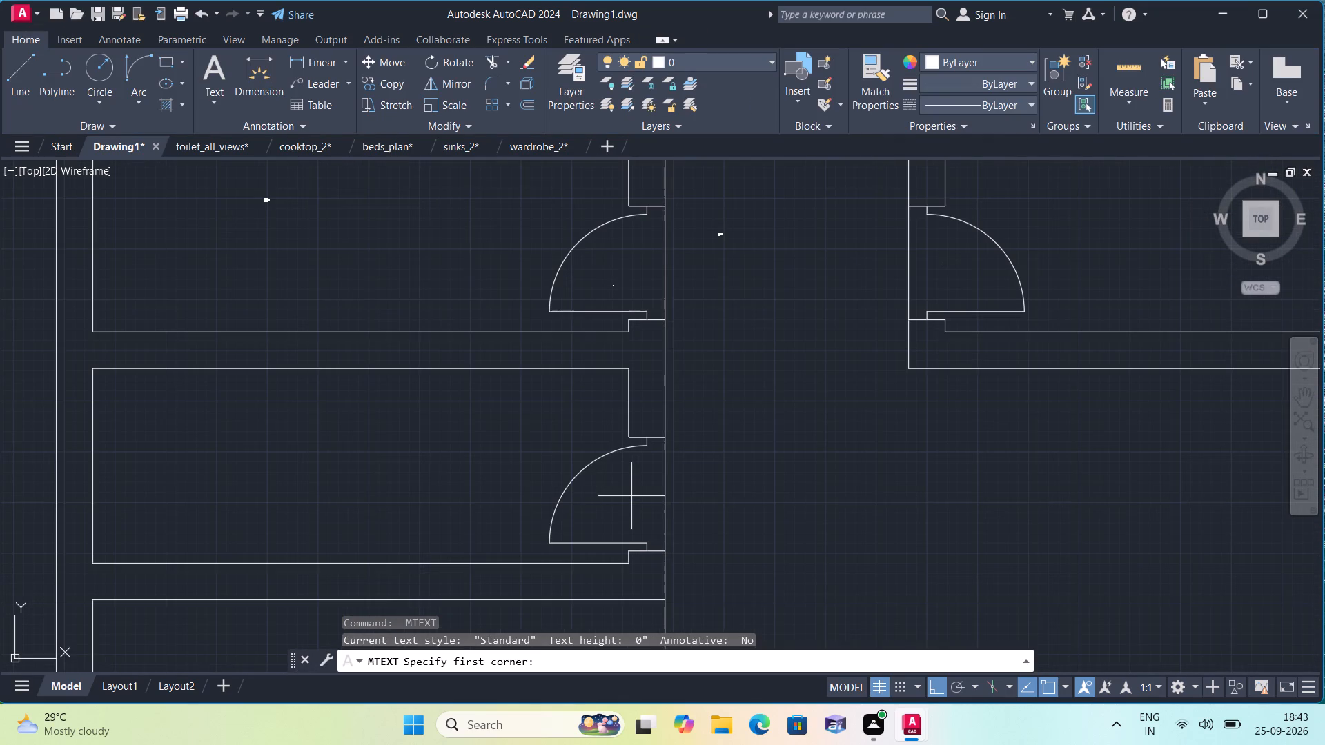
triple_click(631, 496)
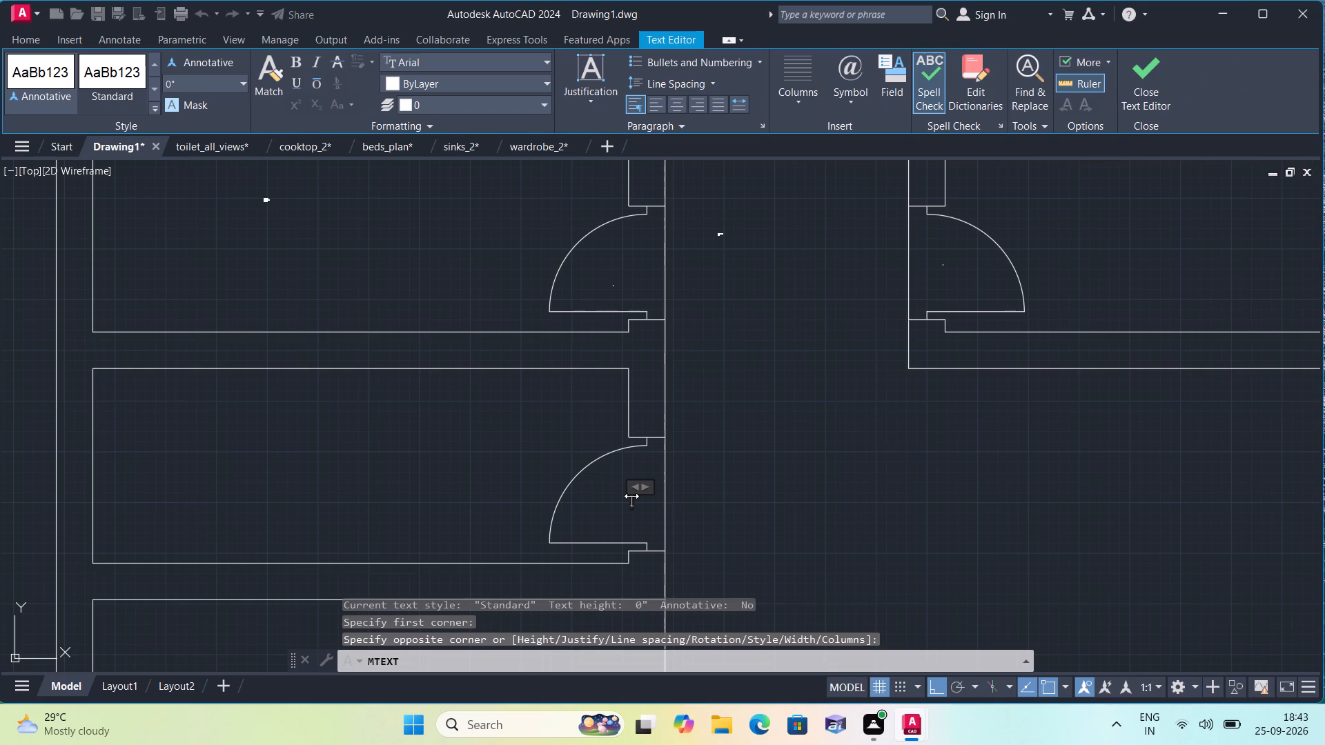
text(D1)
click(623, 514)
Add the multiline text label "O" at the wall opening of the room below the narrow room.
middle_drag(623, 514, 595, 362)
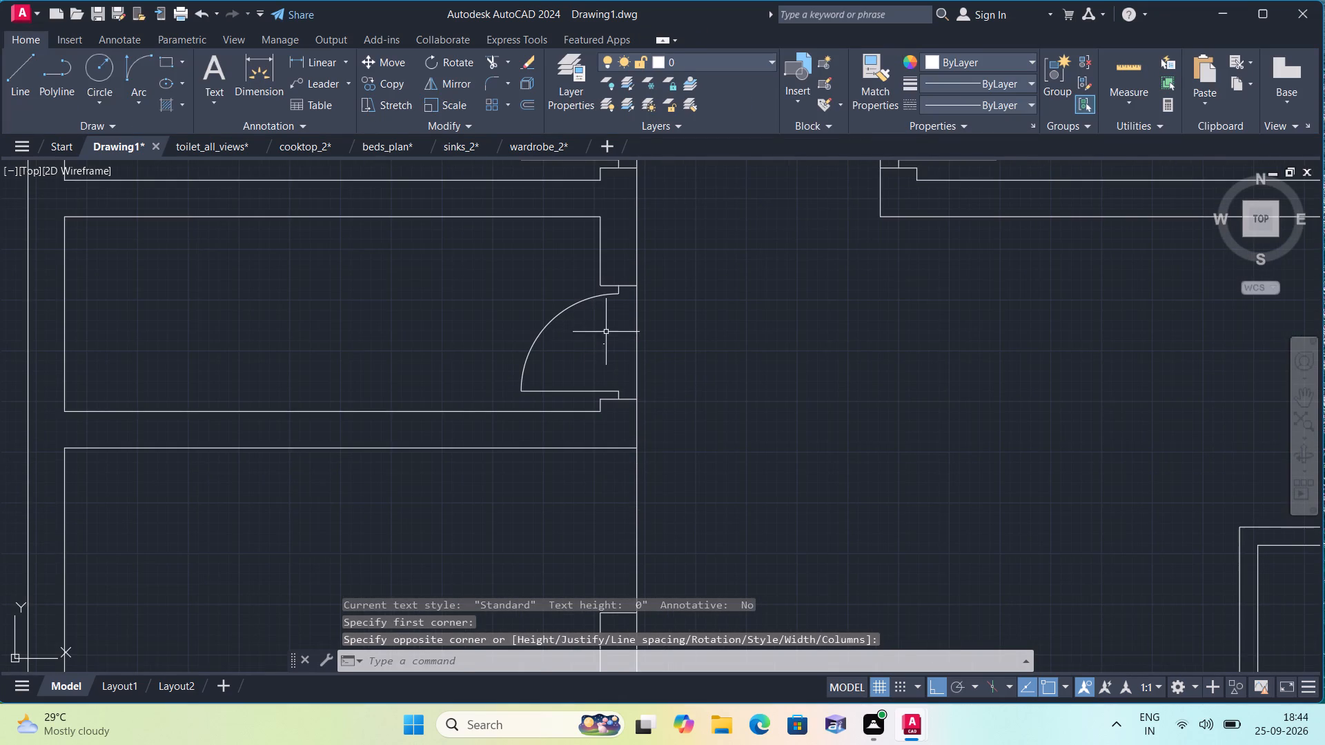
middle_drag(659, 516, 646, 370)
scroll(700, 383, down, 1)
middle_drag(693, 428, 685, 418)
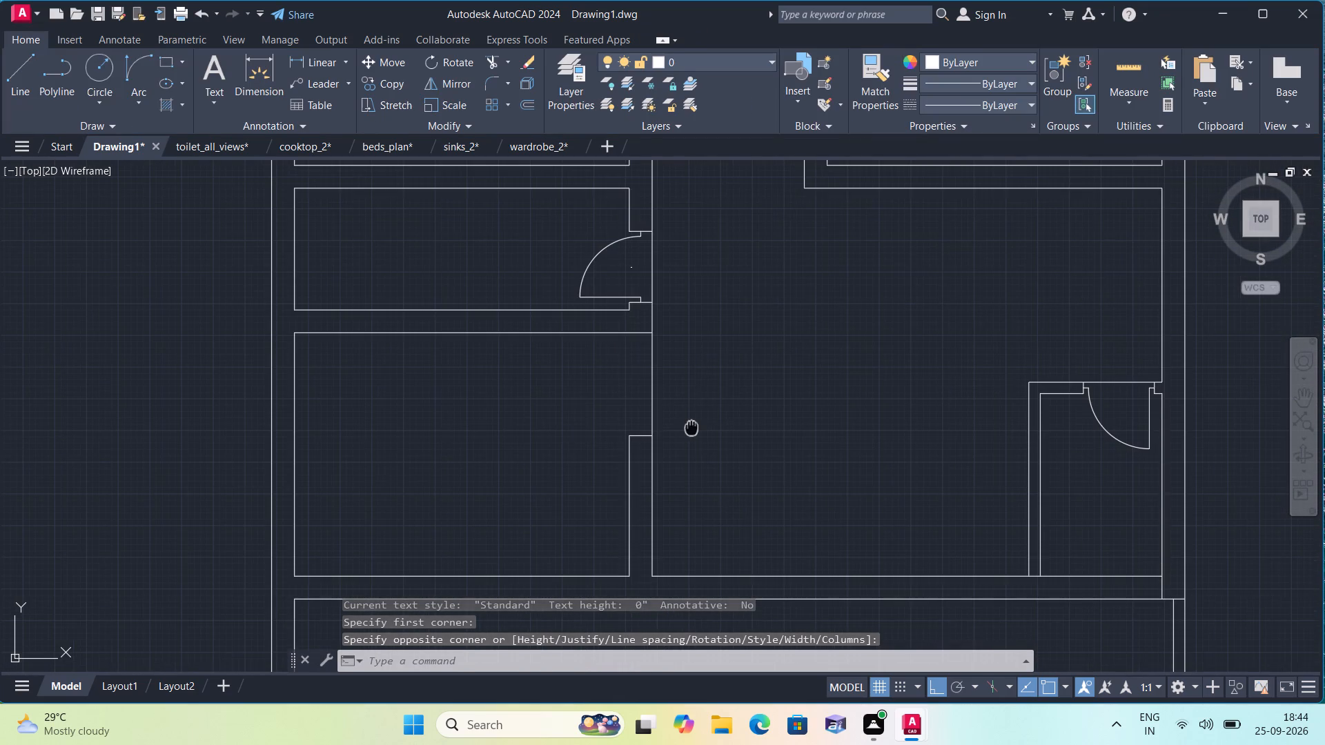
middle_drag(685, 418, 688, 346)
key(space)
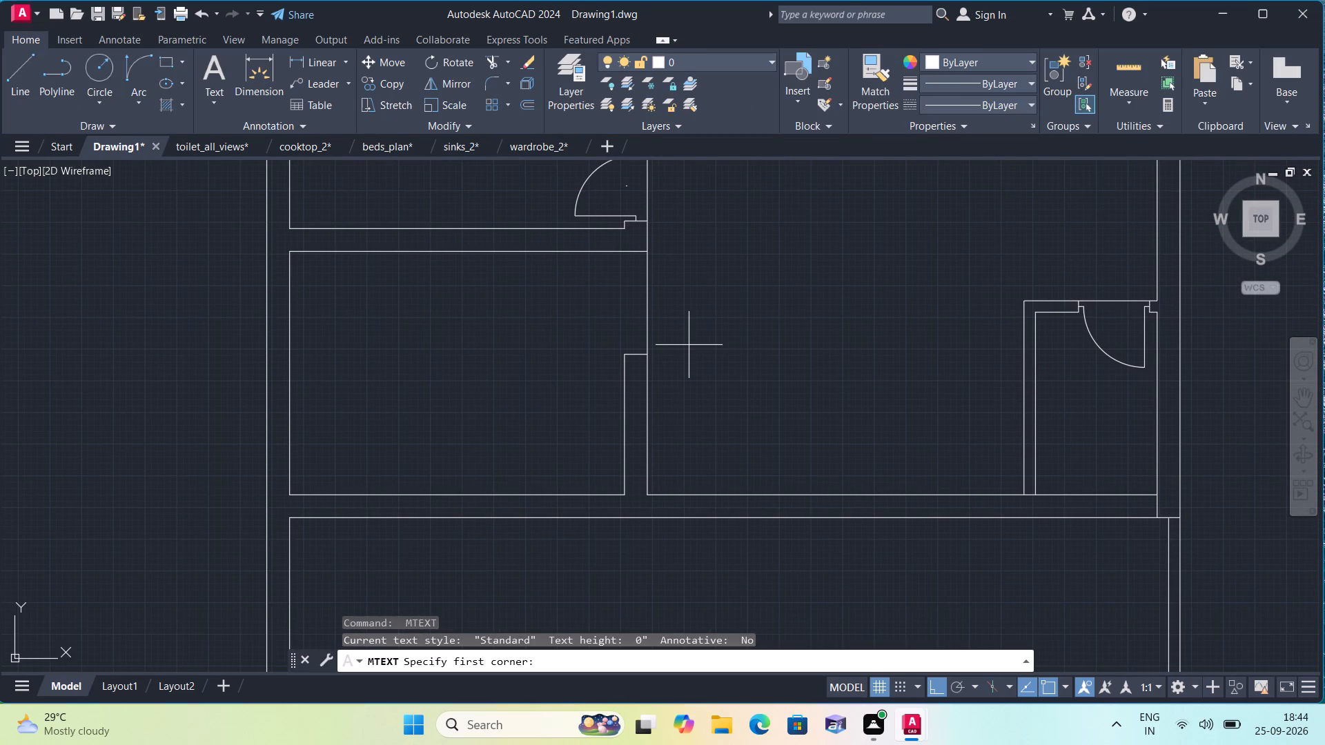
triple_click(619, 308)
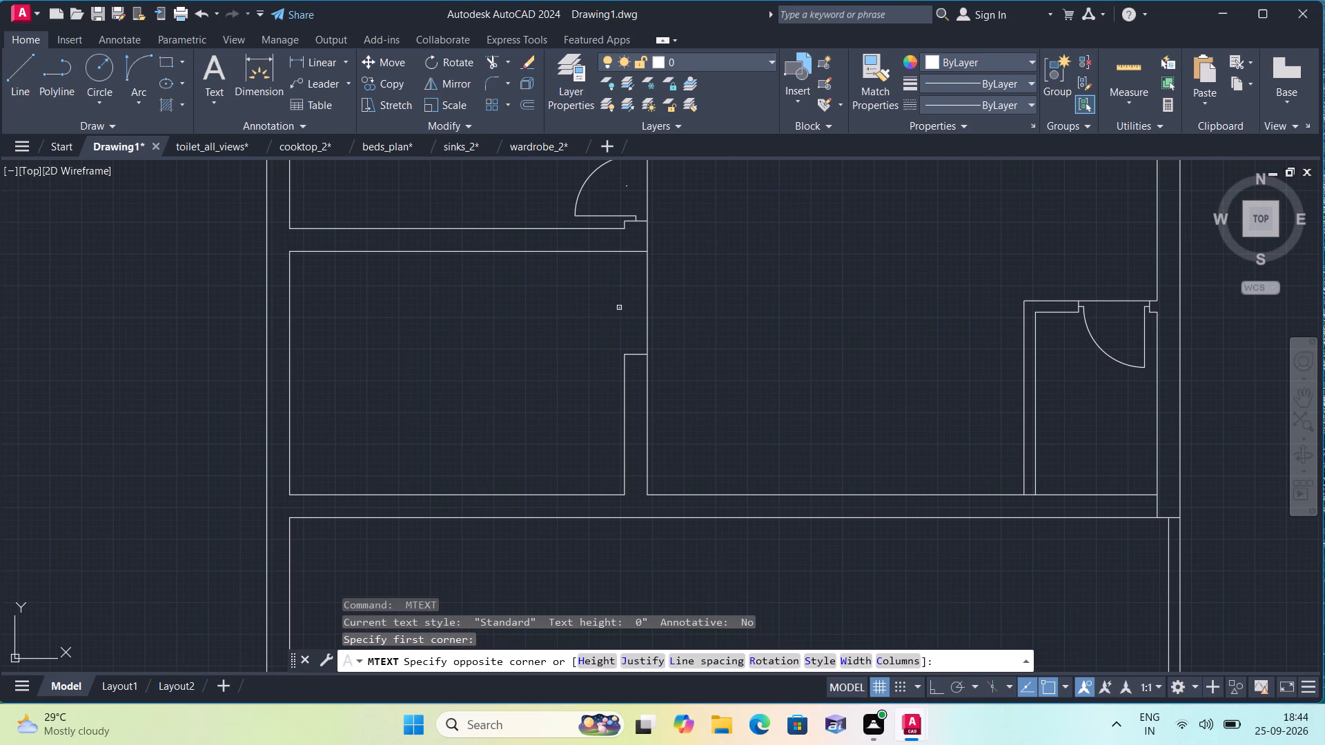
key(o)
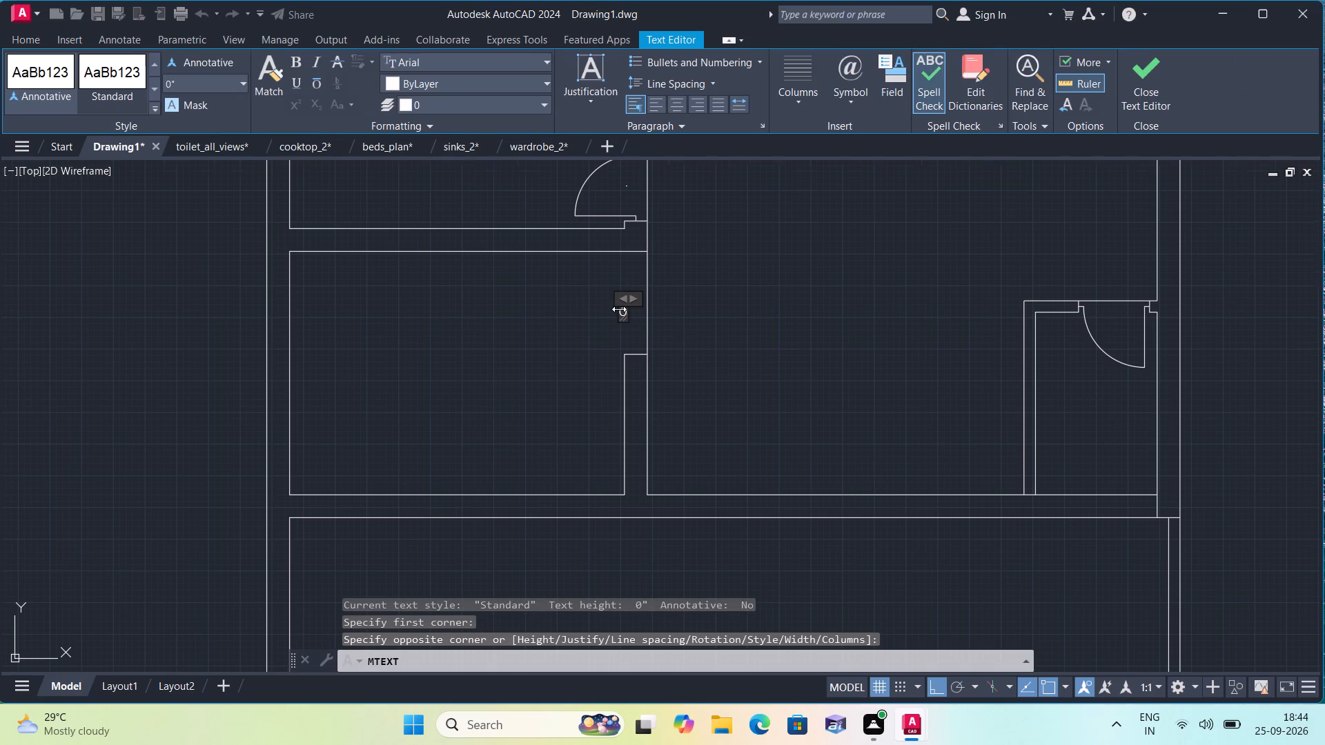
scroll(619, 309, up, 1)
click(546, 348)
Add the multiline text label "PD" inside the door swing of the small room at the hall's lower-right corner.
scroll(545, 348, down, 2)
middle_drag(519, 393, 491, 366)
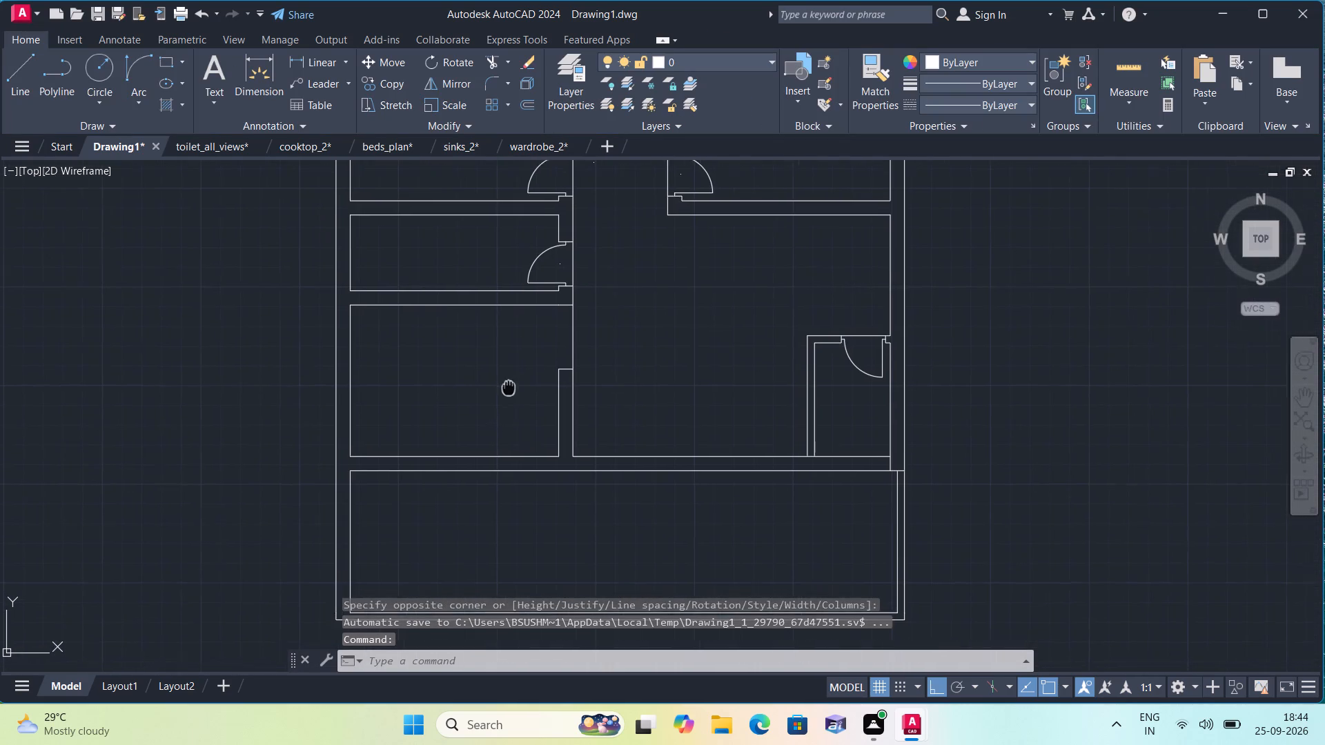
middle_drag(491, 366, 464, 304)
scroll(832, 267, up, 1)
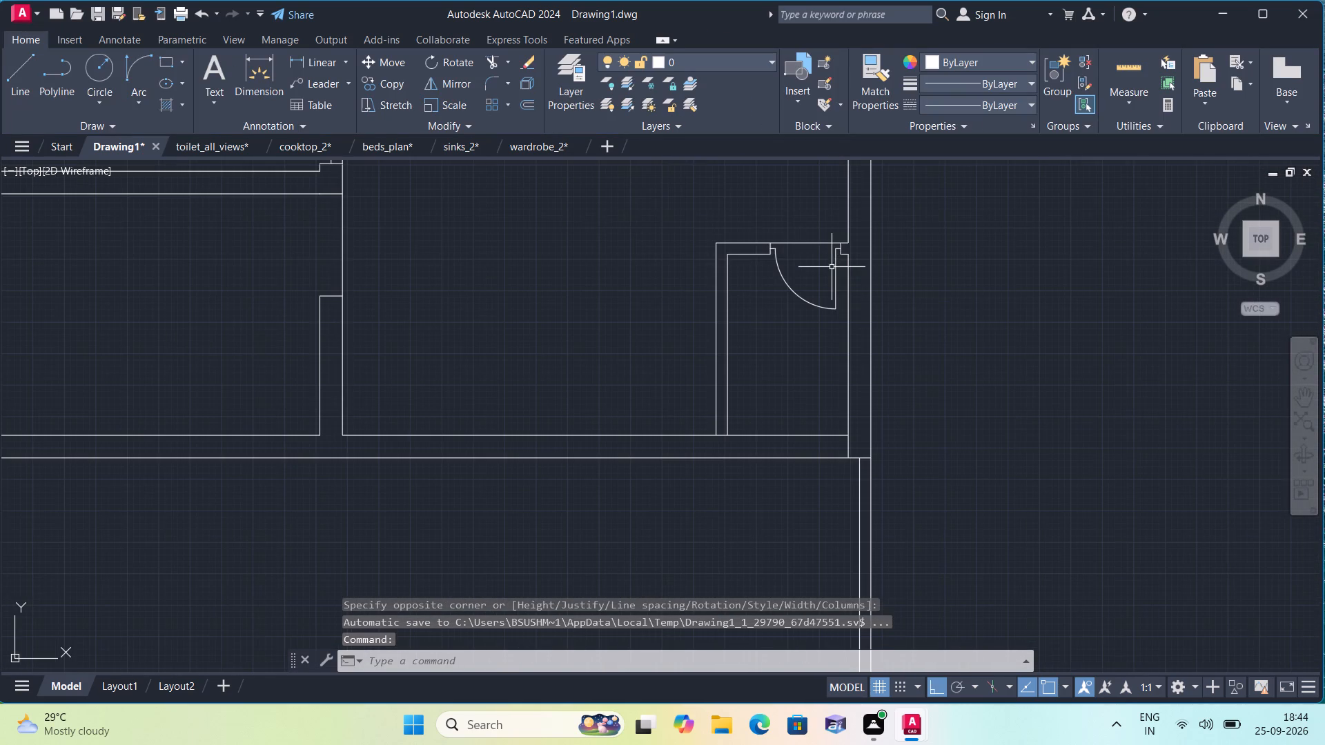
scroll(818, 269, up, 1)
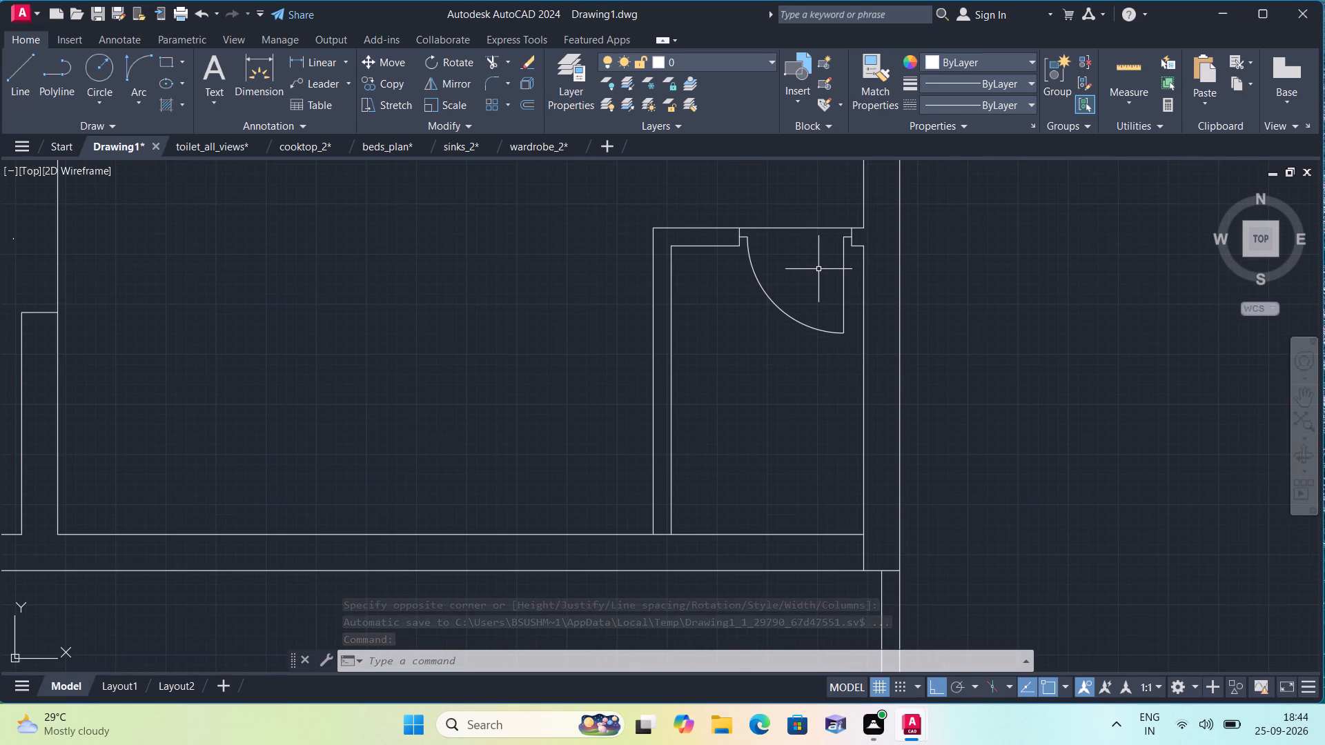
key(space)
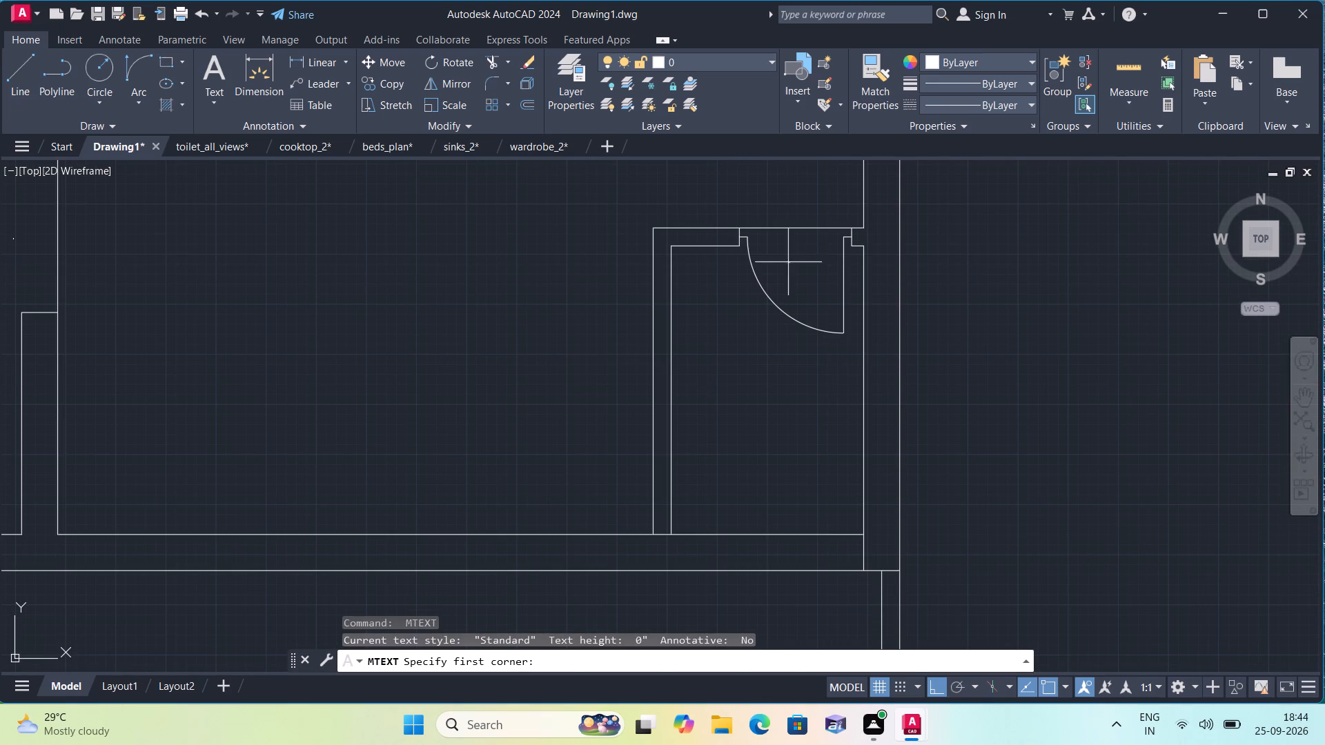
triple_click(788, 262)
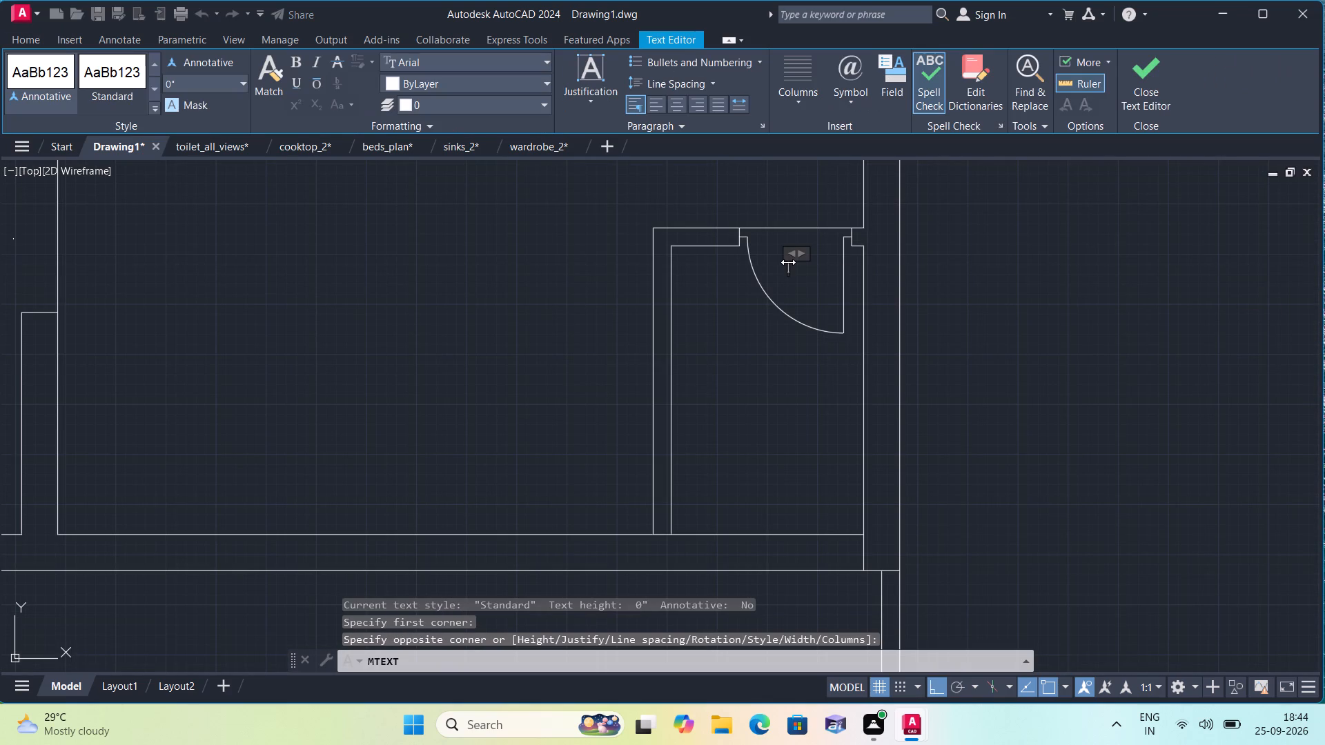
text(PD)
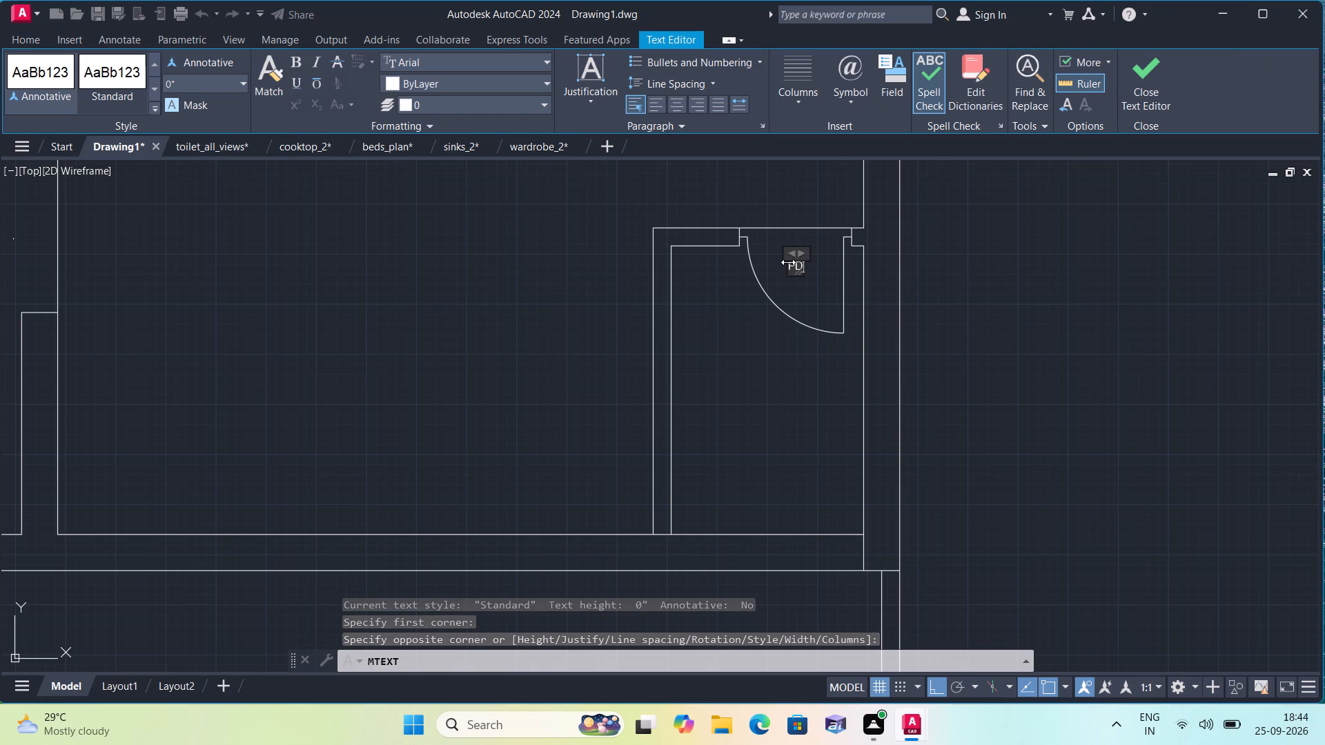
click(759, 349)
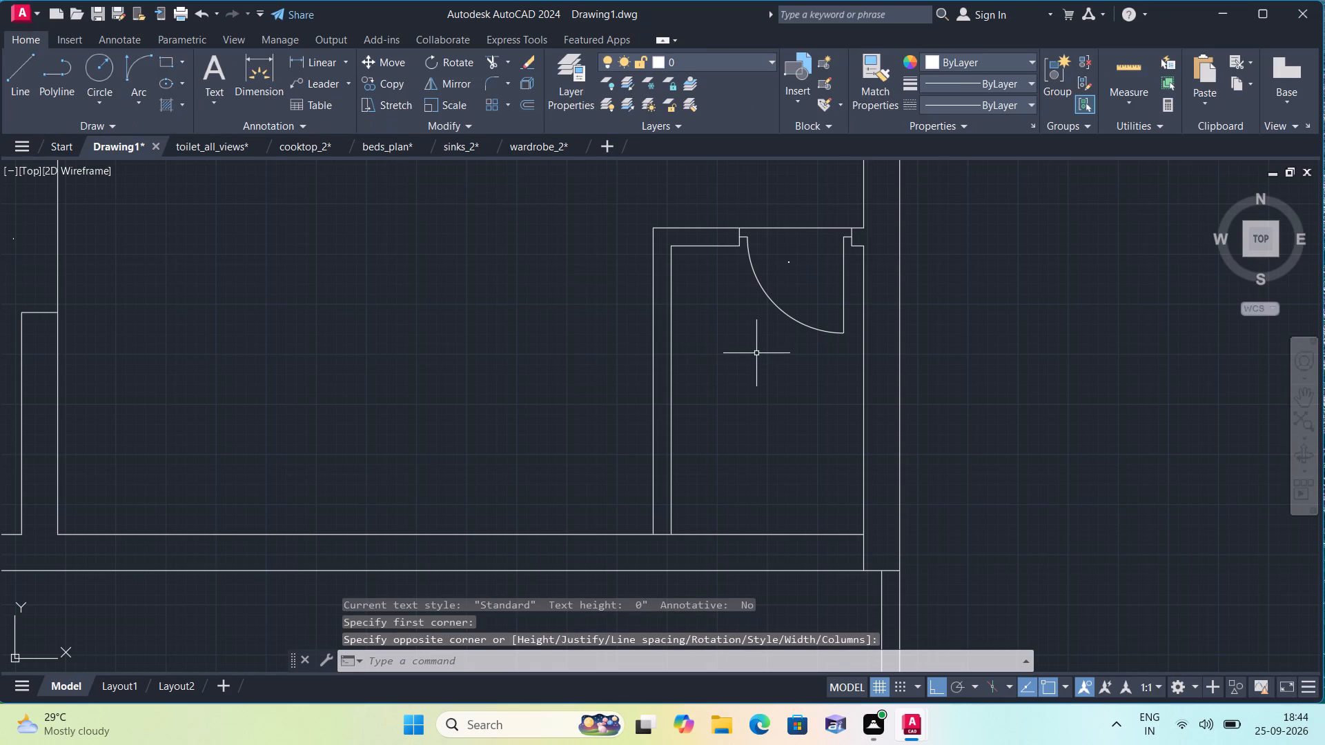
Add the multiline text label "C.TOILET / 11'X4'" in the narrow room below the master bedroom.
scroll(736, 363, down, 2)
middle_drag(555, 324, 573, 415)
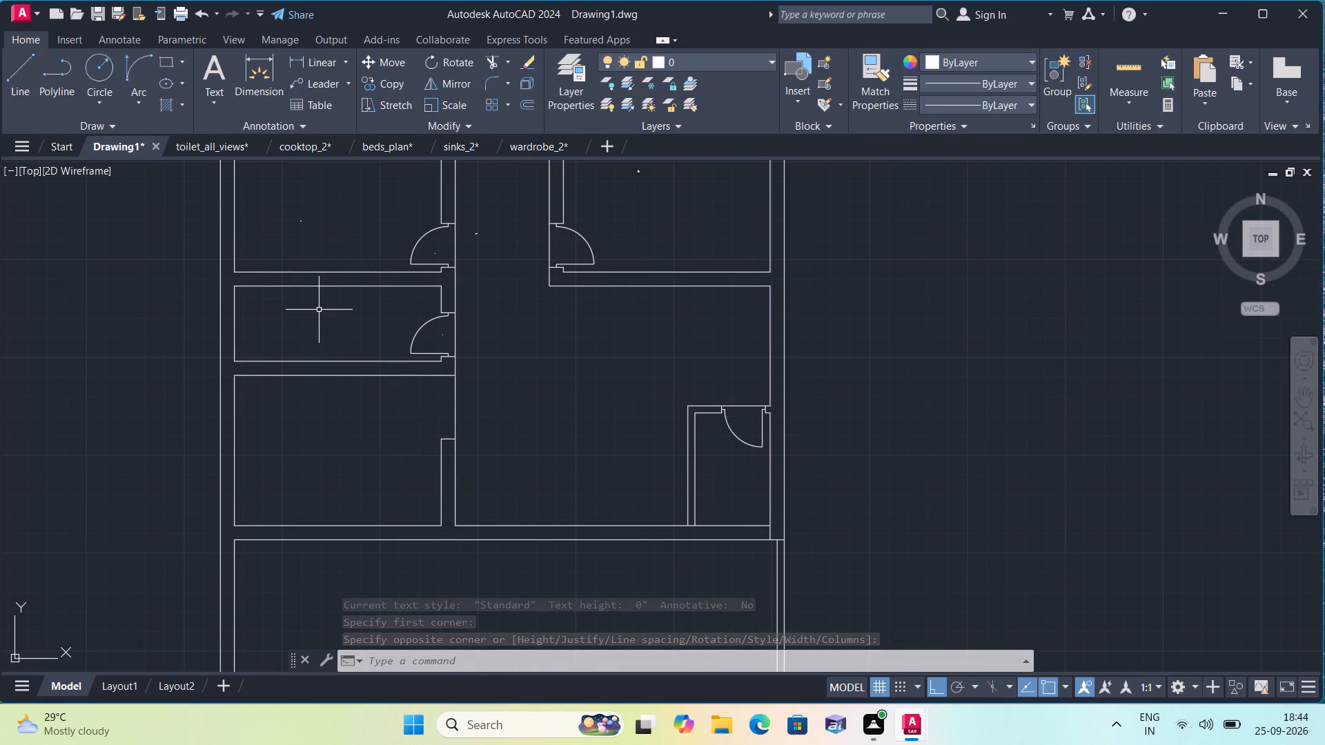
key(space)
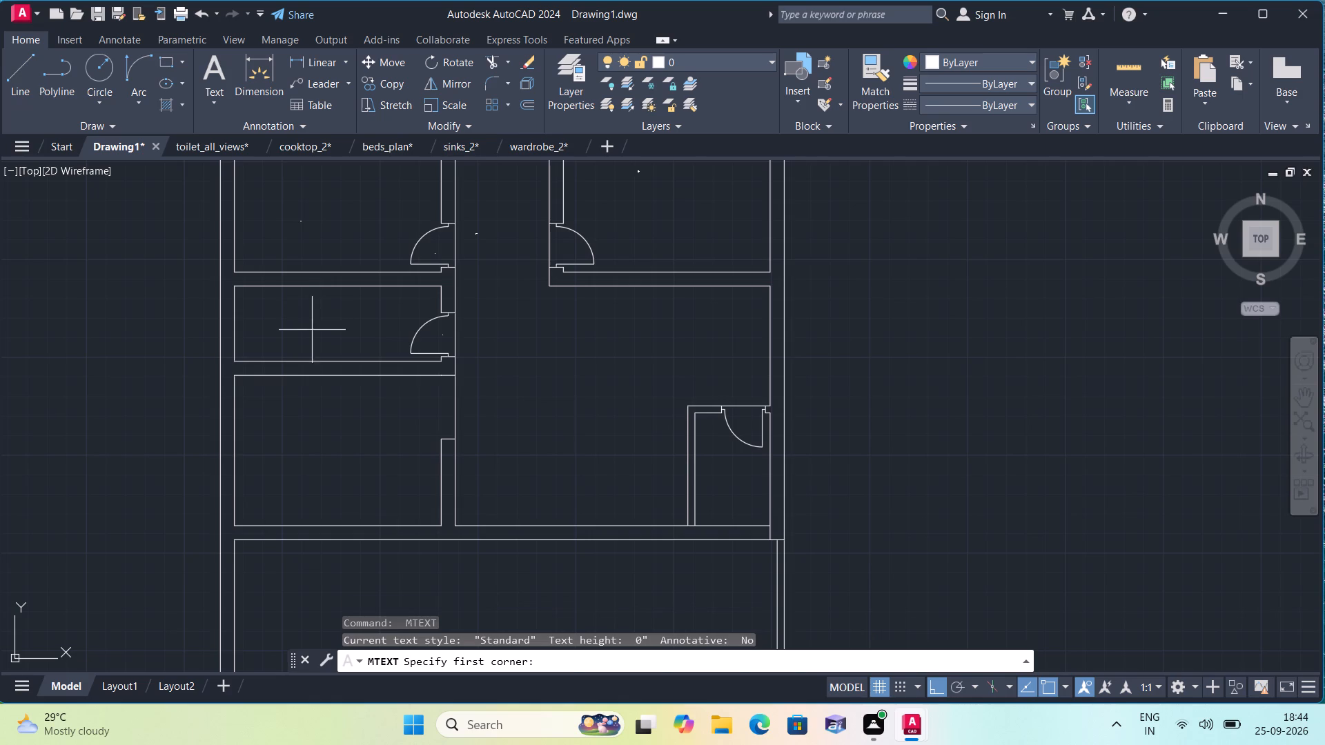
triple_click(312, 332)
click(312, 332)
text(C.TOIL)
text(ET)
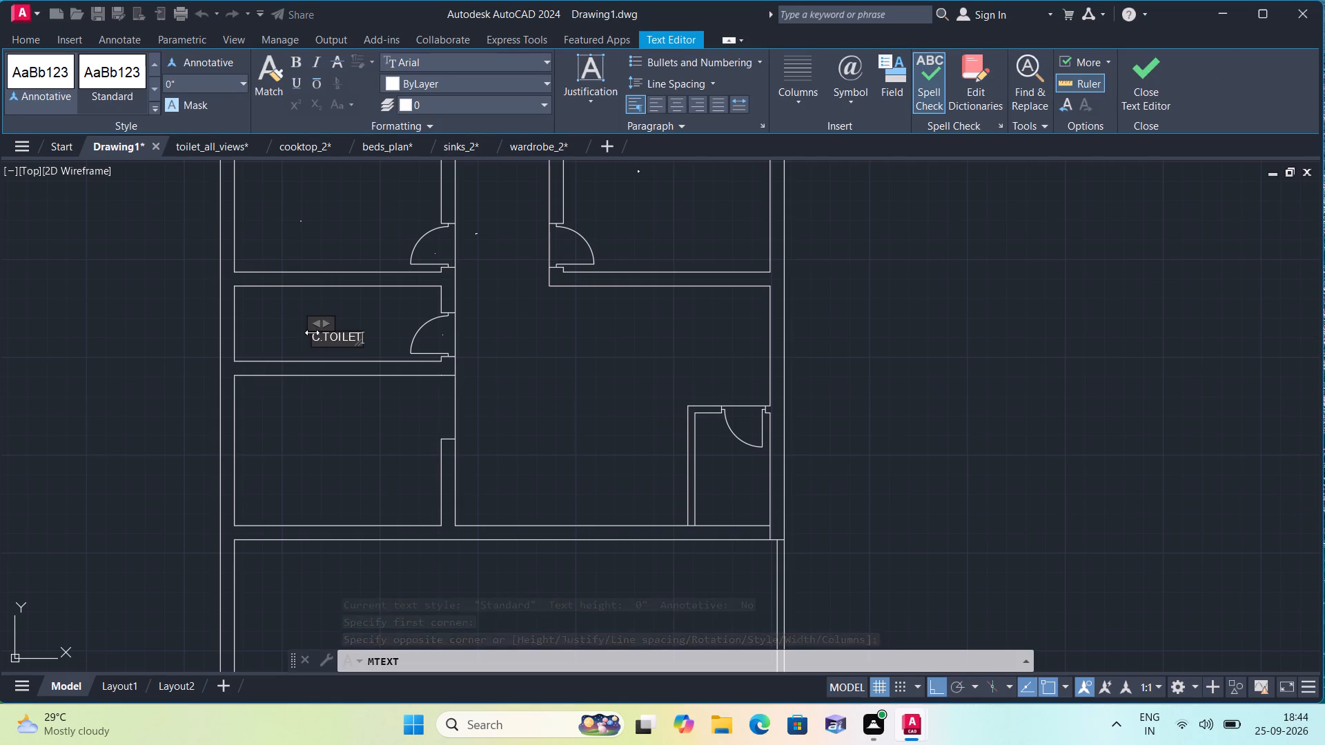
key(Return)
text(11'X)
text(4')
click(341, 435)
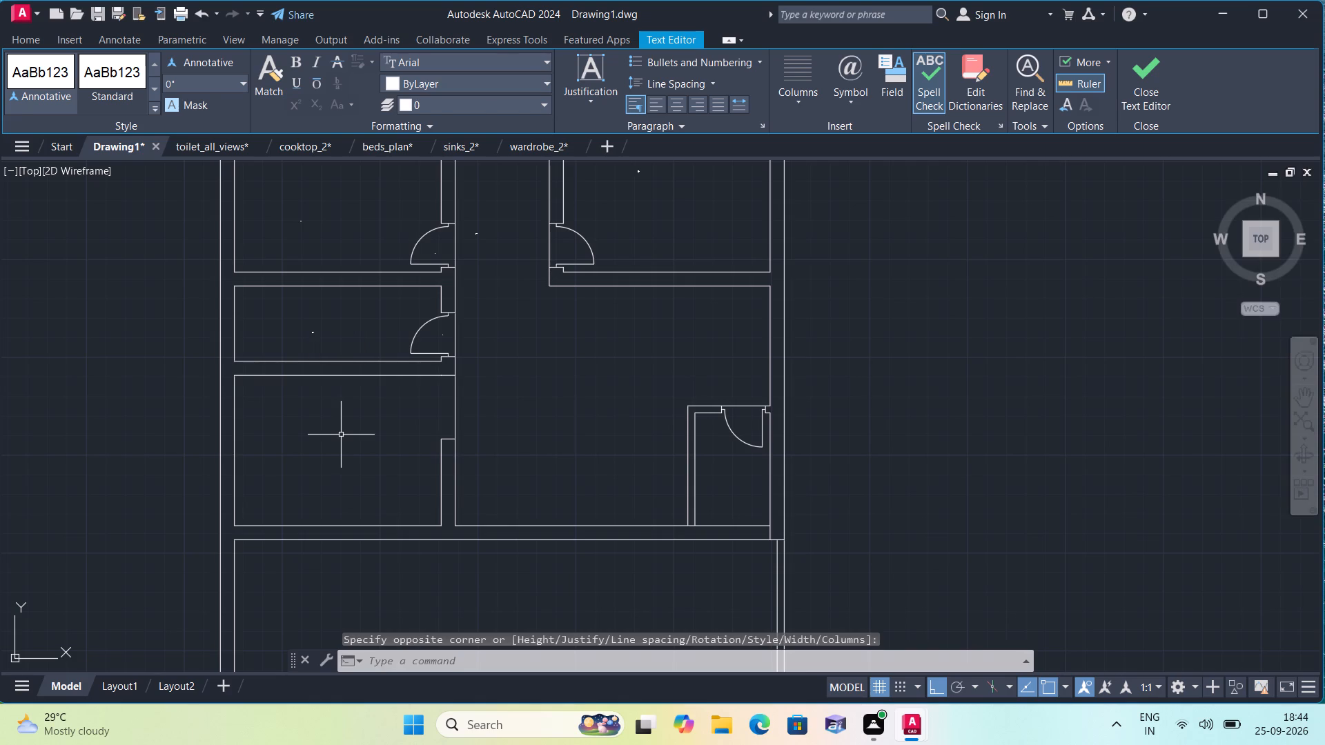
Add the multiline text label "KITCHEN / 11'X8'" in the room below the C.TOILET room.
key(space)
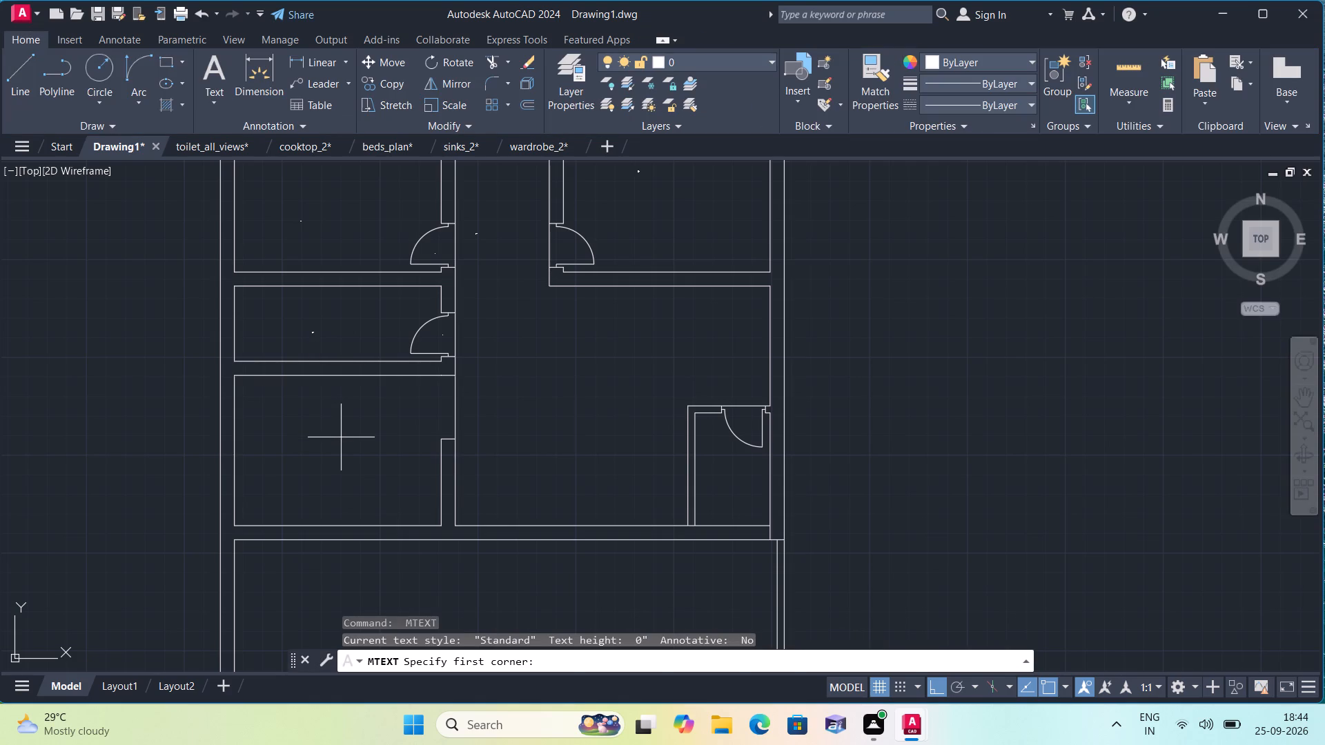
triple_click(341, 437)
click(341, 437)
text(KITCHEN)
key(Return)
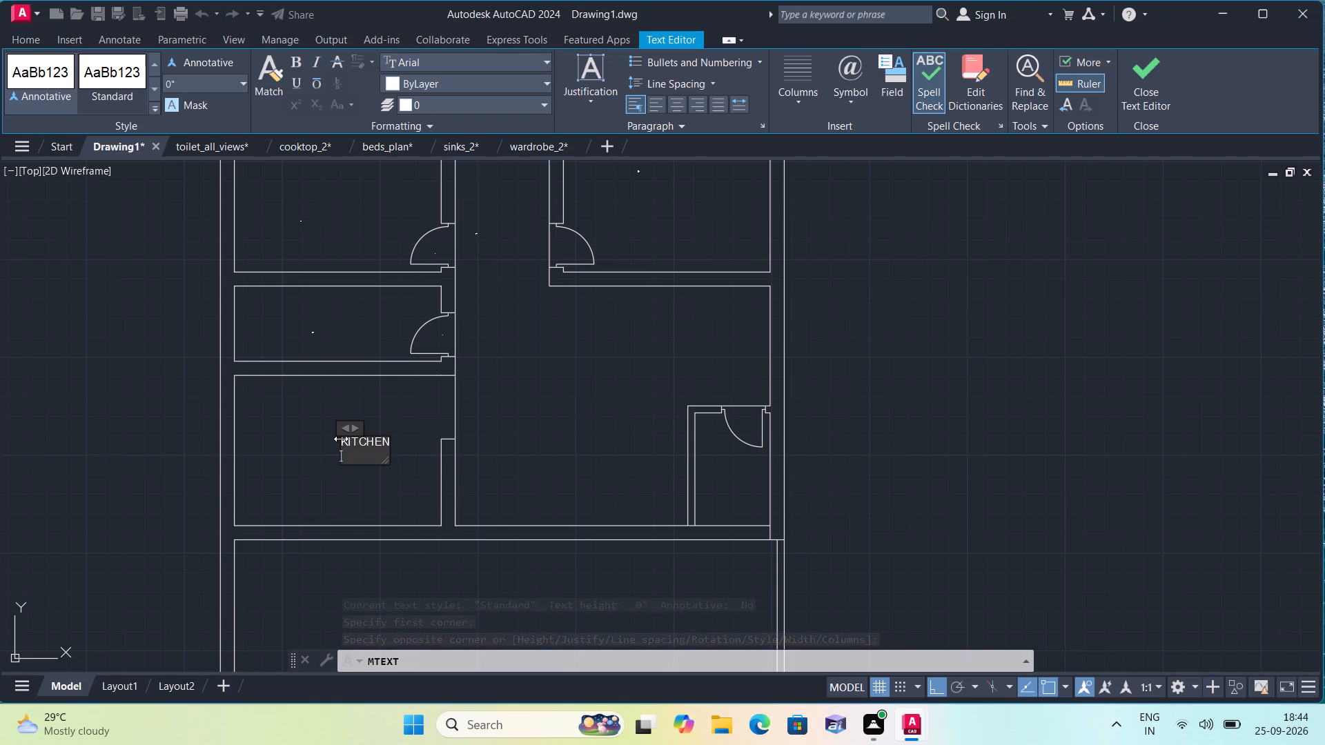
text(11')
key(x)
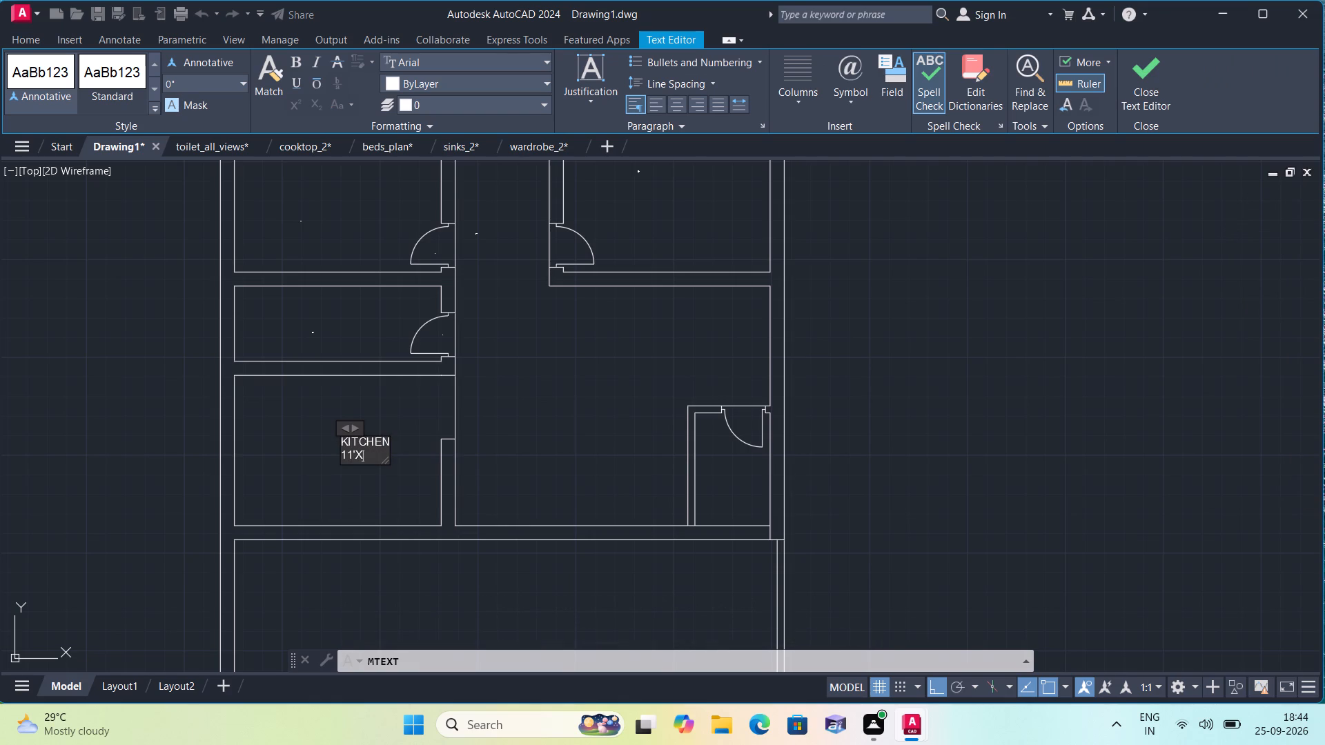
text(8')
click(337, 478)
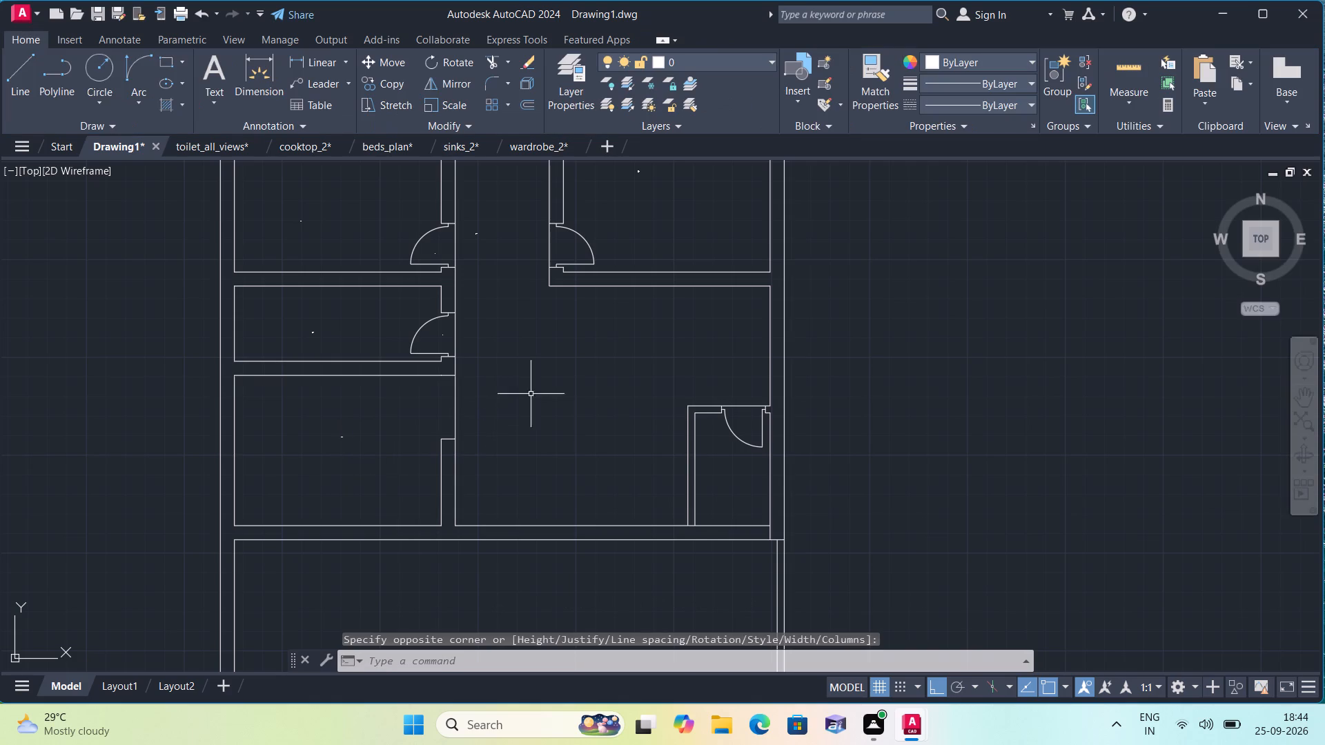
Add a multiline text label in the hall to the kitchen's east, reading "LIVING / ROOM" with a size line starting "12'3"X".
key(space)
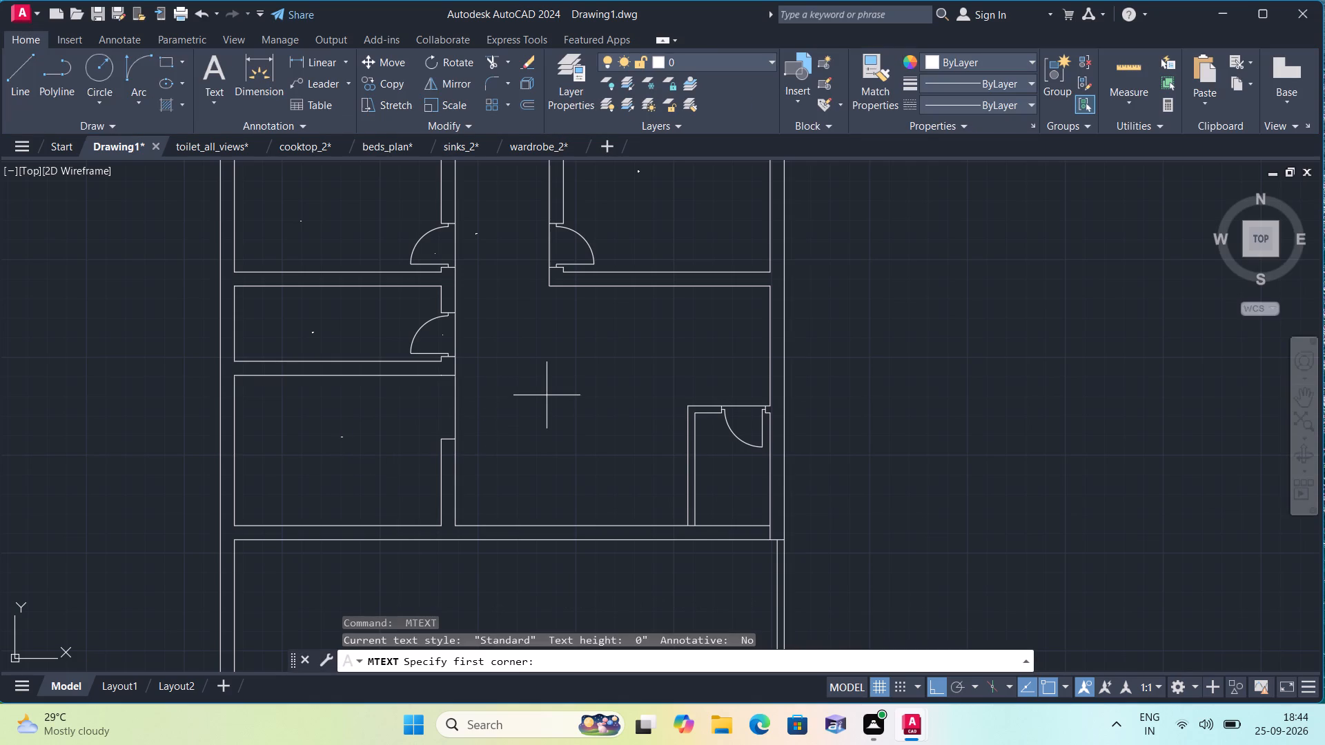
triple_click(547, 427)
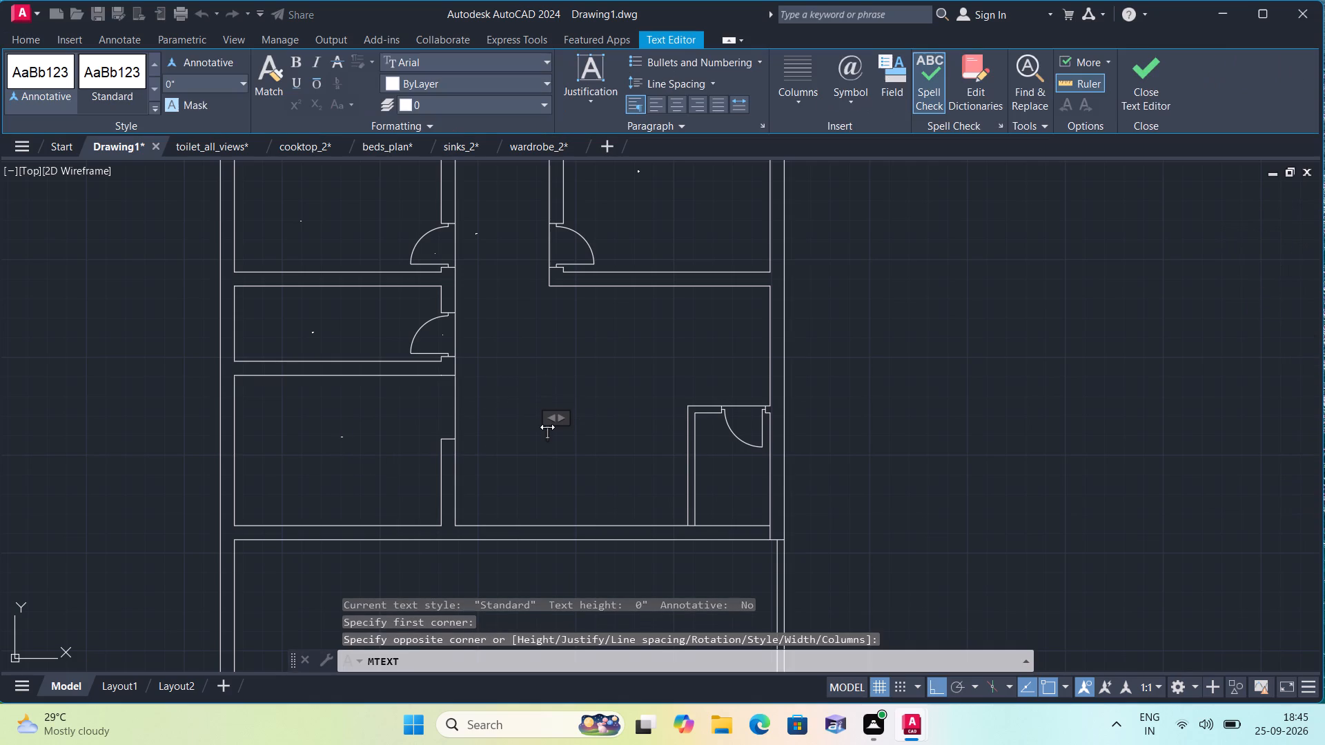
text(LIVING)
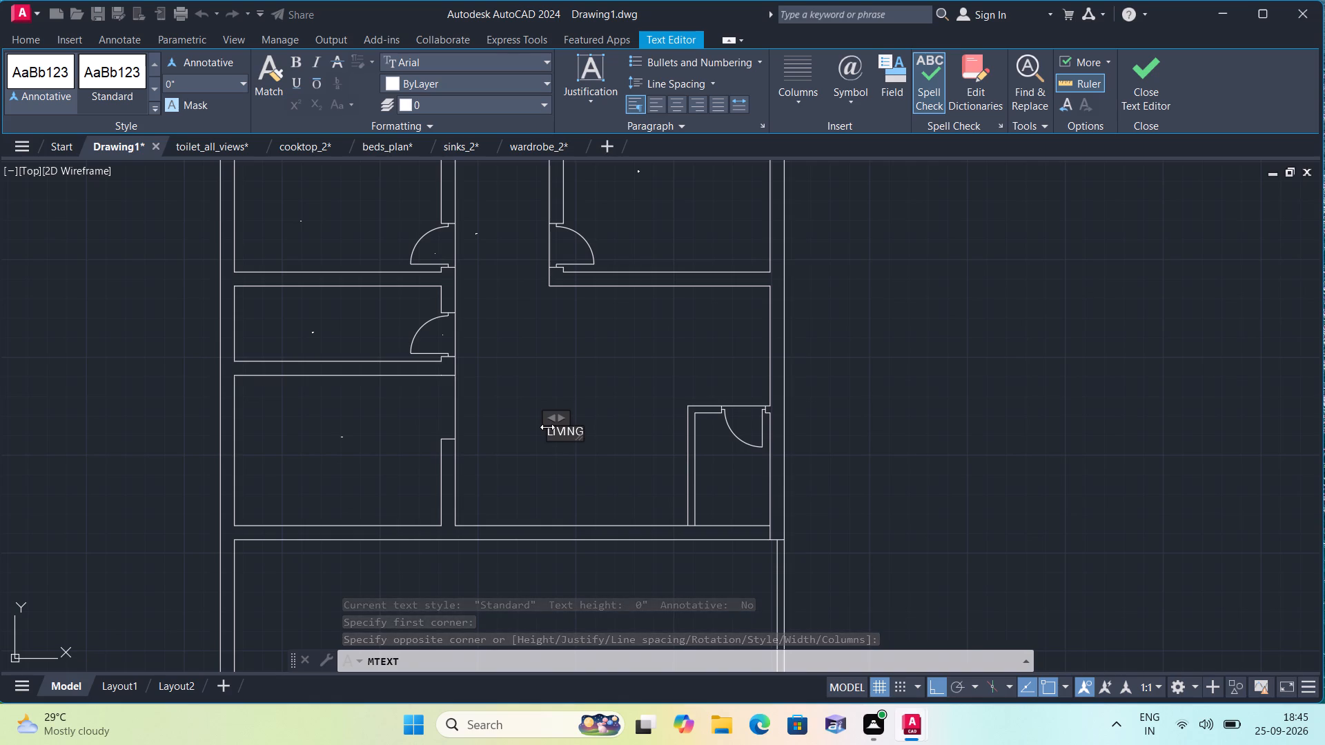
key(Return)
text(ROOM)
key(Return)
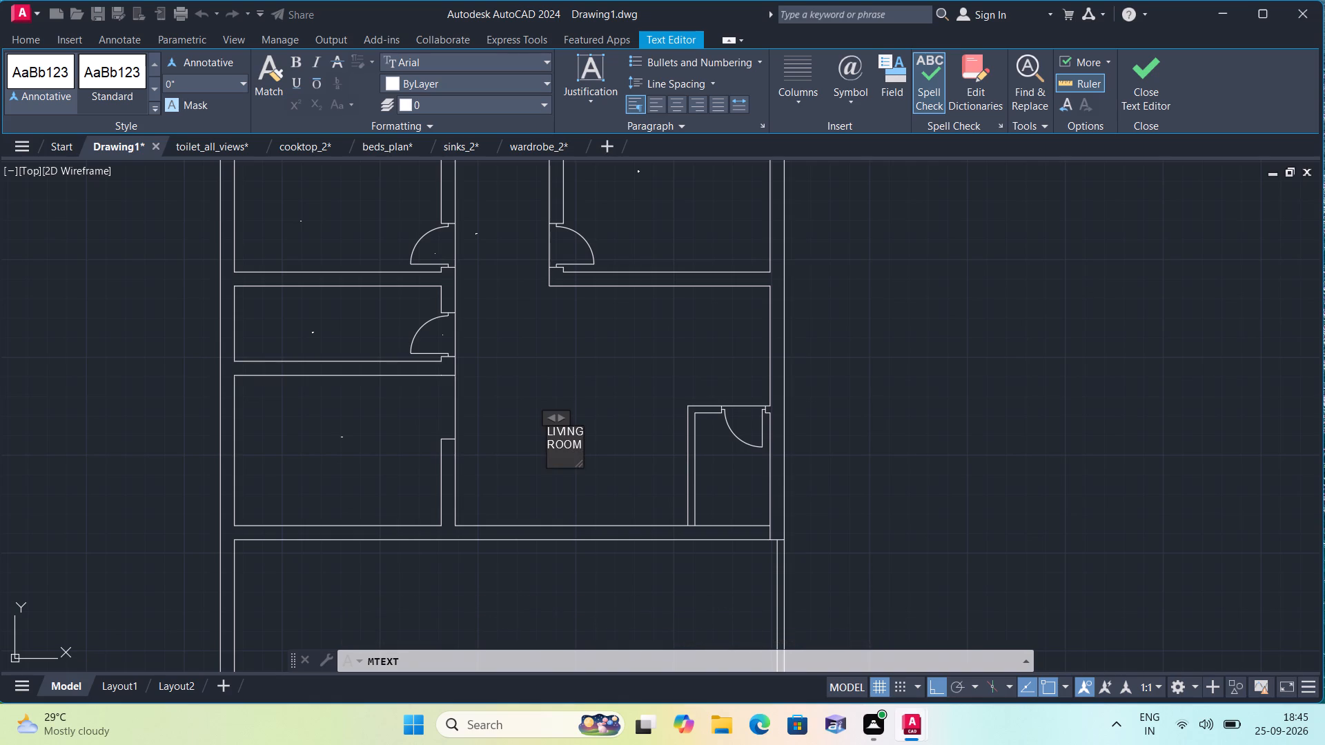
text(12'3)
text("X)
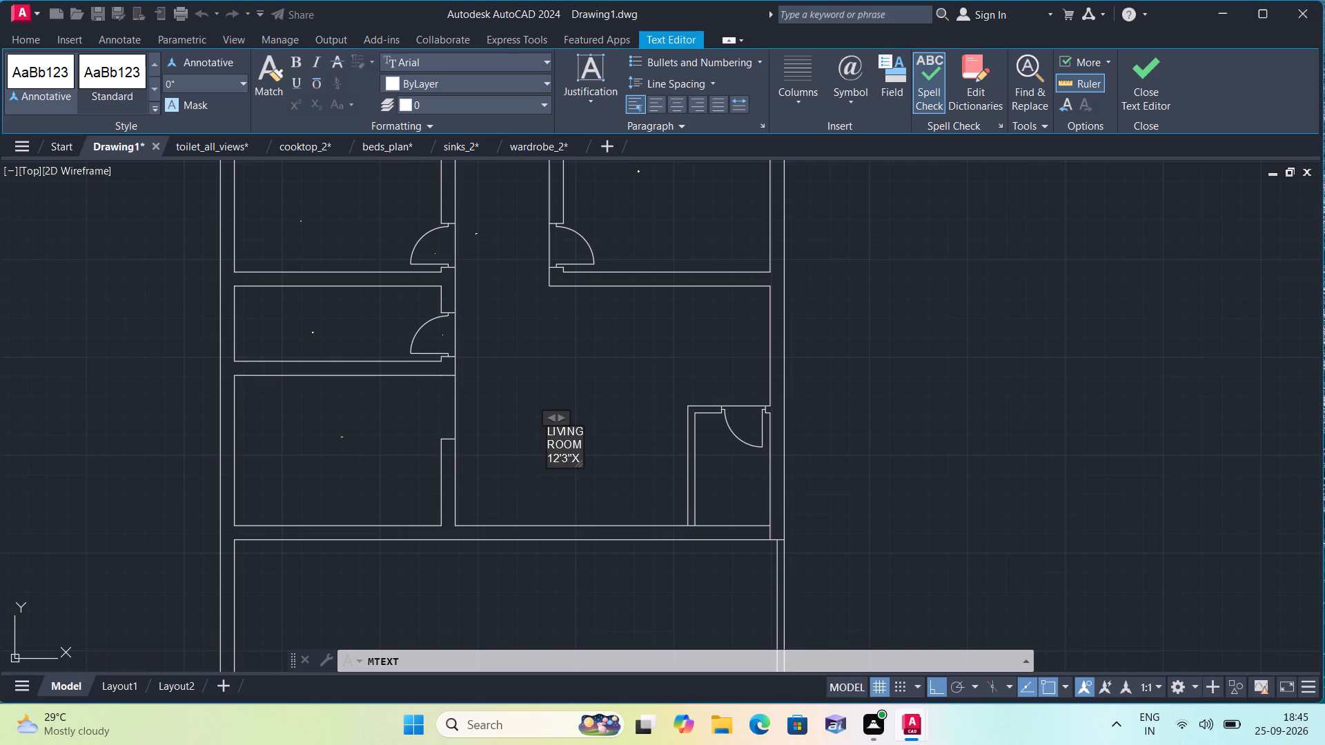
Complete the LIVING ROOM label's size line with 12'9" and finish the text.
text(12'9")
click(567, 501)
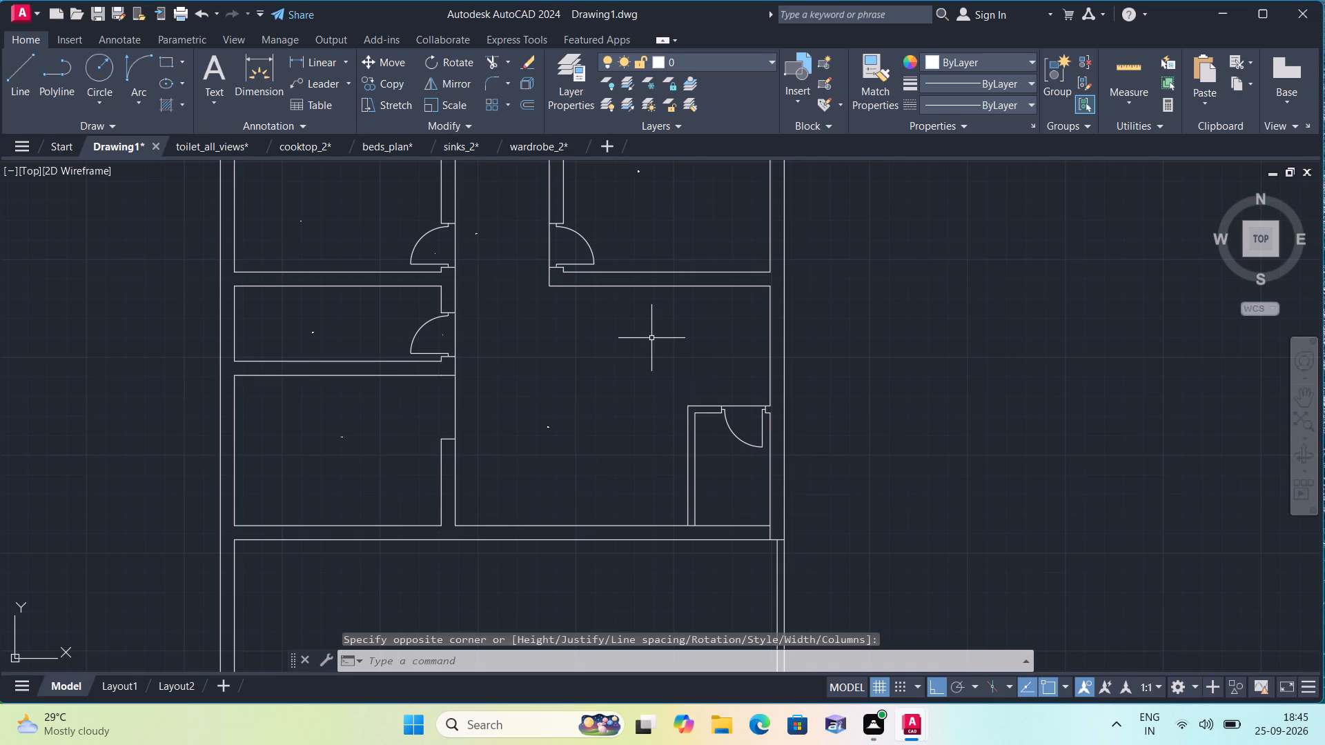
Add the multiline text label "FOYER / 4'6"X6'3"" in the hall's eastern part, above the small corner room.
key(space)
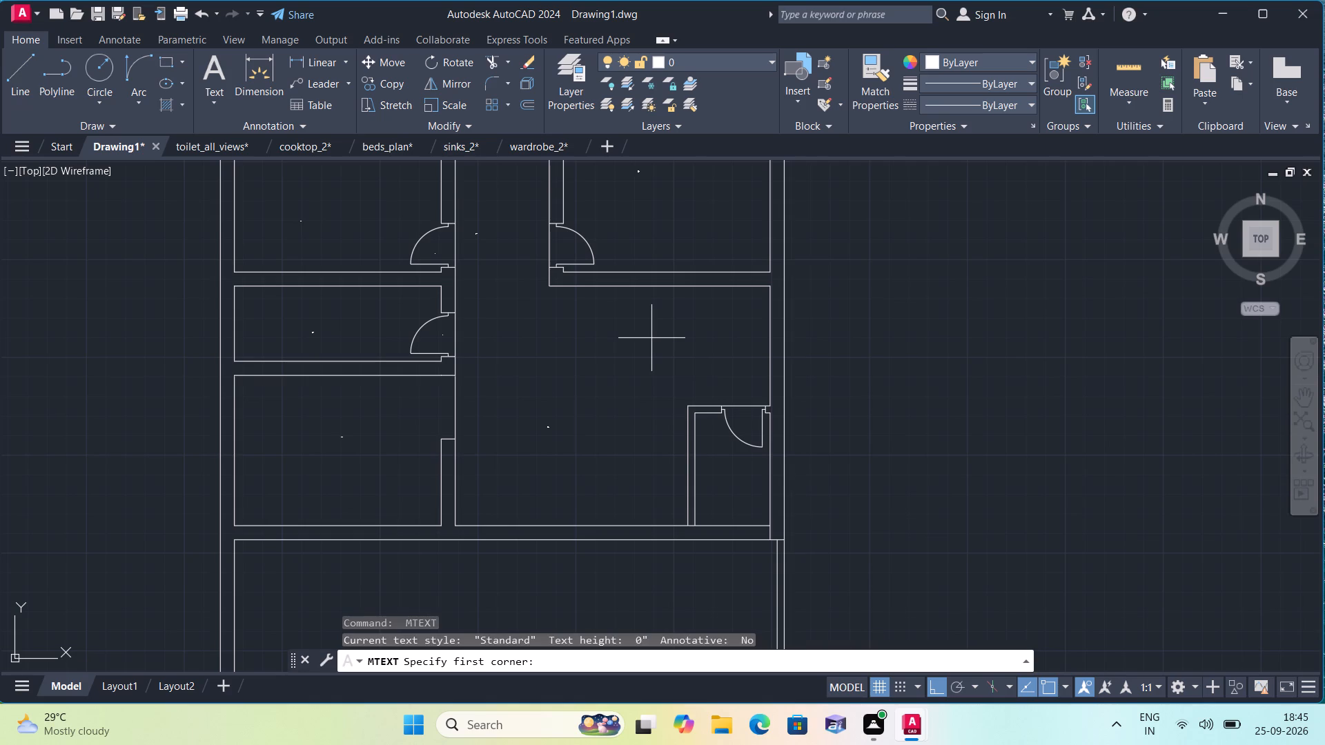
triple_click(672, 341)
click(672, 341)
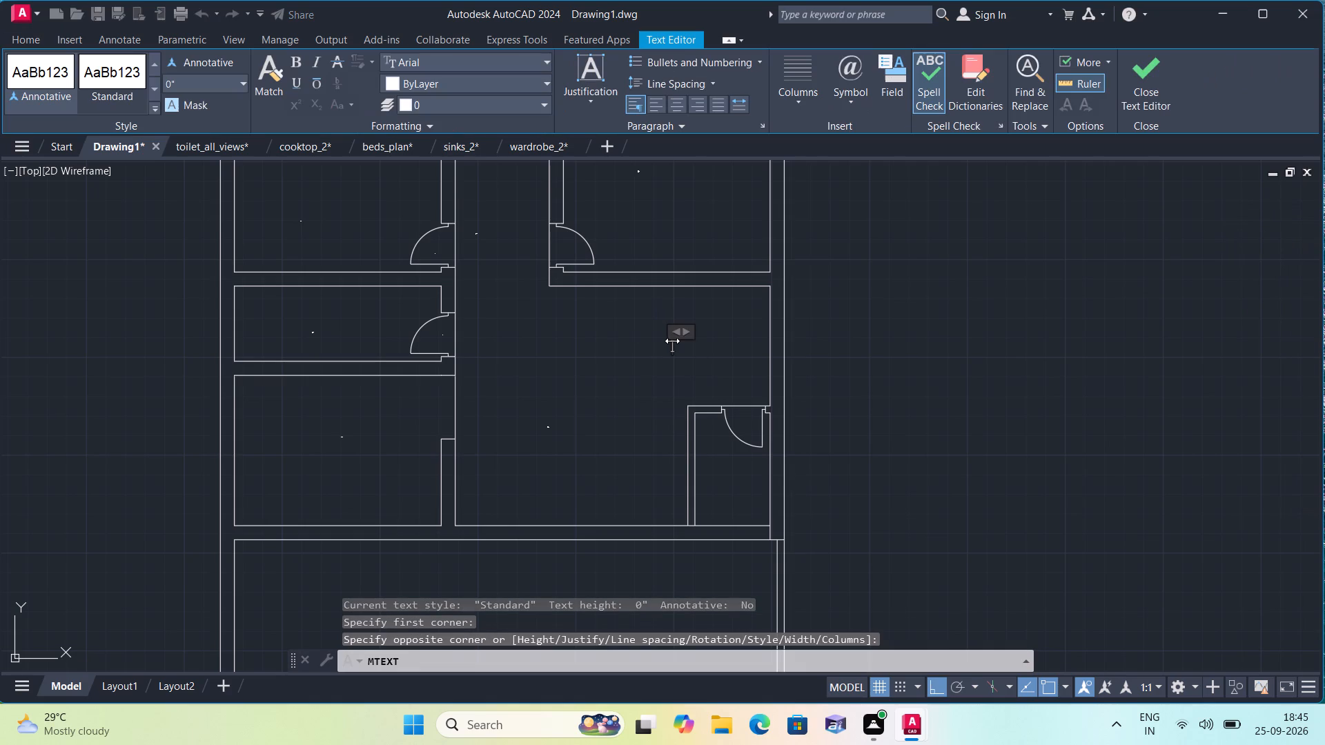
text(FOYER)
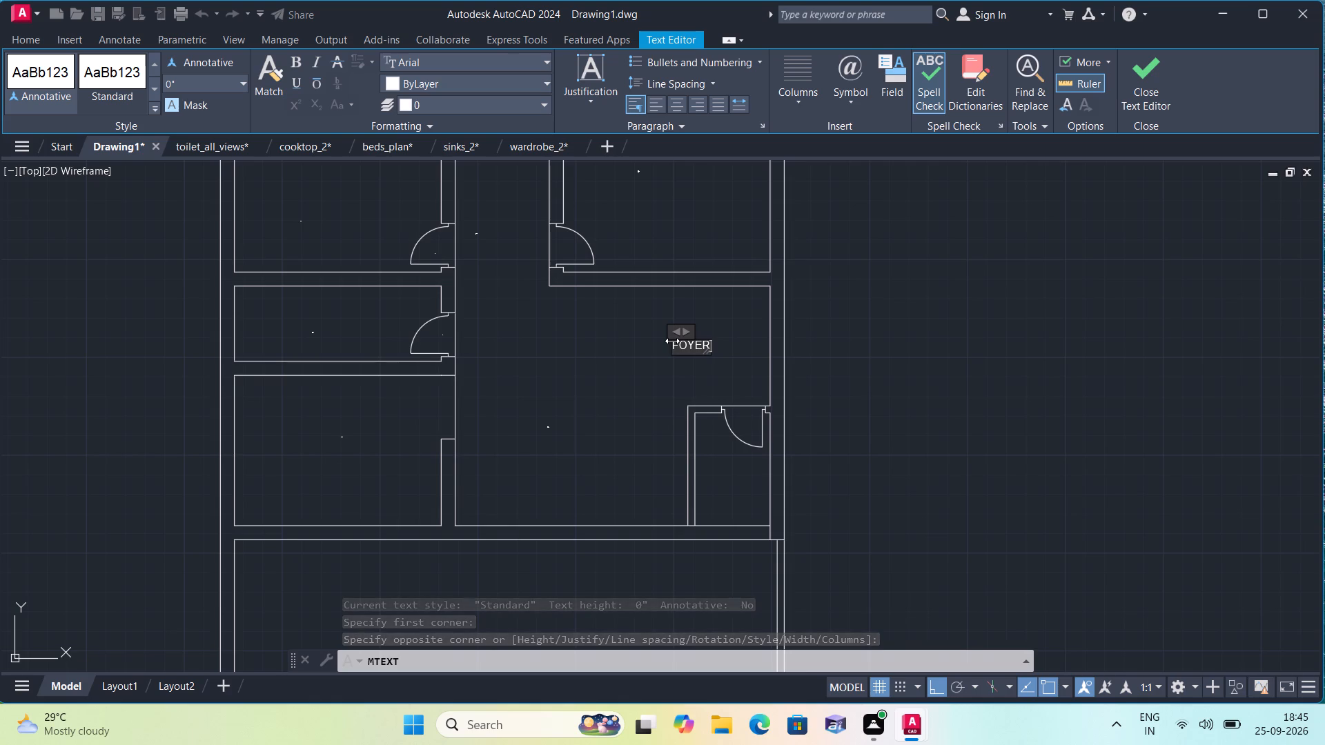
key(Return)
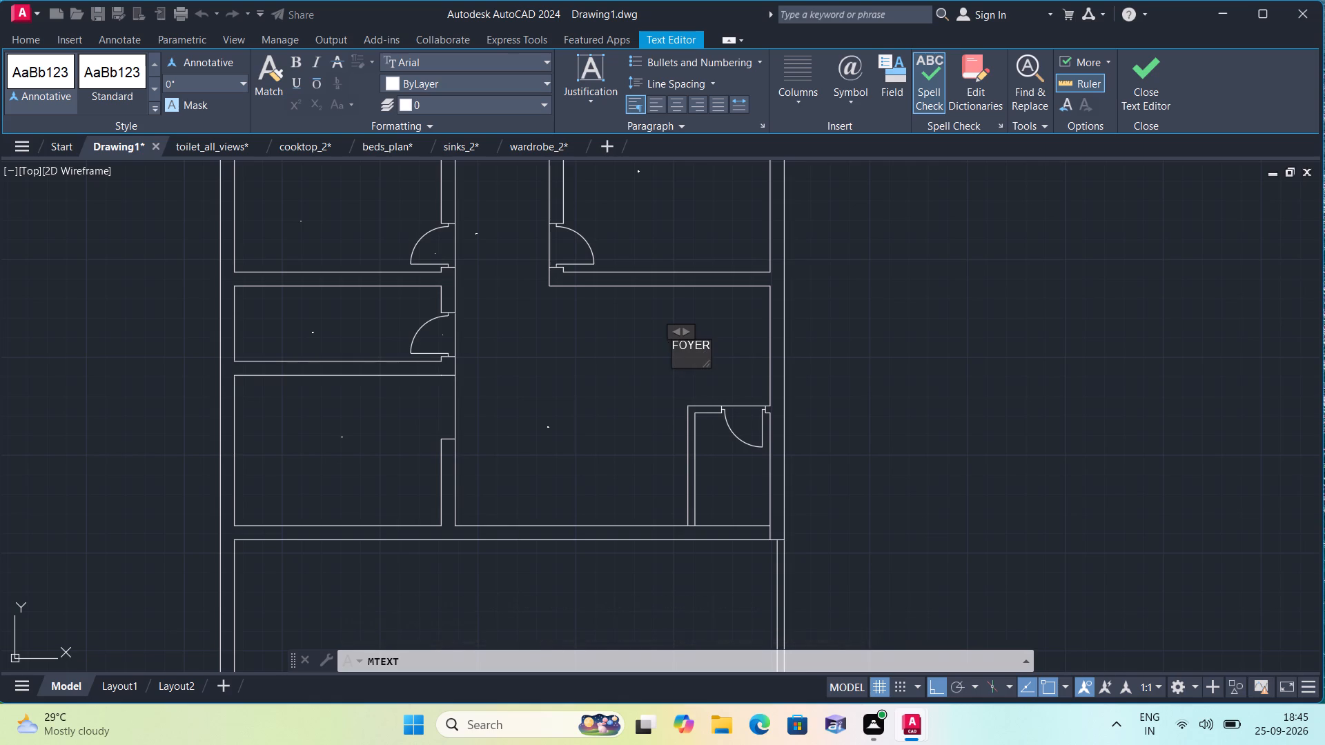
text(4')
key(6)
key(shift+quotedbl)
key(x)
text(6'3")
click(665, 394)
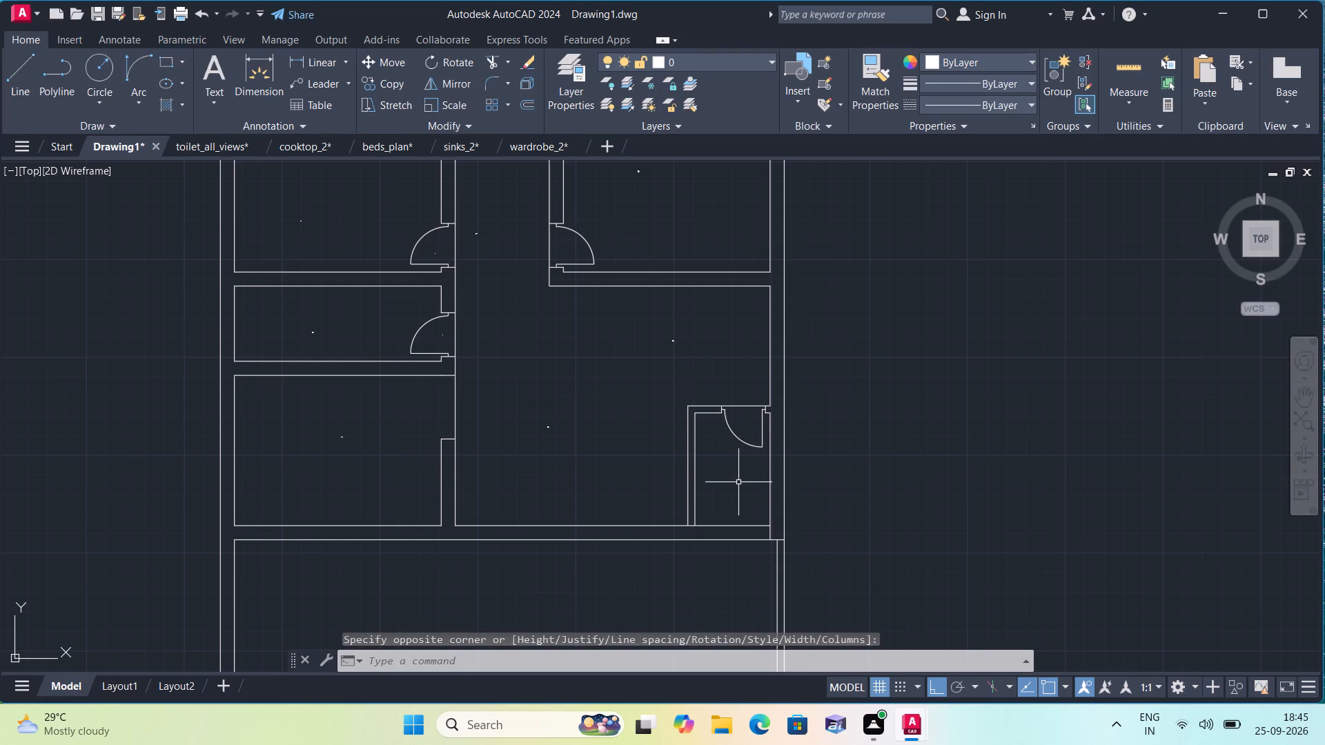
Add the multiline text label "PUJA / 4'X6'" in the small room at the hall's lower-right corner.
key(space)
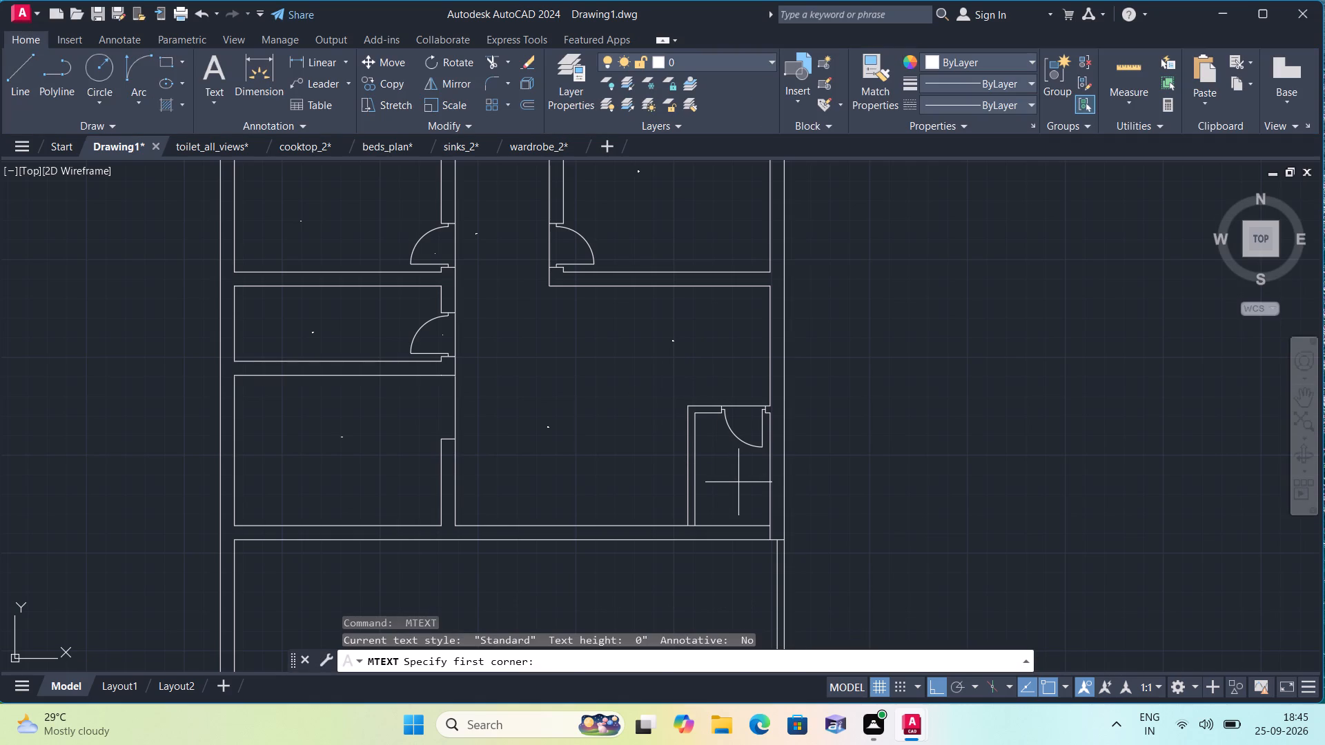
triple_click(737, 482)
text(PUJA)
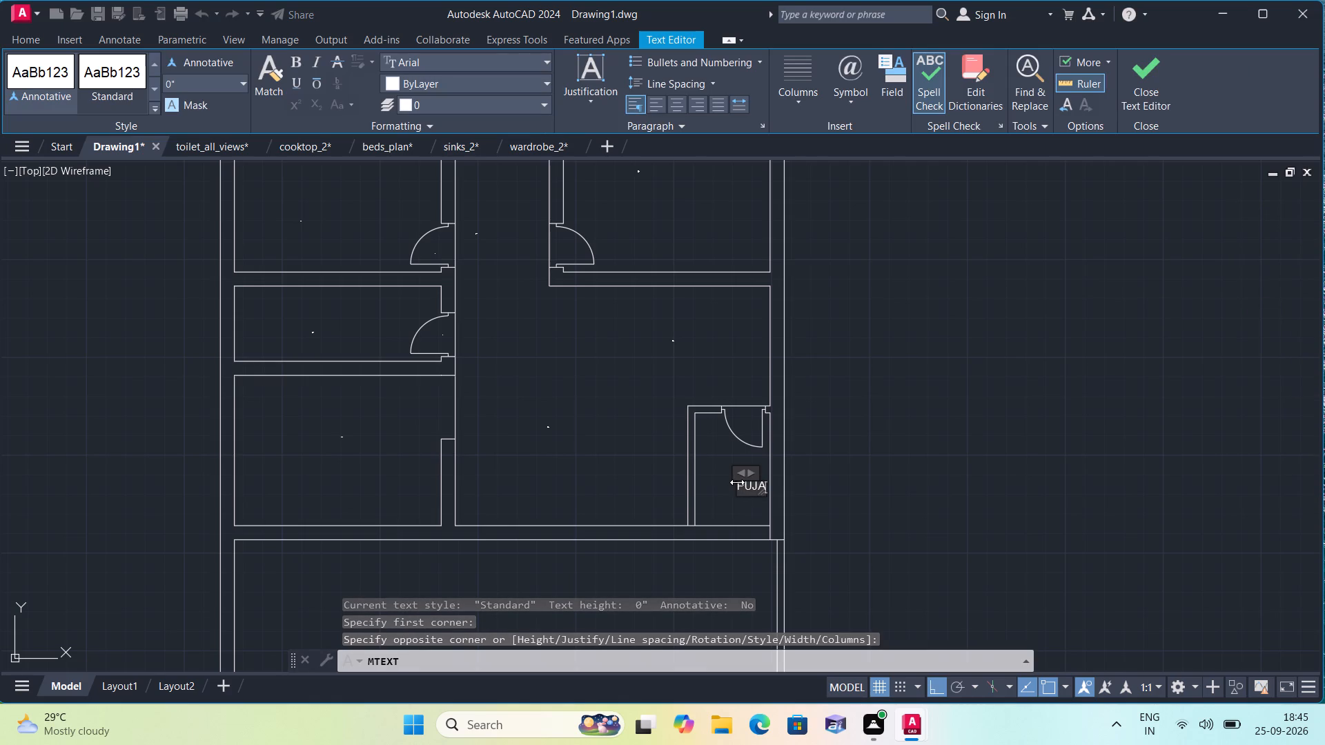
key(Return)
key(5)
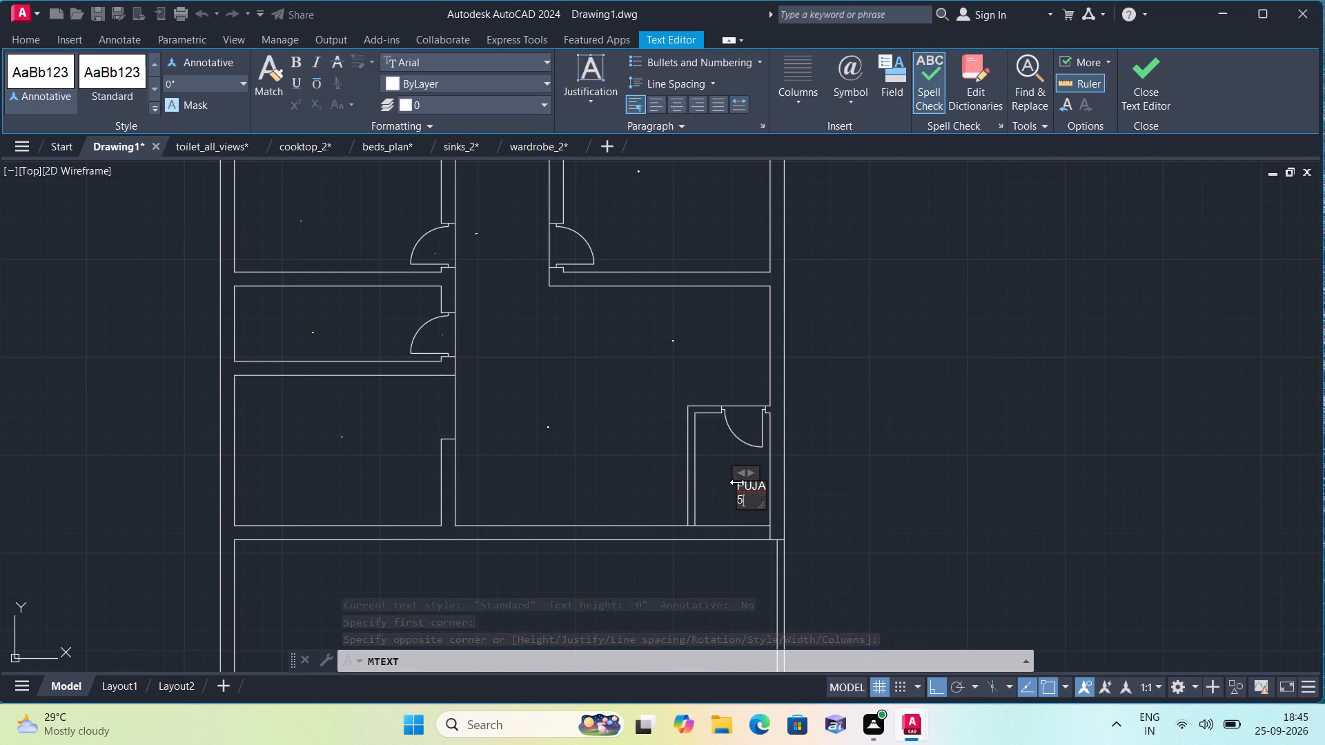
key(BackSpace)
key(4)
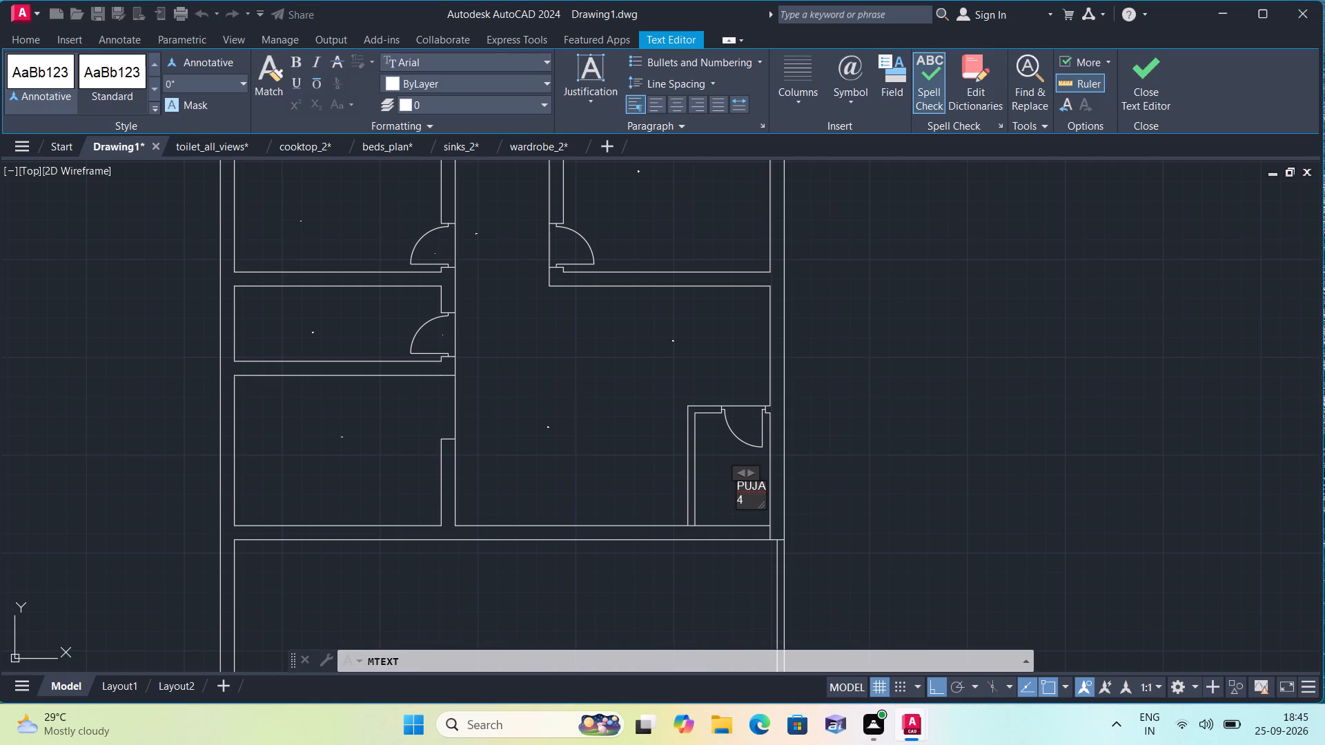
key(apostrophe)
key(x)
text(6')
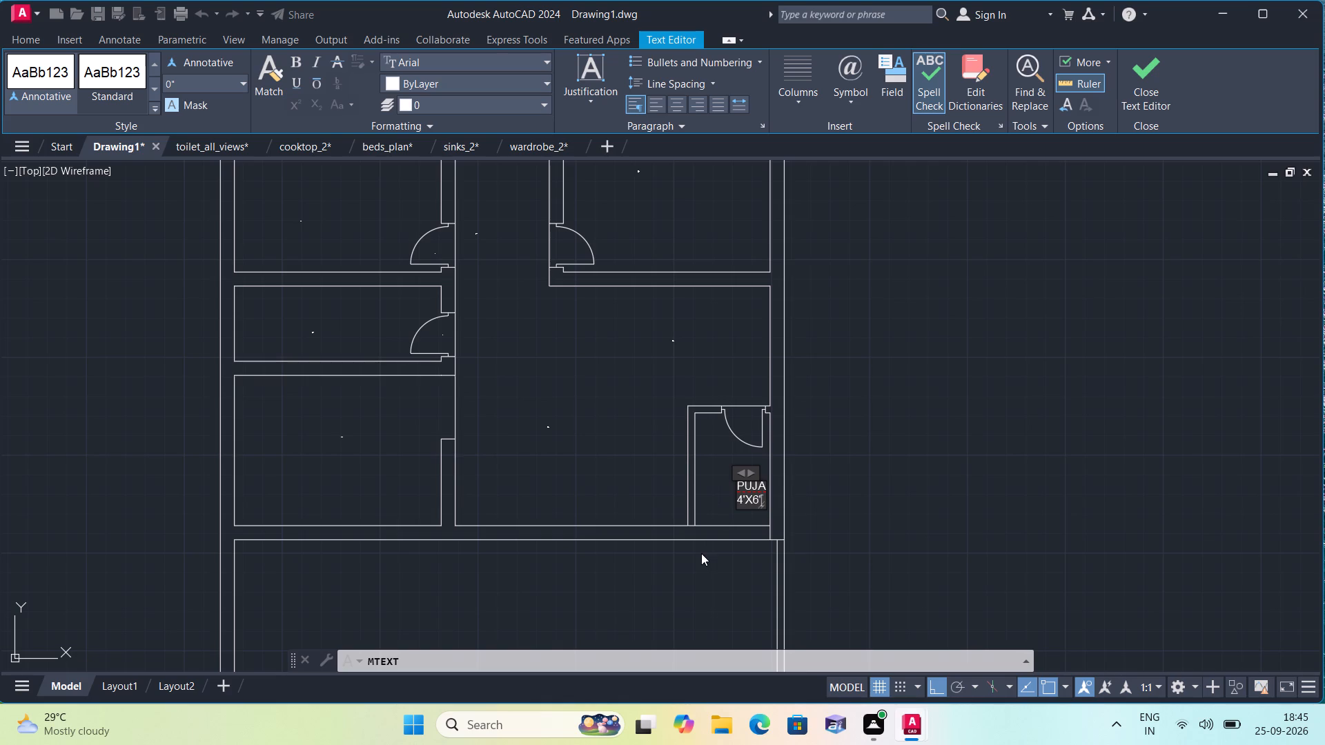
click(701, 553)
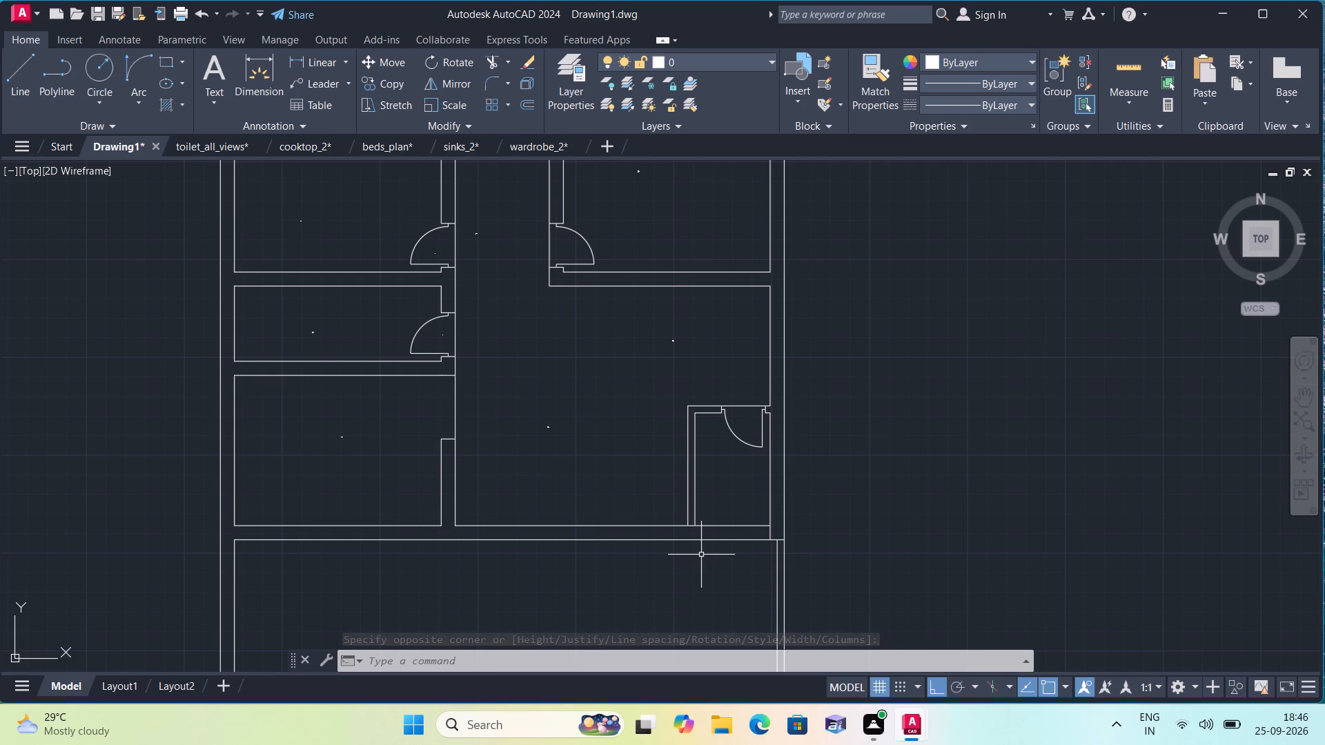
Add the multiline text label "VERANDAH / 17'6"X7'6"" in the wide room along the plan's bottom edge.
scroll(709, 514, down, 2)
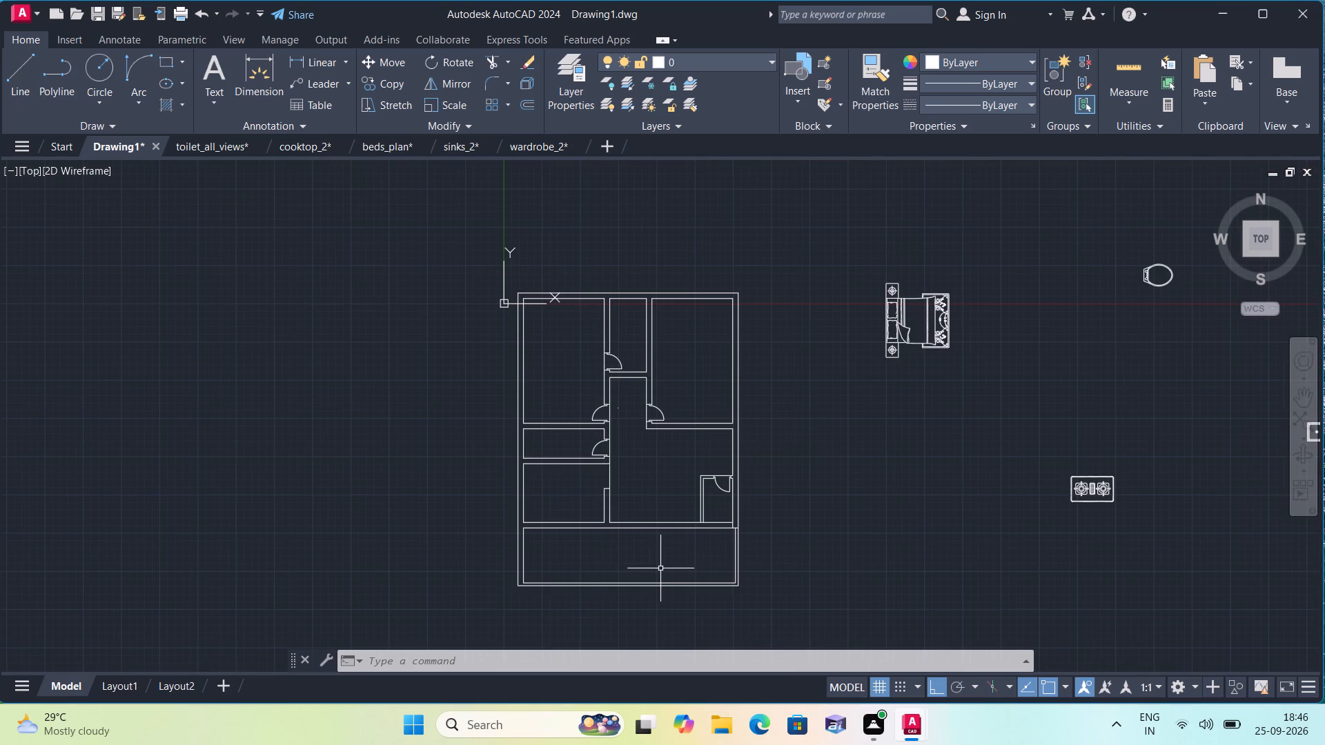
middle_drag(660, 568, 705, 475)
scroll(699, 476, up, 2)
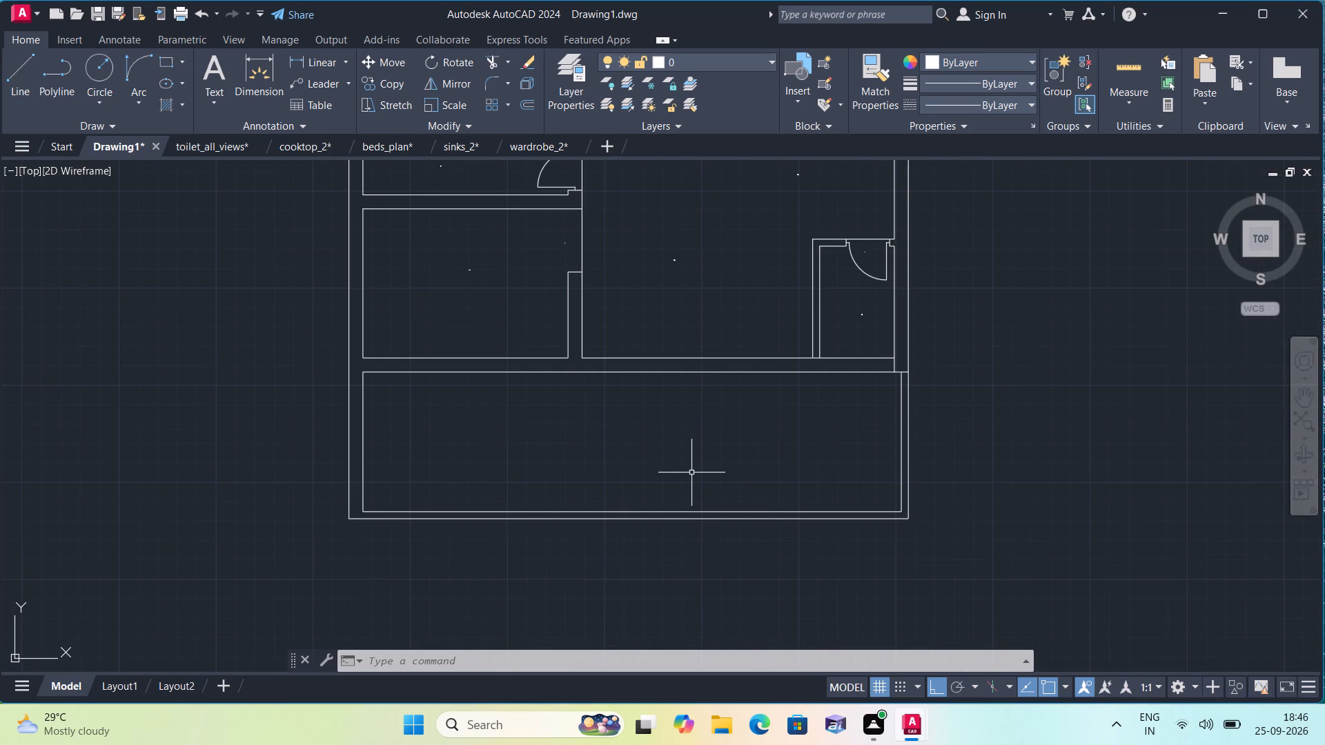
key(space)
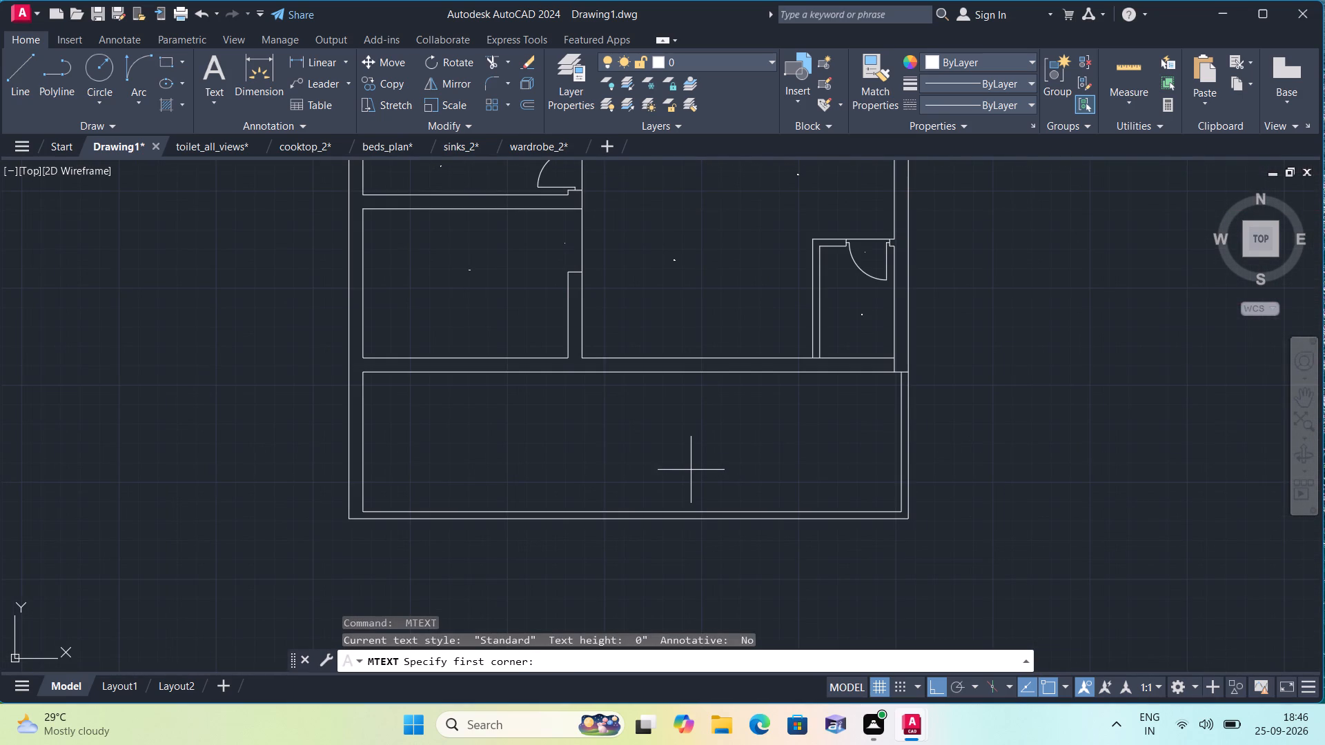
triple_click(687, 456)
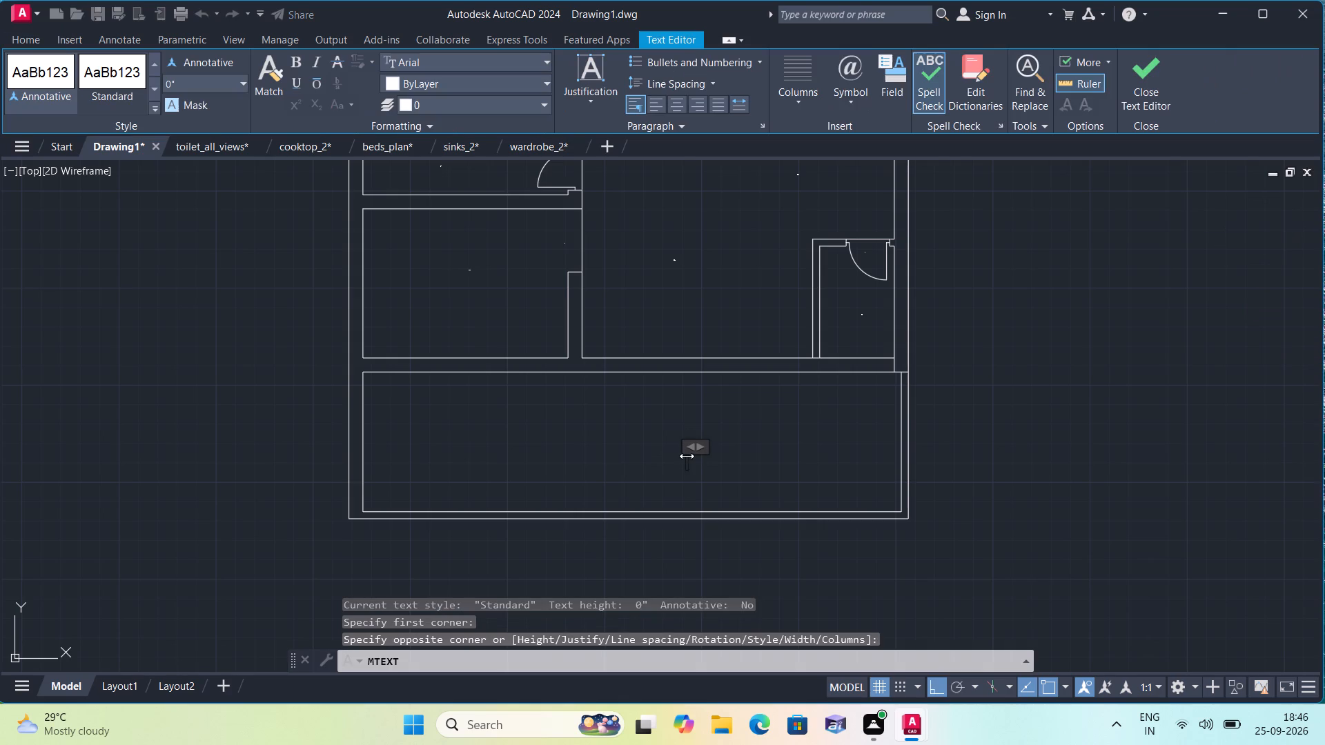
text(VERA)
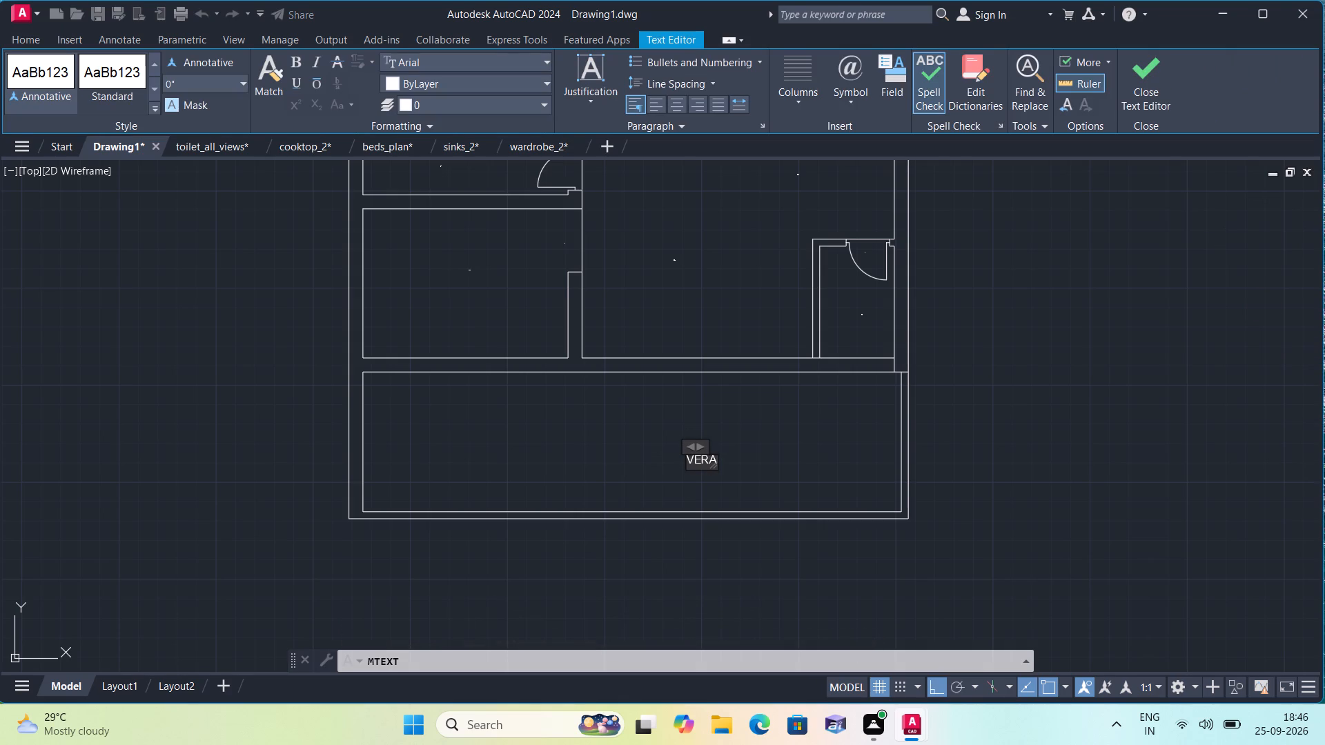
text(NDAH)
key(Return)
text(17')
key(6)
text("X)
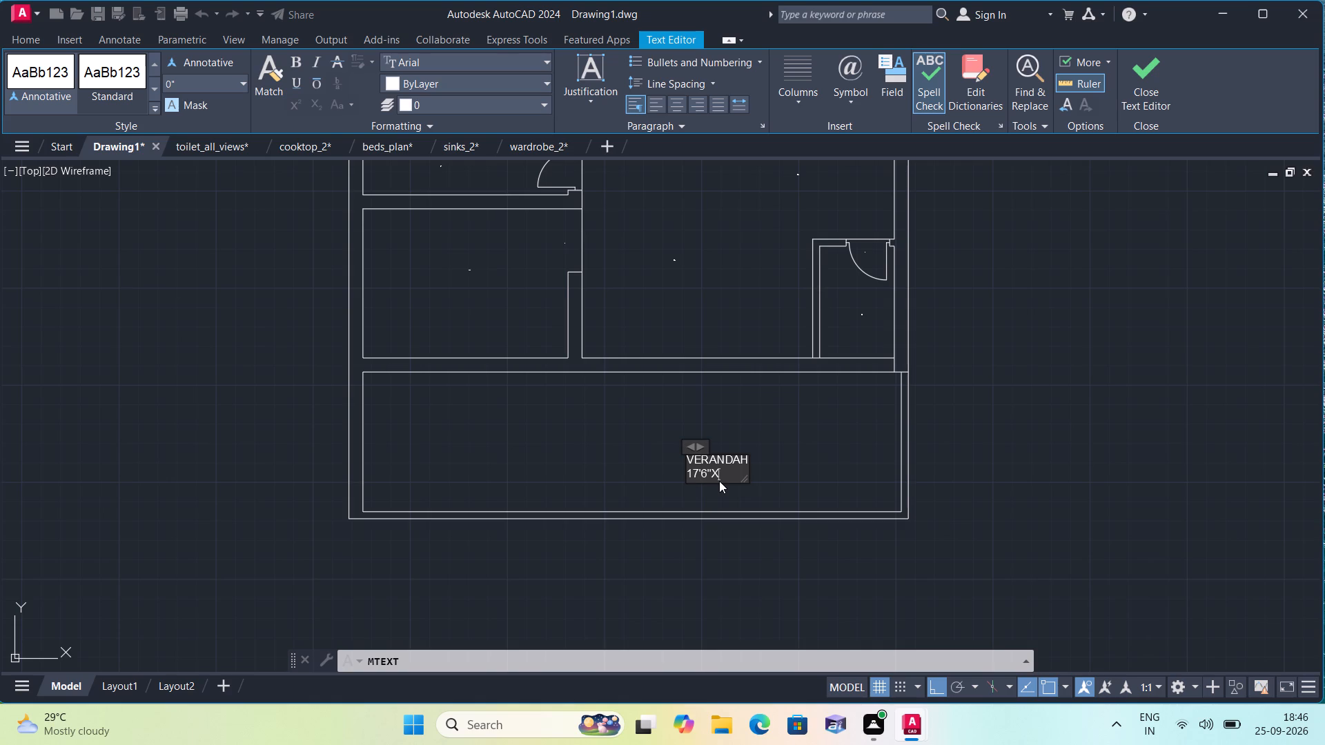
text(7'6")
click(646, 481)
Add the multiline text title "GROUND FLOOR PLAN" below the verandah, near the plan's lower-left corner.
scroll(646, 481, down, 1)
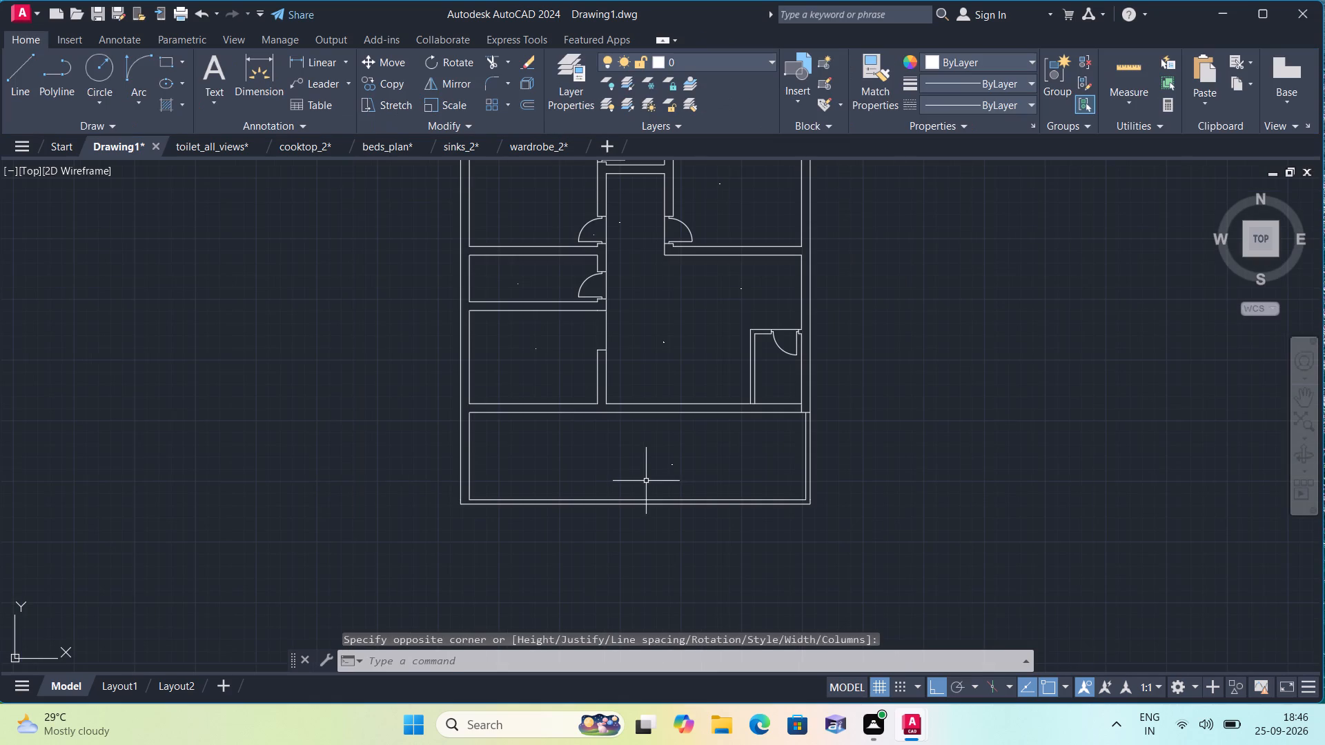
middle_drag(646, 481, 707, 416)
scroll(713, 406, up, 2)
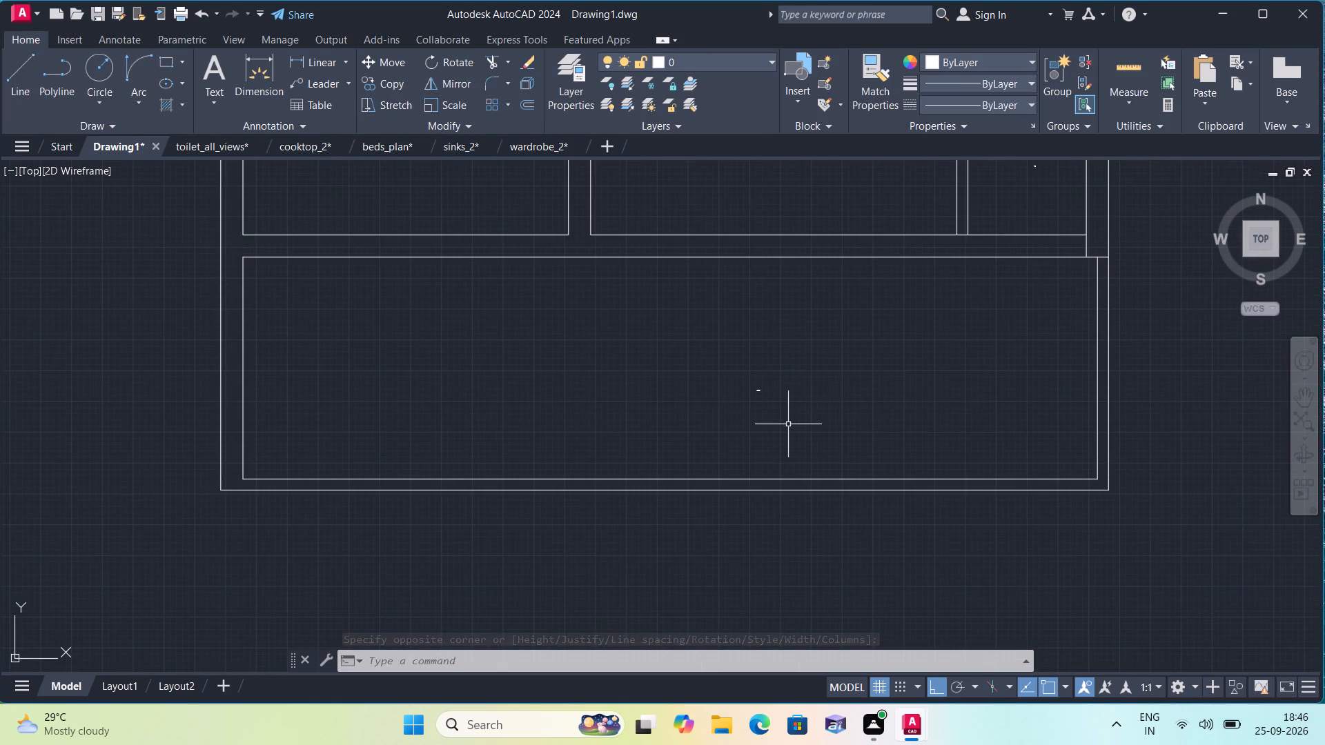
scroll(667, 513, down, 1)
middle_drag(604, 544, 695, 437)
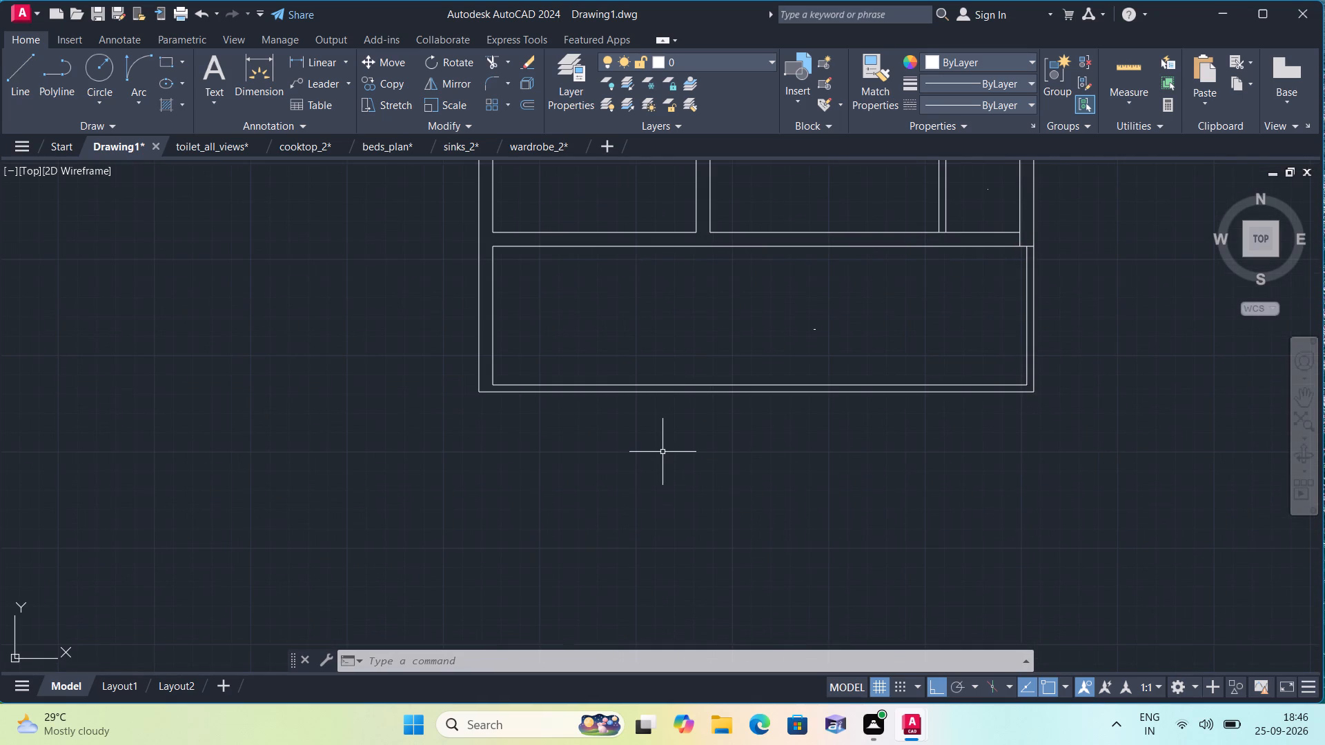
key(space)
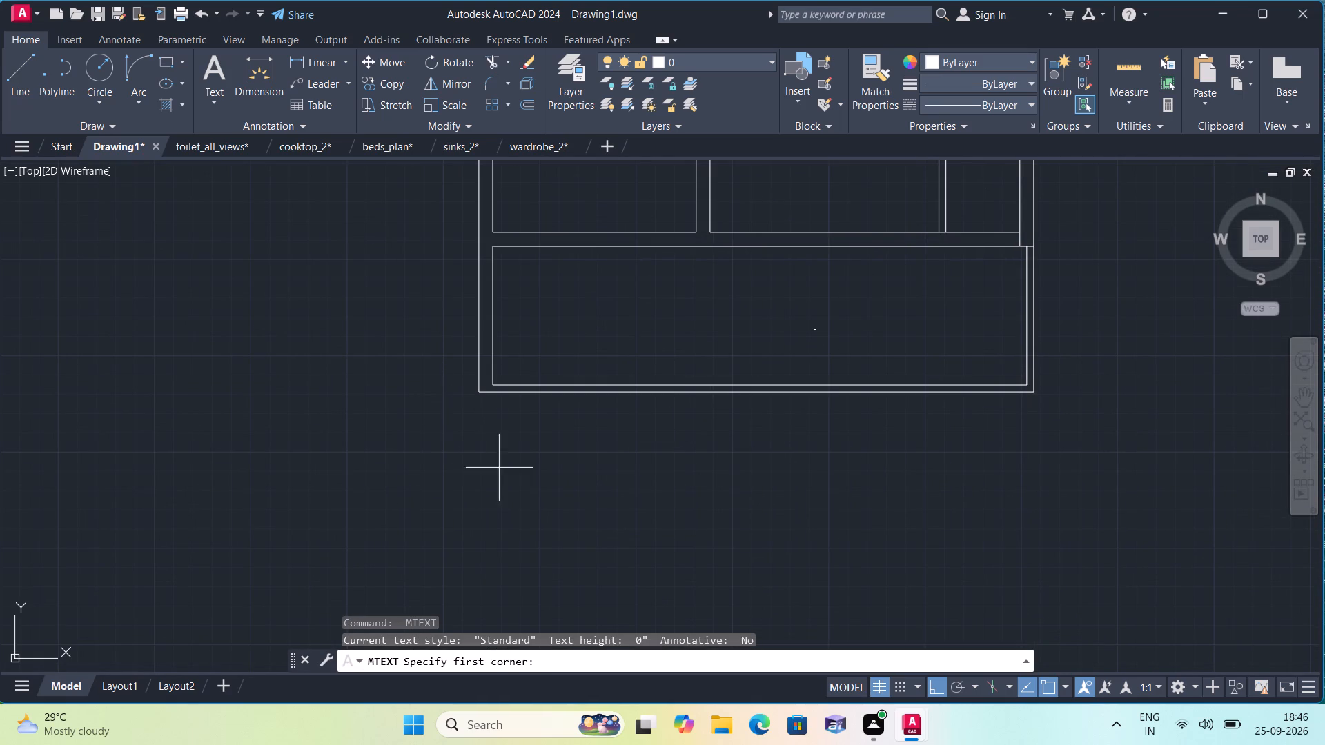
double_click(522, 477)
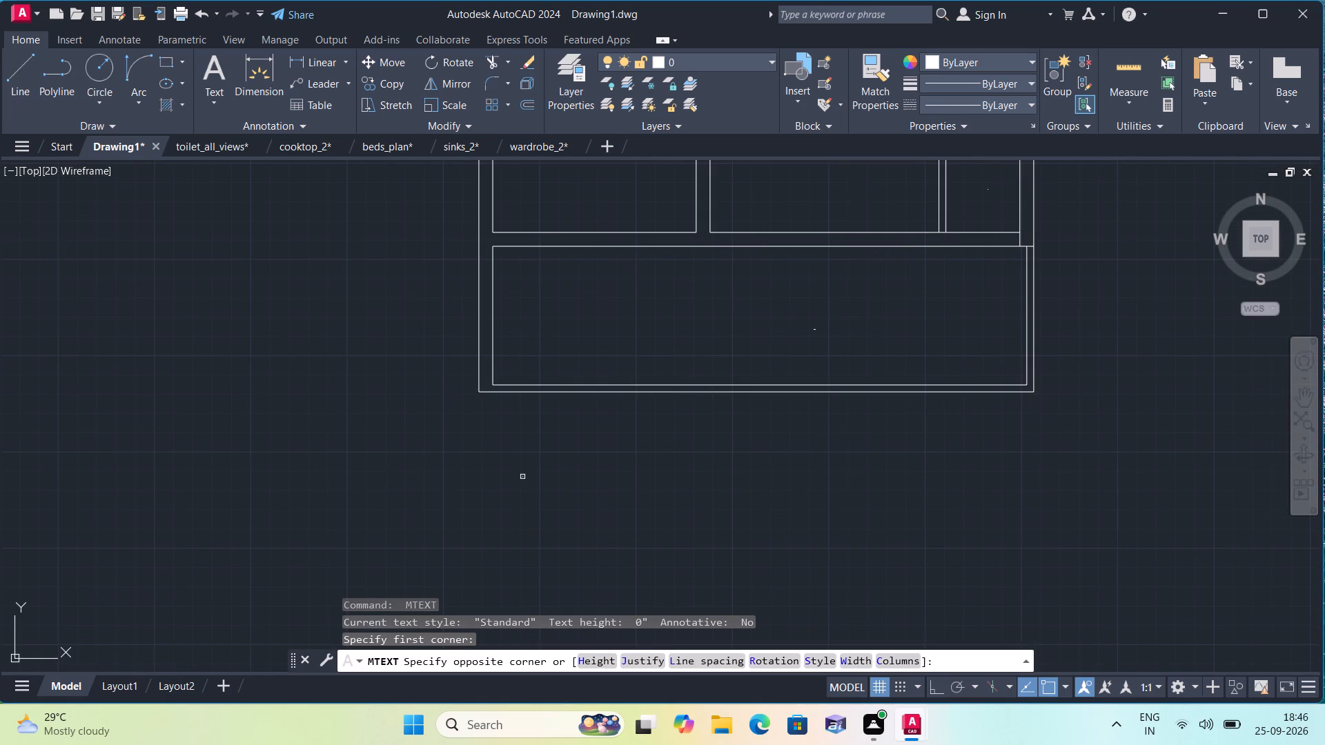
click(522, 477)
text(GR)
text(OUND)
key(space)
text(FLOOR)
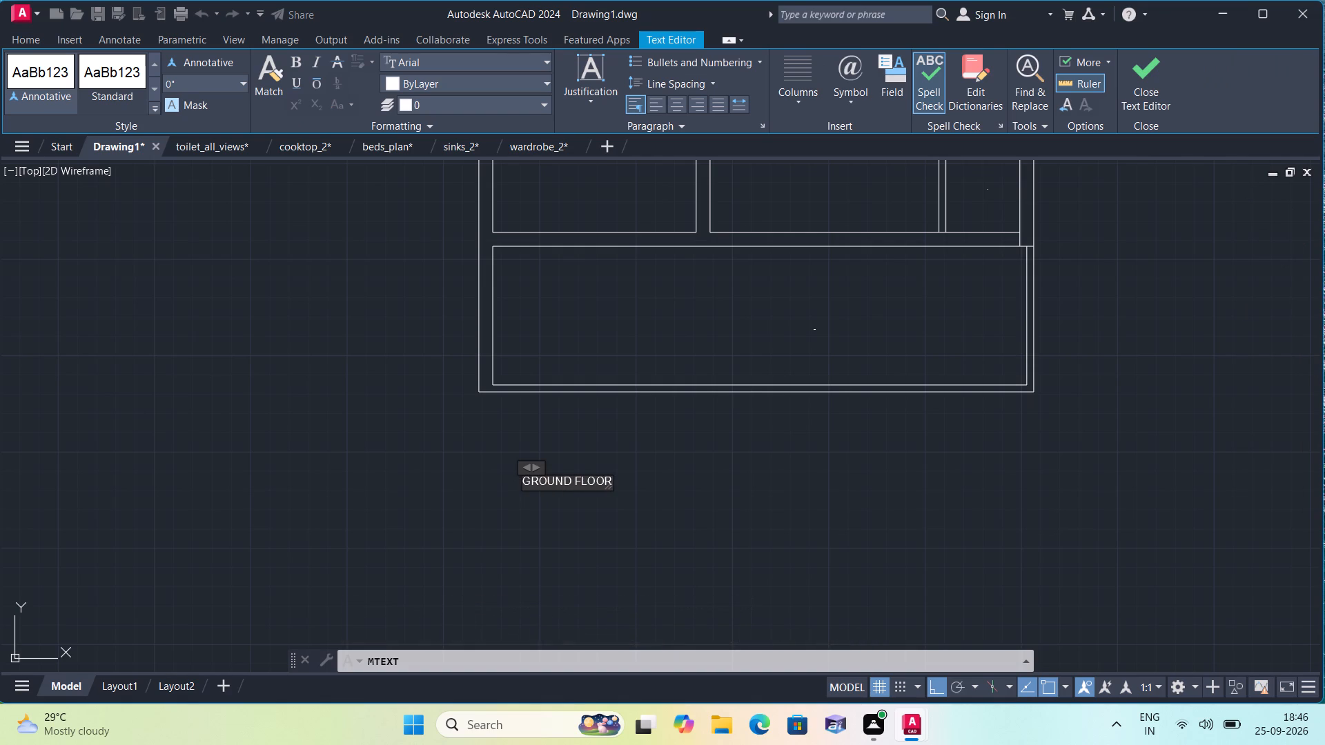
key(space)
text(PLAN)
key(Return)
click(561, 526)
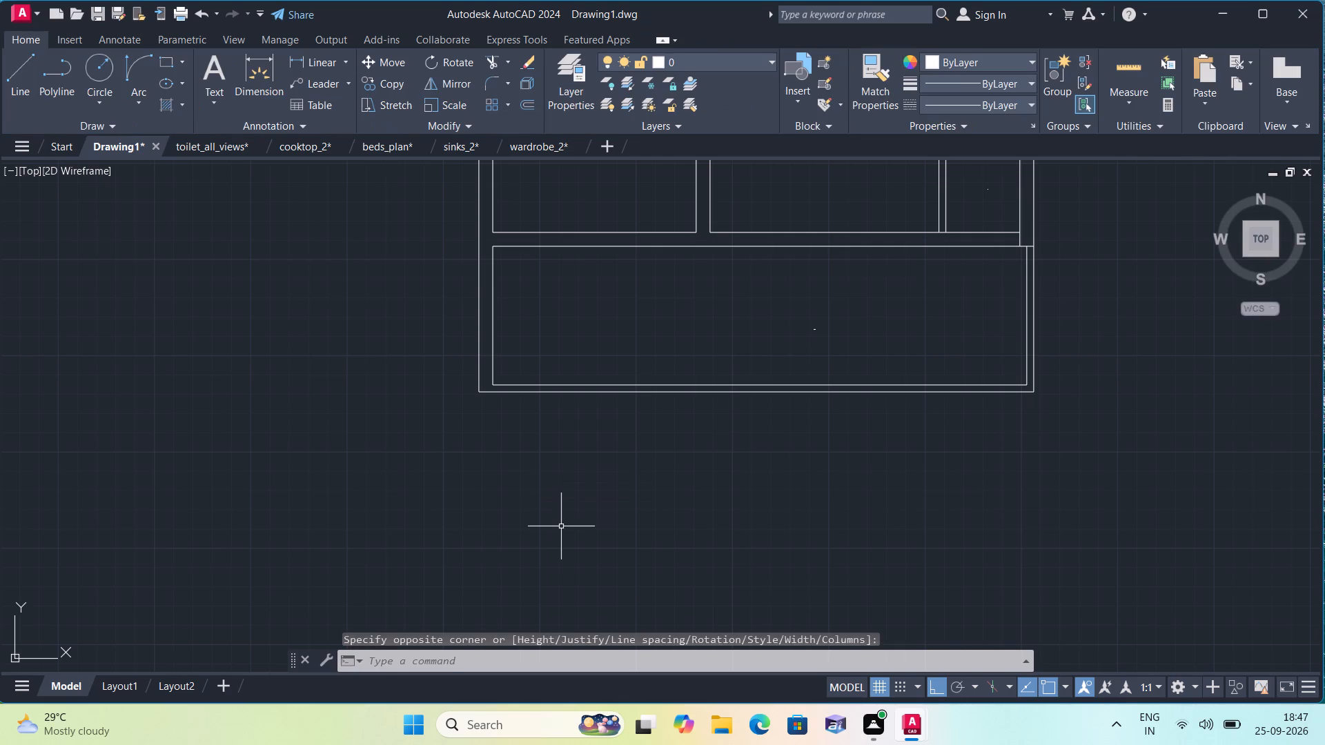
Add the multiline text "BUILDUP AREA=1600sqft" just below the GROUND FLOOR PLAN title.
key(space)
triple_click(588, 509)
click(588, 509)
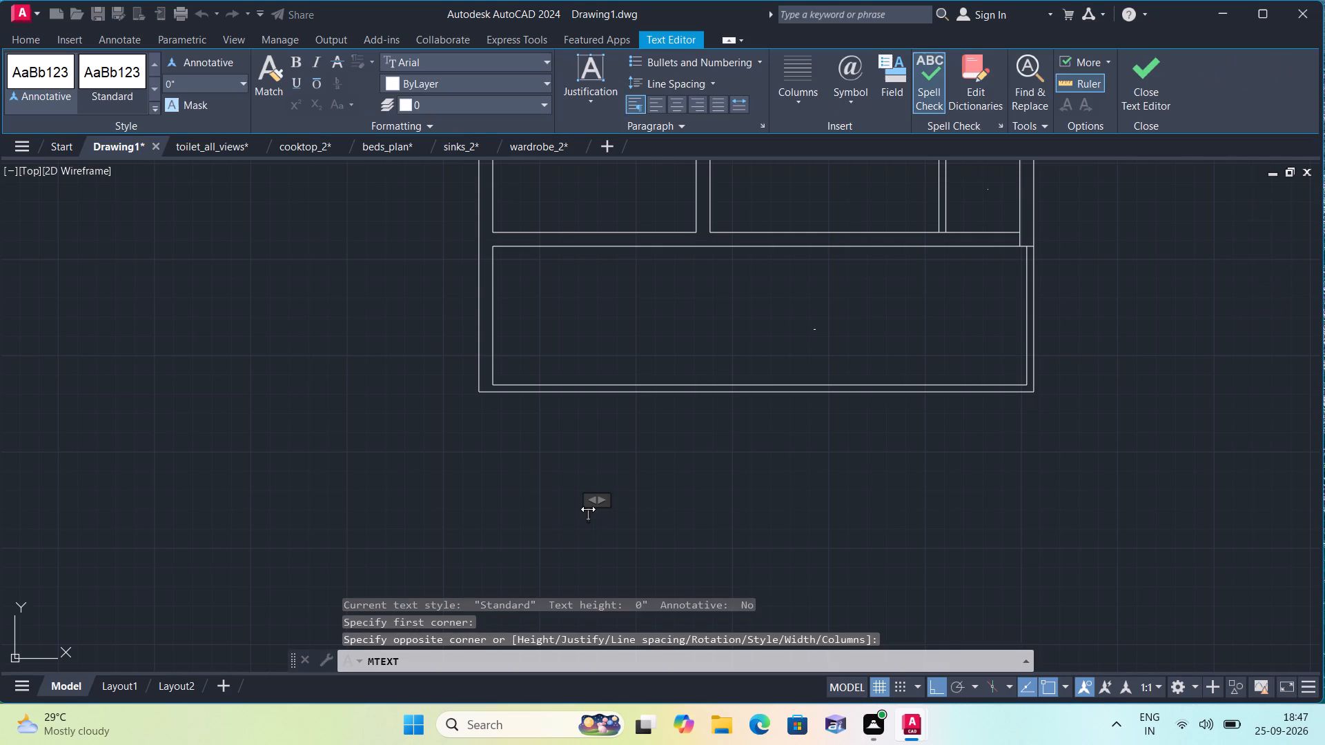
text(BUILDUP)
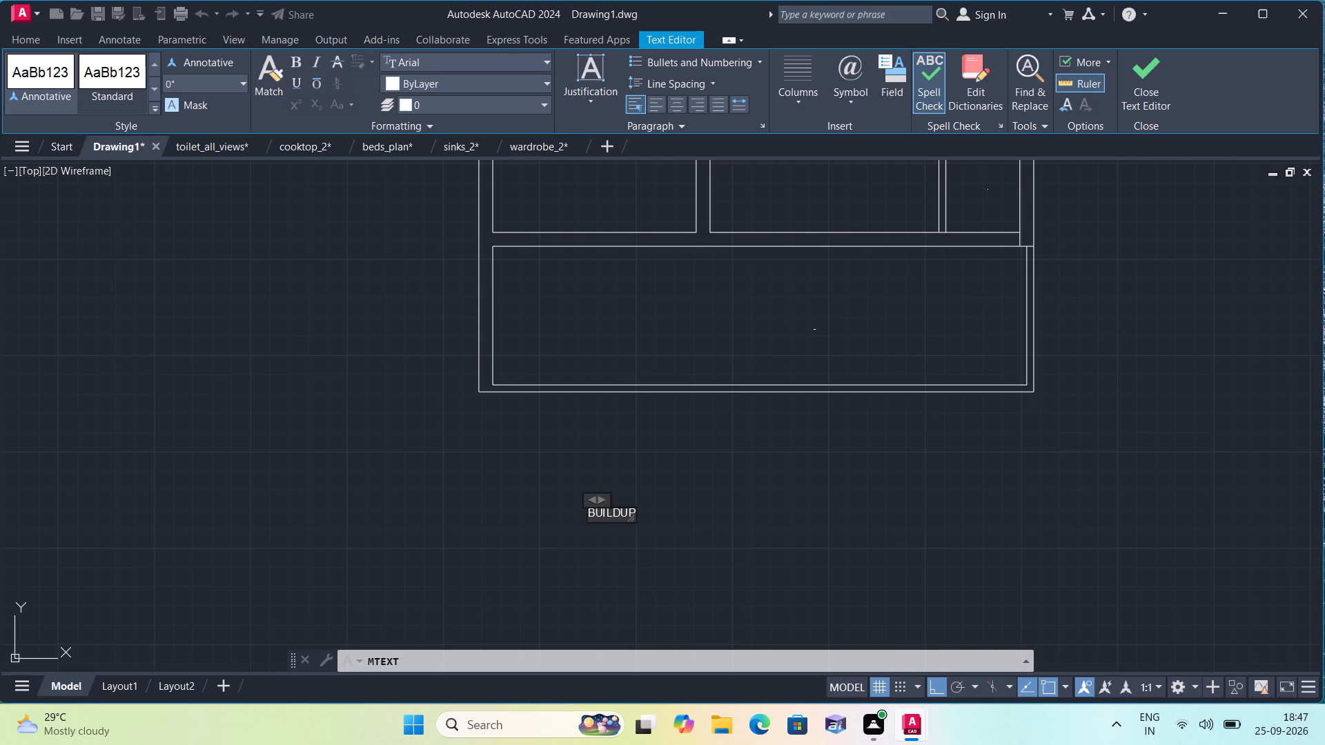
key(space)
text(AREA)
key(equal)
text(1600)
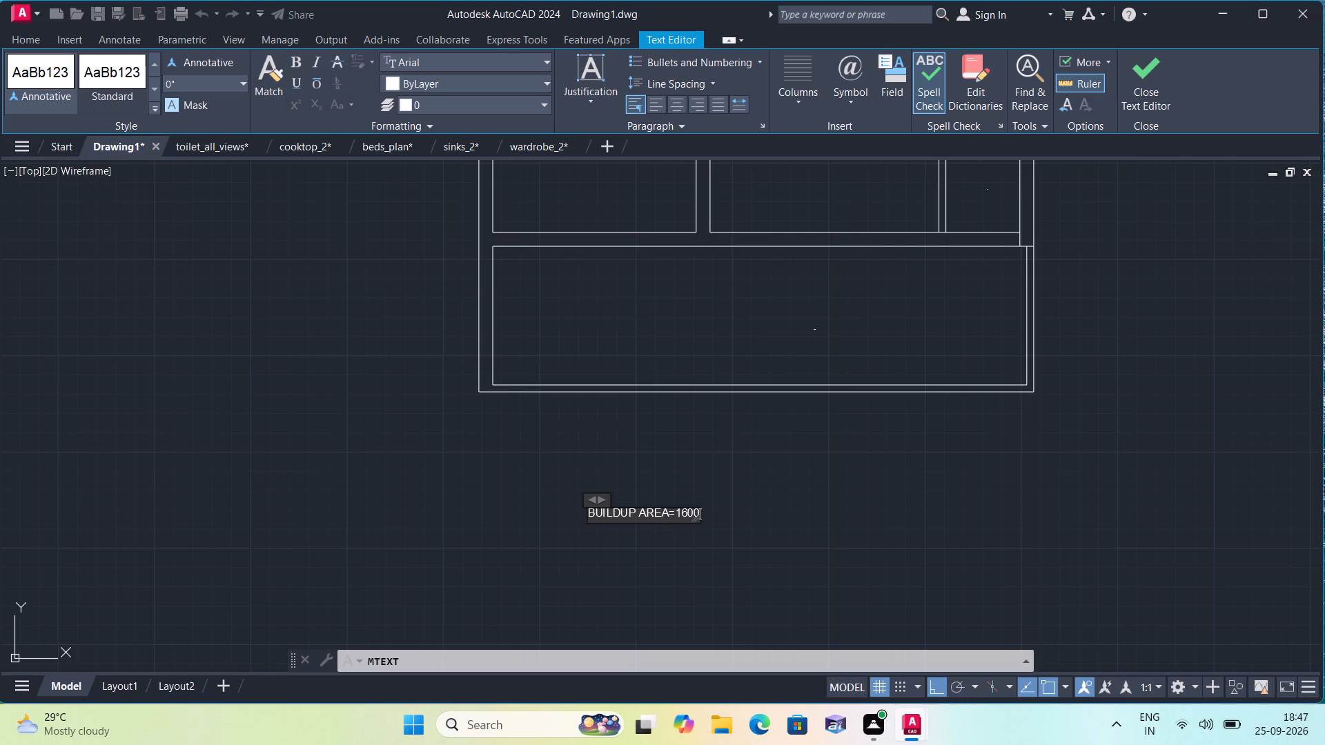
key(Tab)
key(BackSpace)
text(sqft)
click(624, 551)
Add a separate multiline text tag "MG" in the empty area below the plan, to the right of the title.
middle_drag(624, 551, 622, 550)
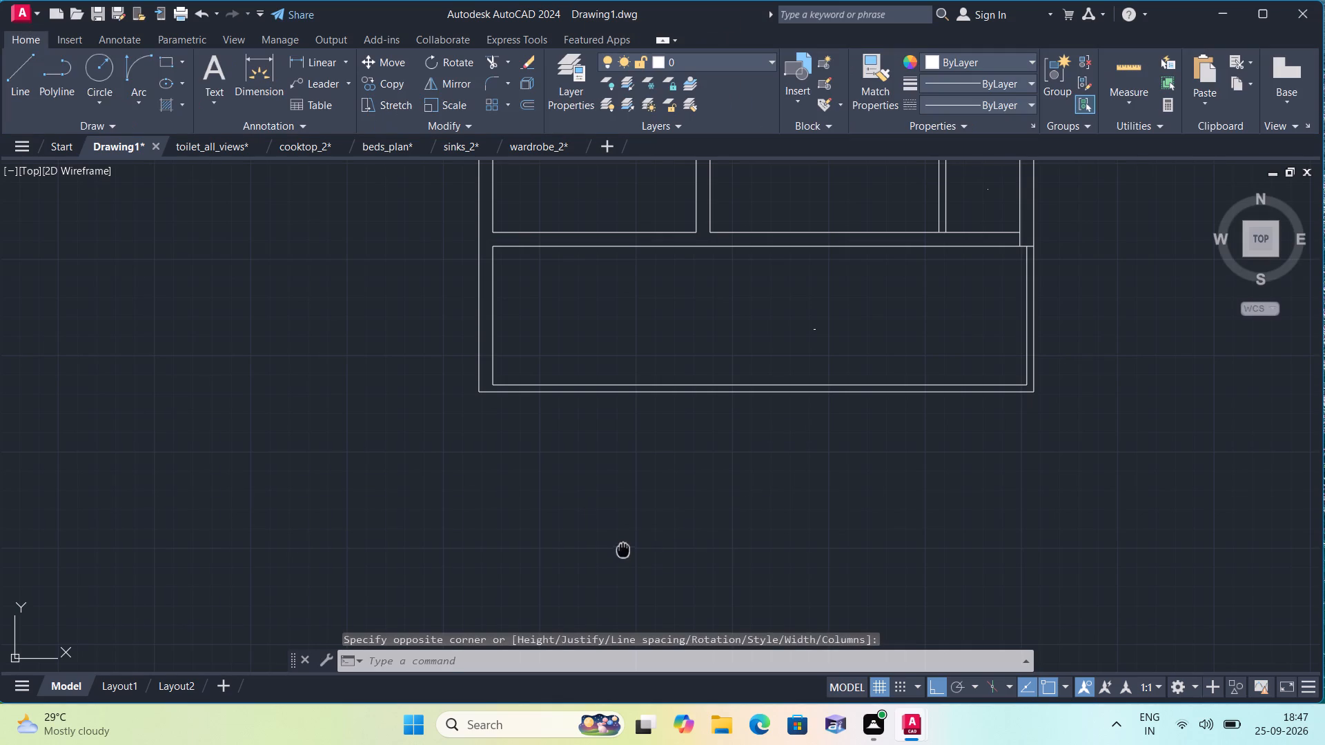
middle_drag(622, 550, 616, 443)
scroll(615, 538, down, 1)
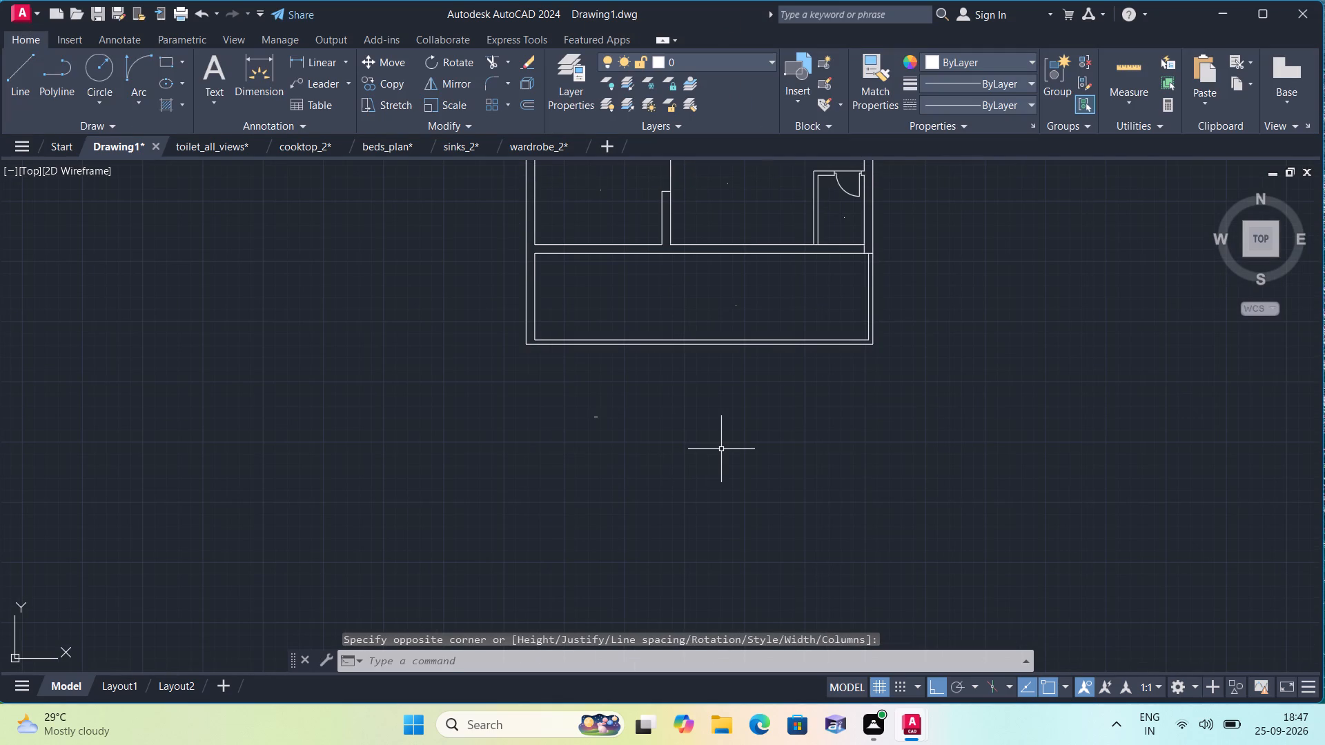
key(space)
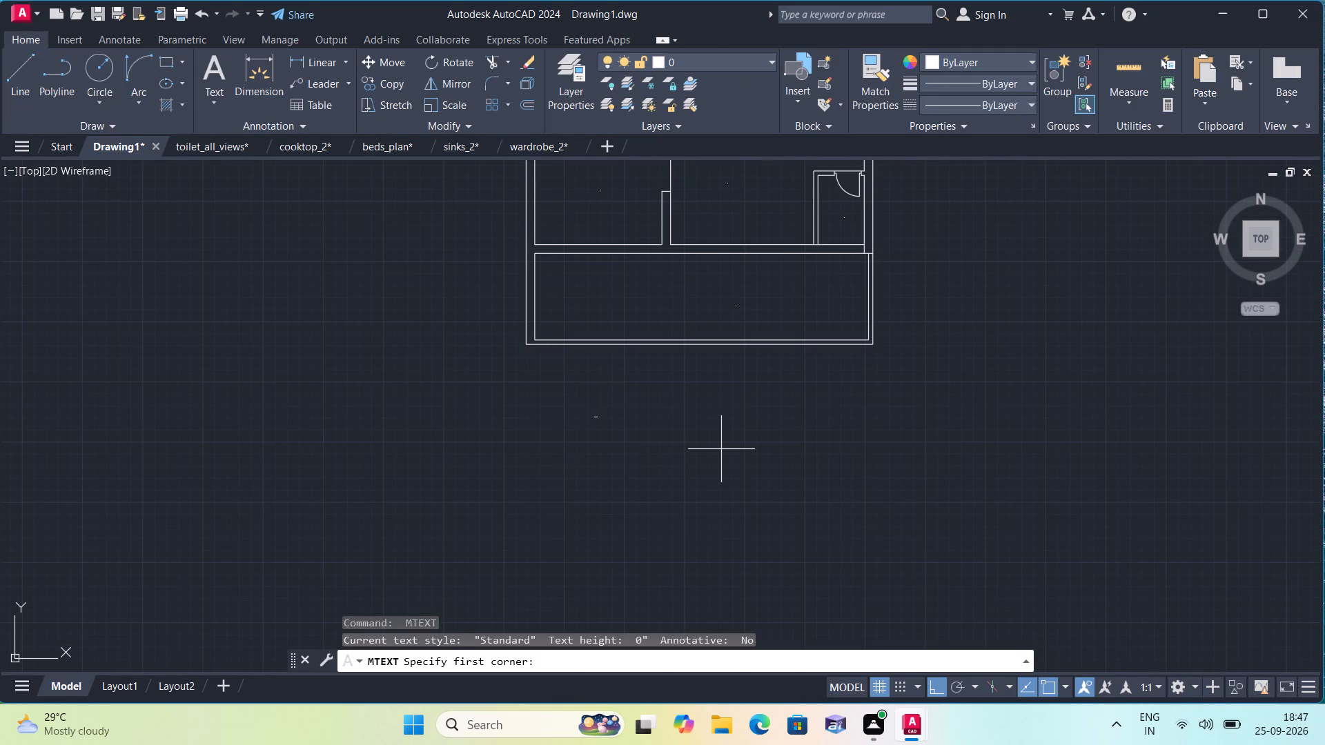
triple_click(721, 449)
click(721, 449)
key(m)
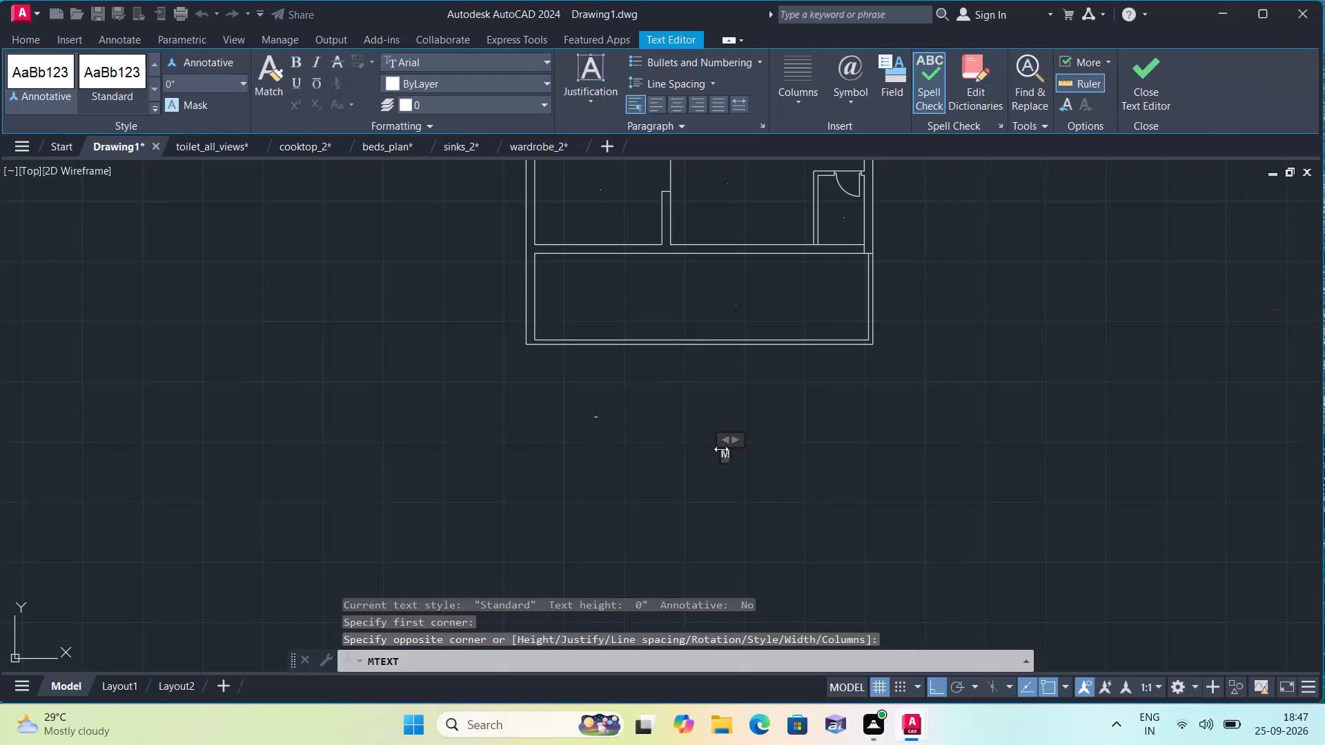
key(g)
click(709, 467)
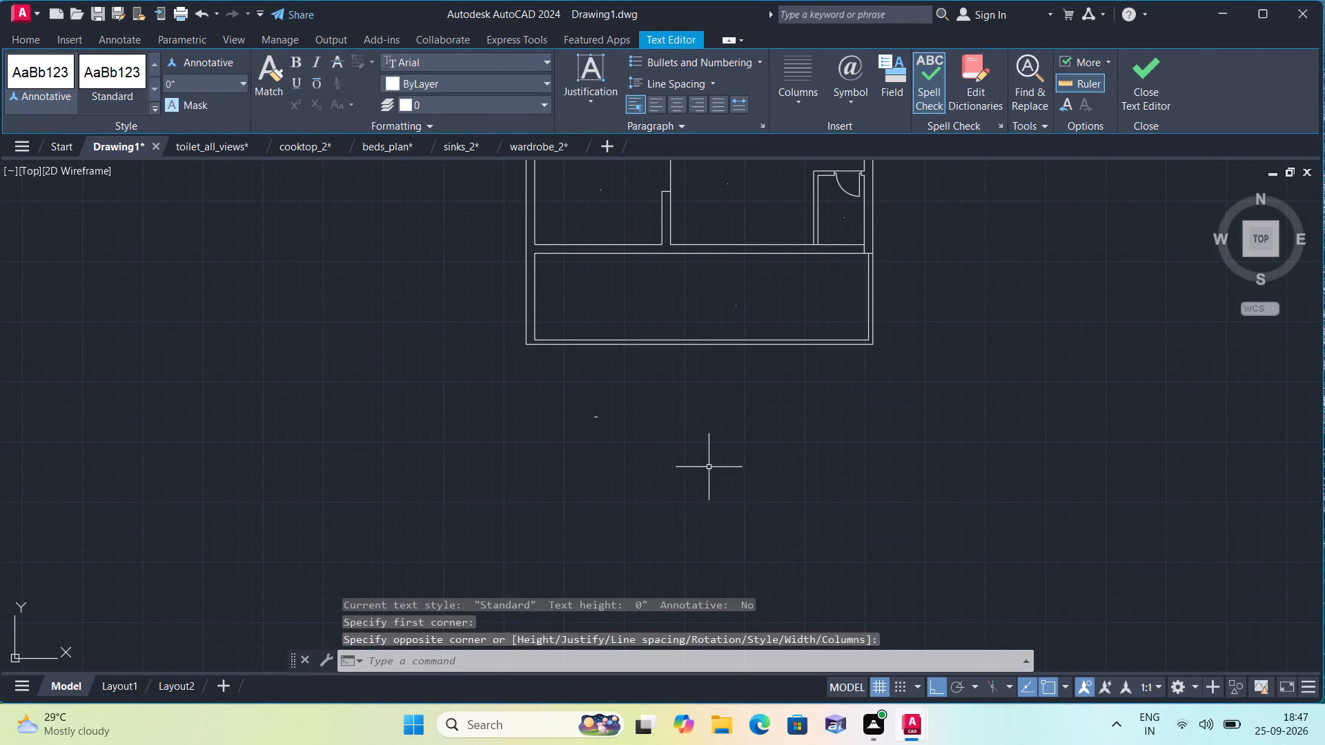
Add two separate multiline text tags, "W" and "V", in the empty area below the plan's right end.
key(space)
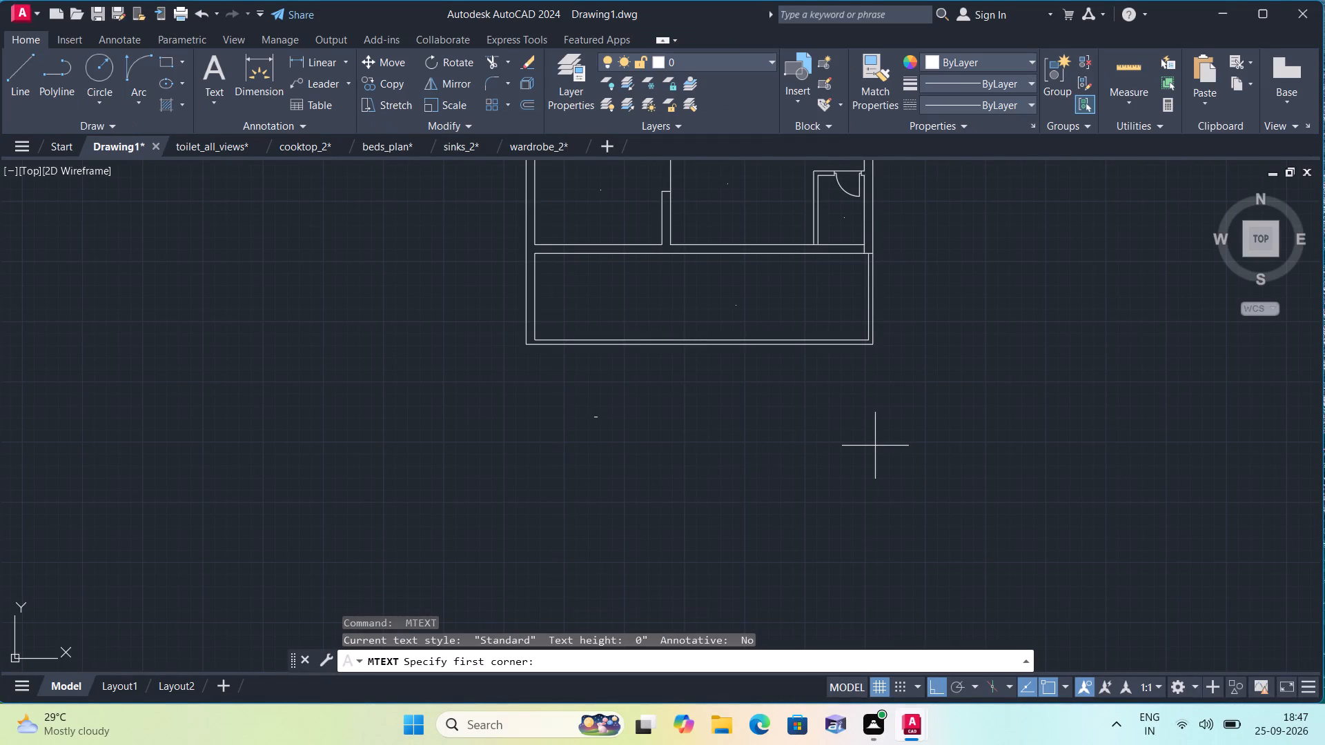
text(W)
key(BackSpace)
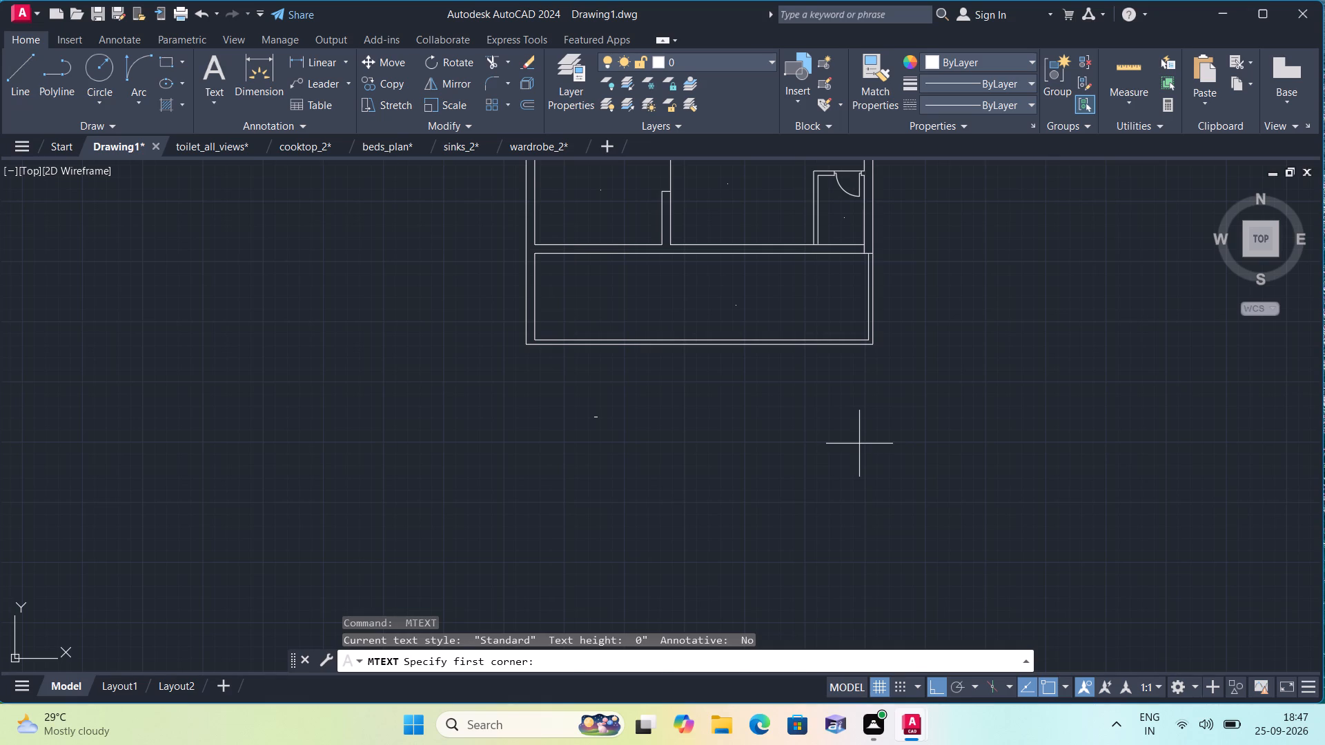
triple_click(859, 444)
key(w)
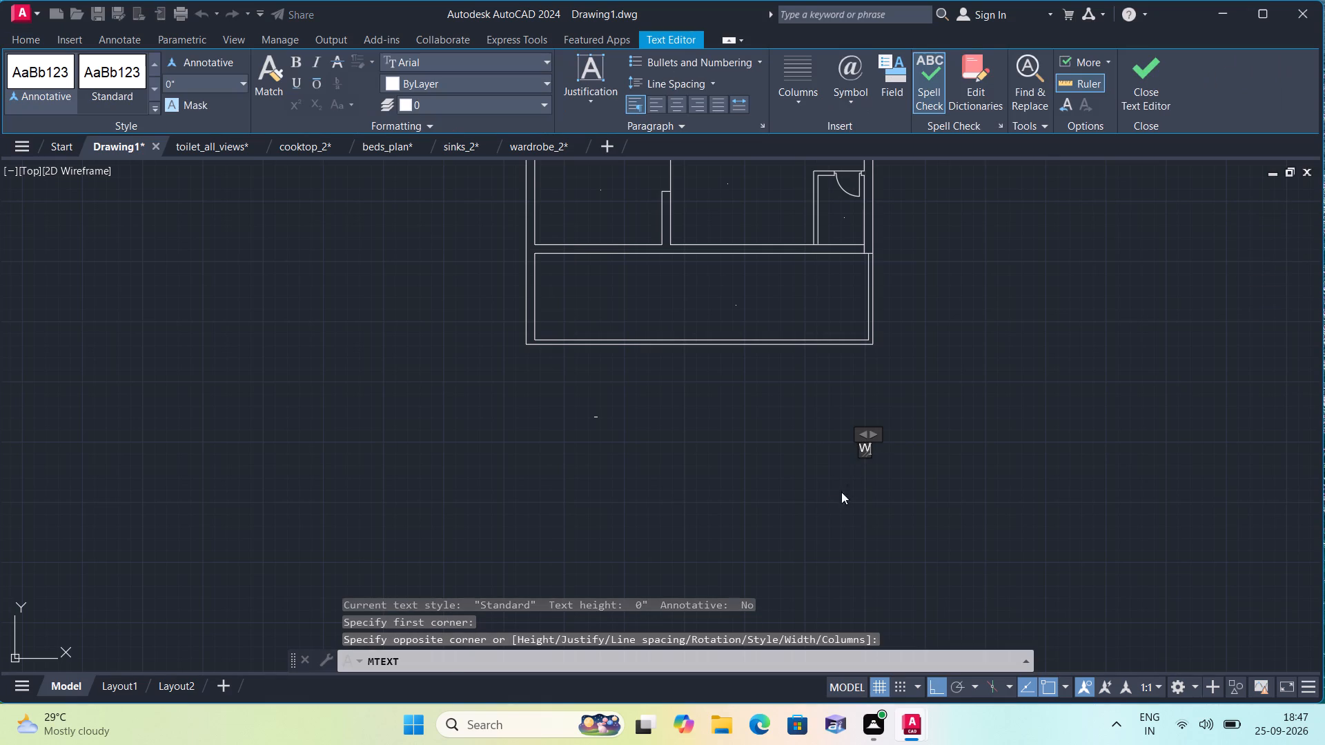
click(832, 499)
key(space)
triple_click(818, 468)
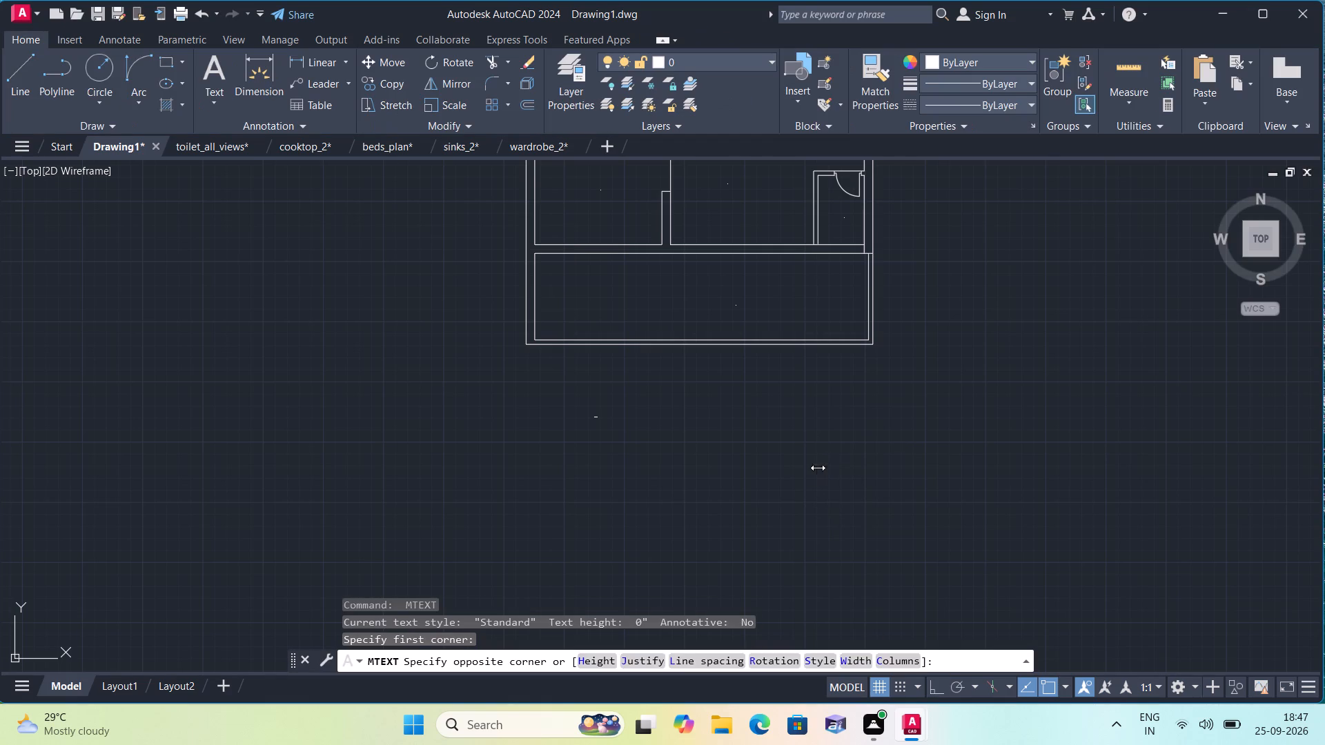
key(v)
click(810, 493)
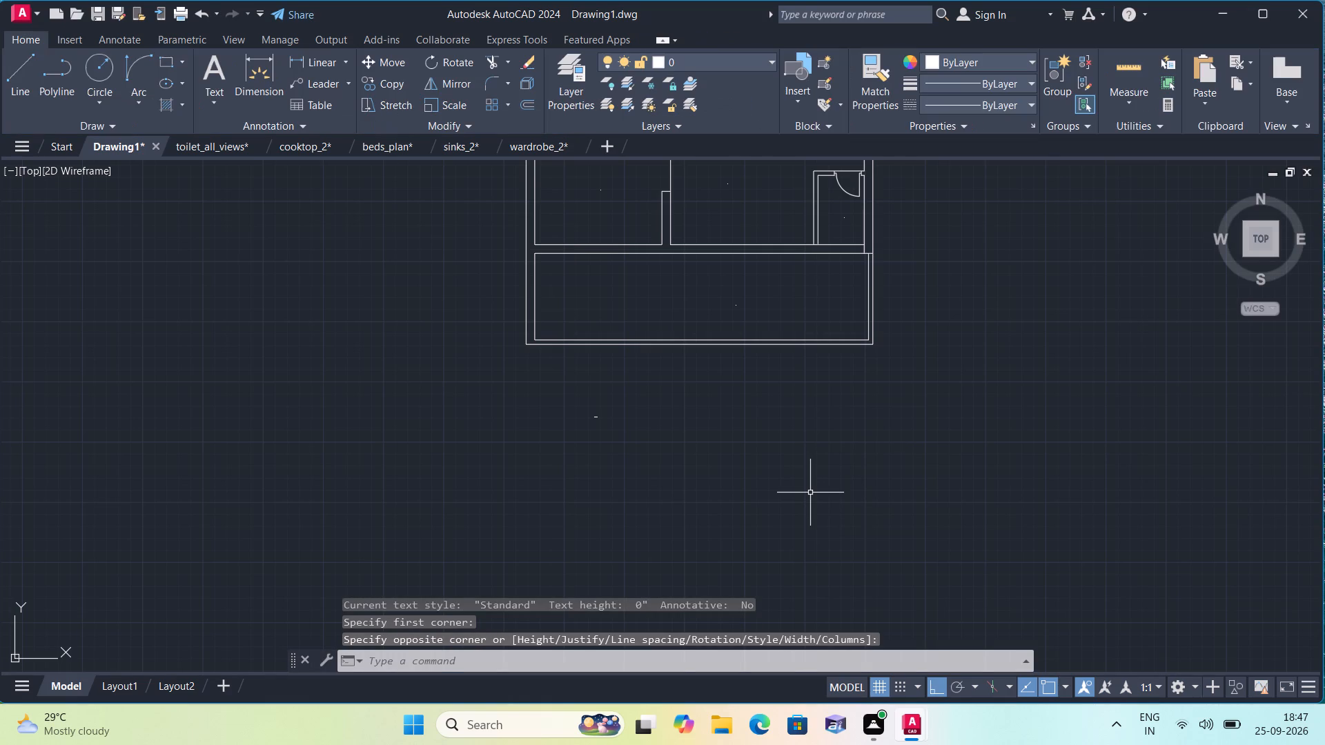
Add two more separate multiline text tags, "FW" and "W1", below and to the left of the W and V tags.
scroll(810, 493, up, 1)
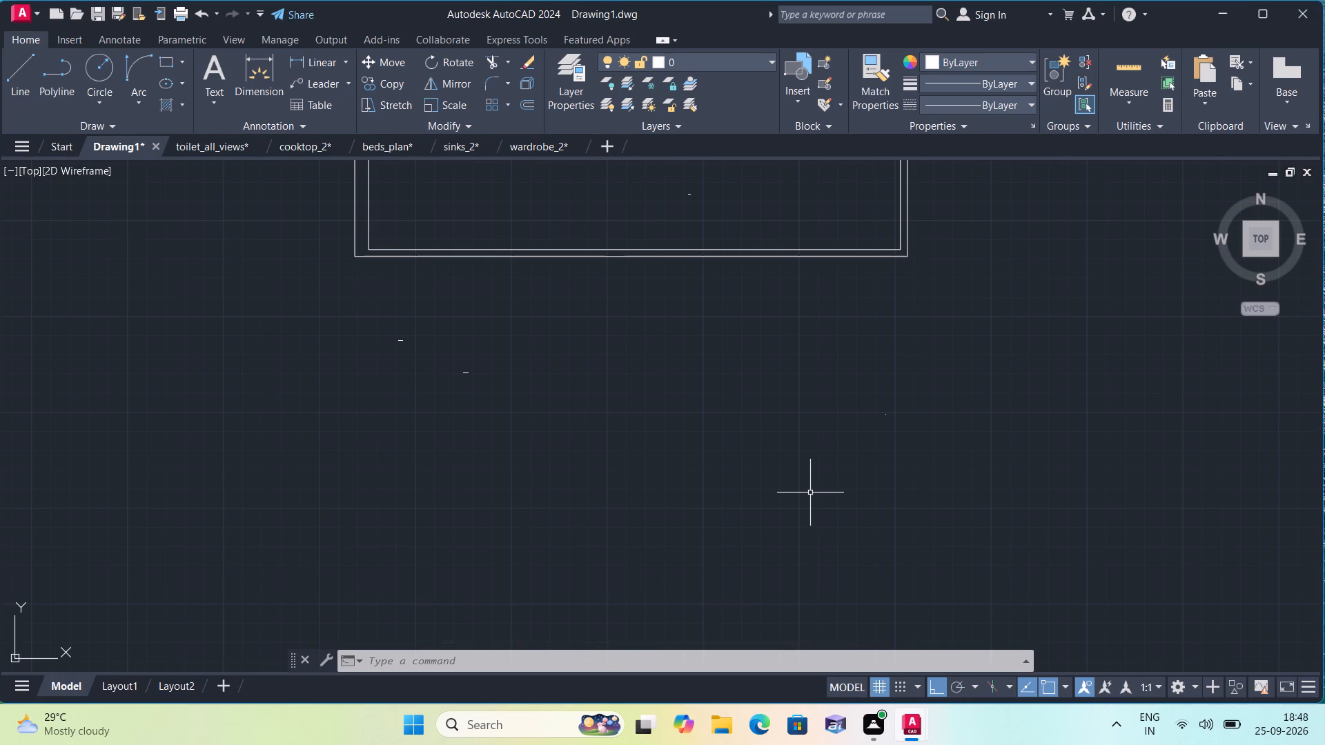
key(space)
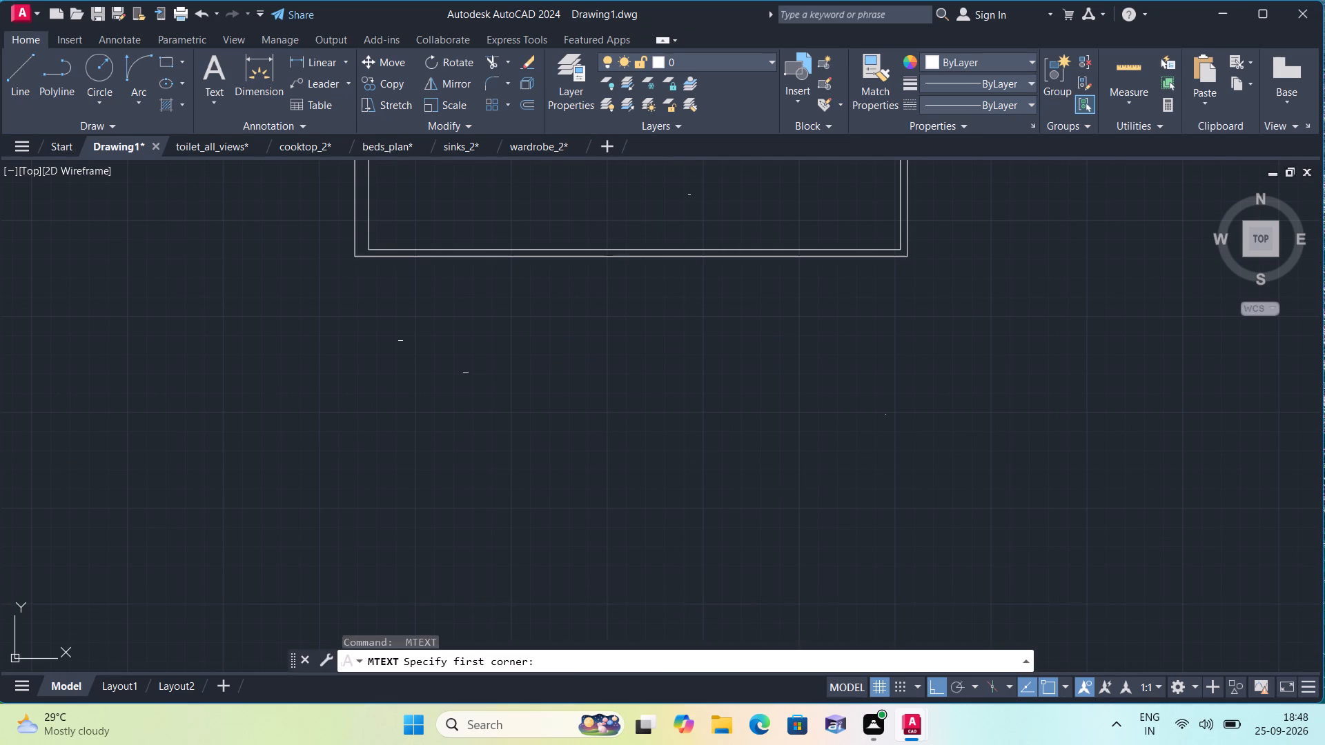
triple_click(790, 492)
text(FW)
click(768, 505)
key(space)
triple_click(735, 491)
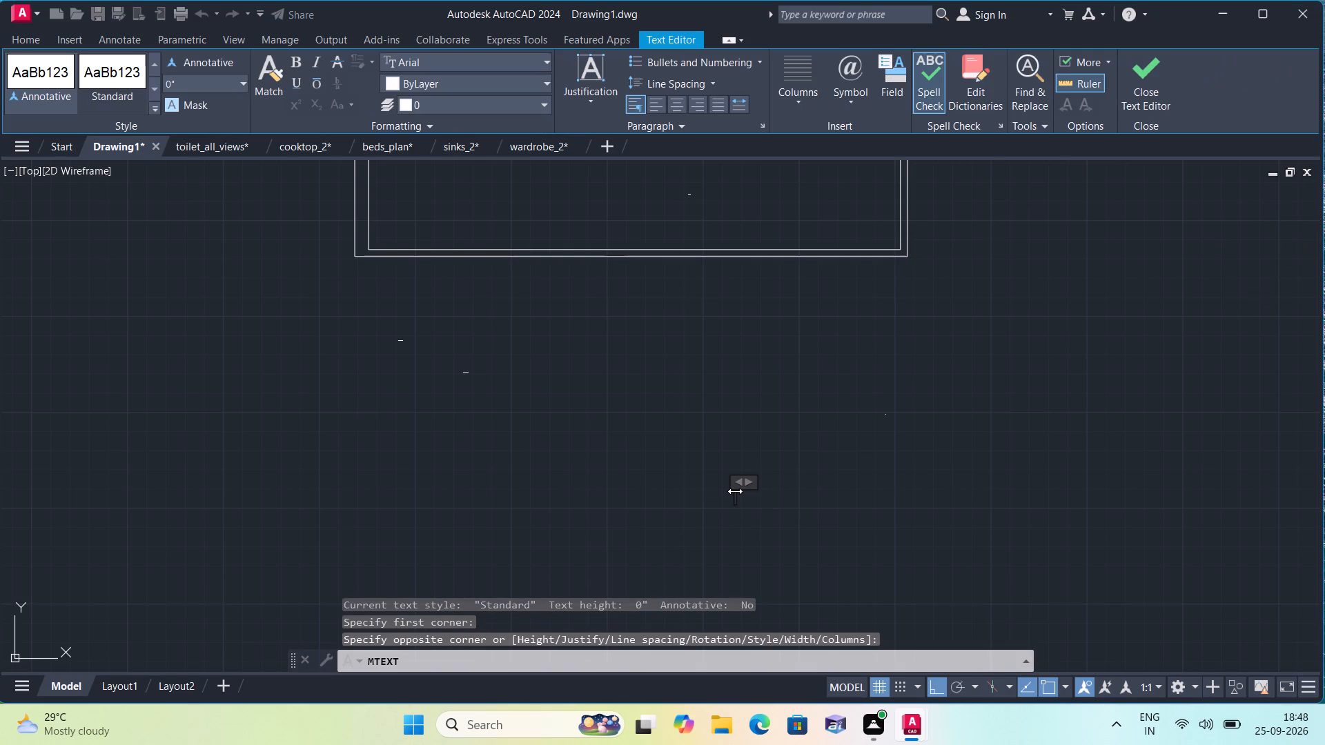
text(W1)
click(749, 521)
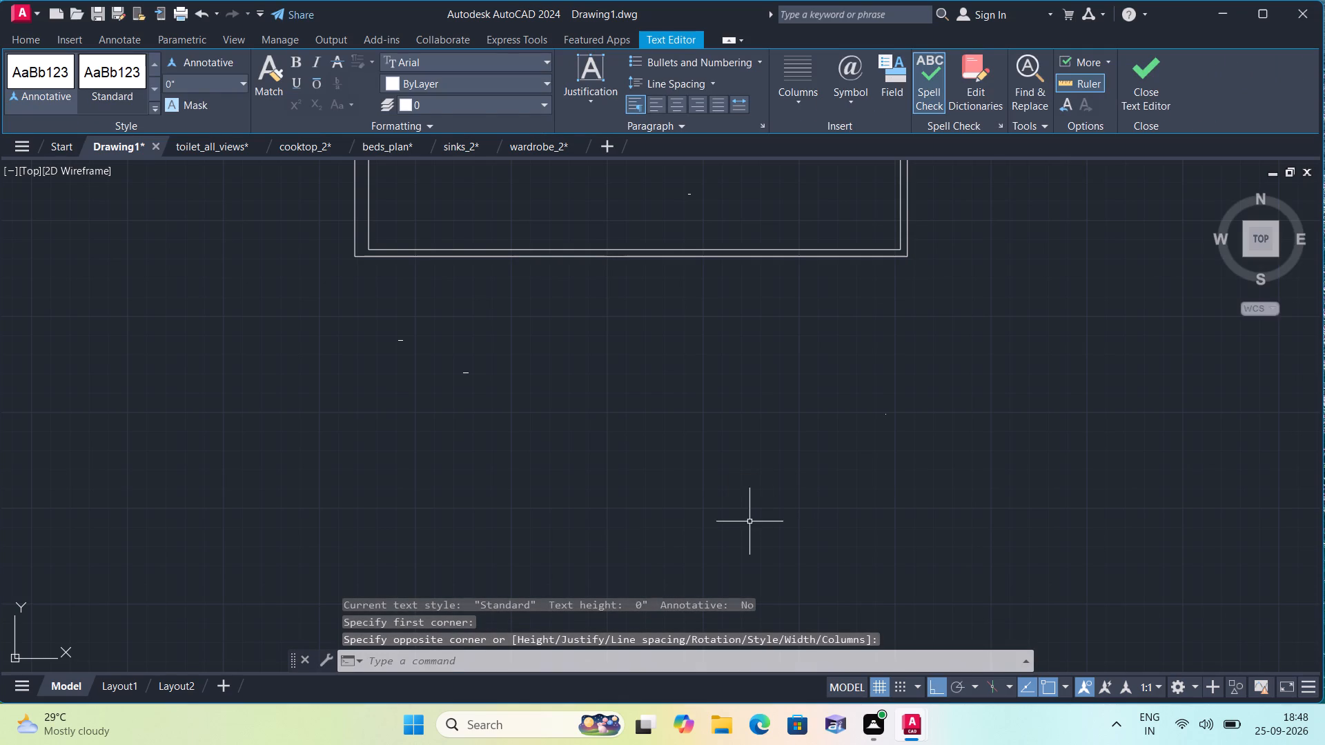
Select all multiline texts in the drawing, using the tags below the plan as the sample, and set their text height to 6".
click(997, 526)
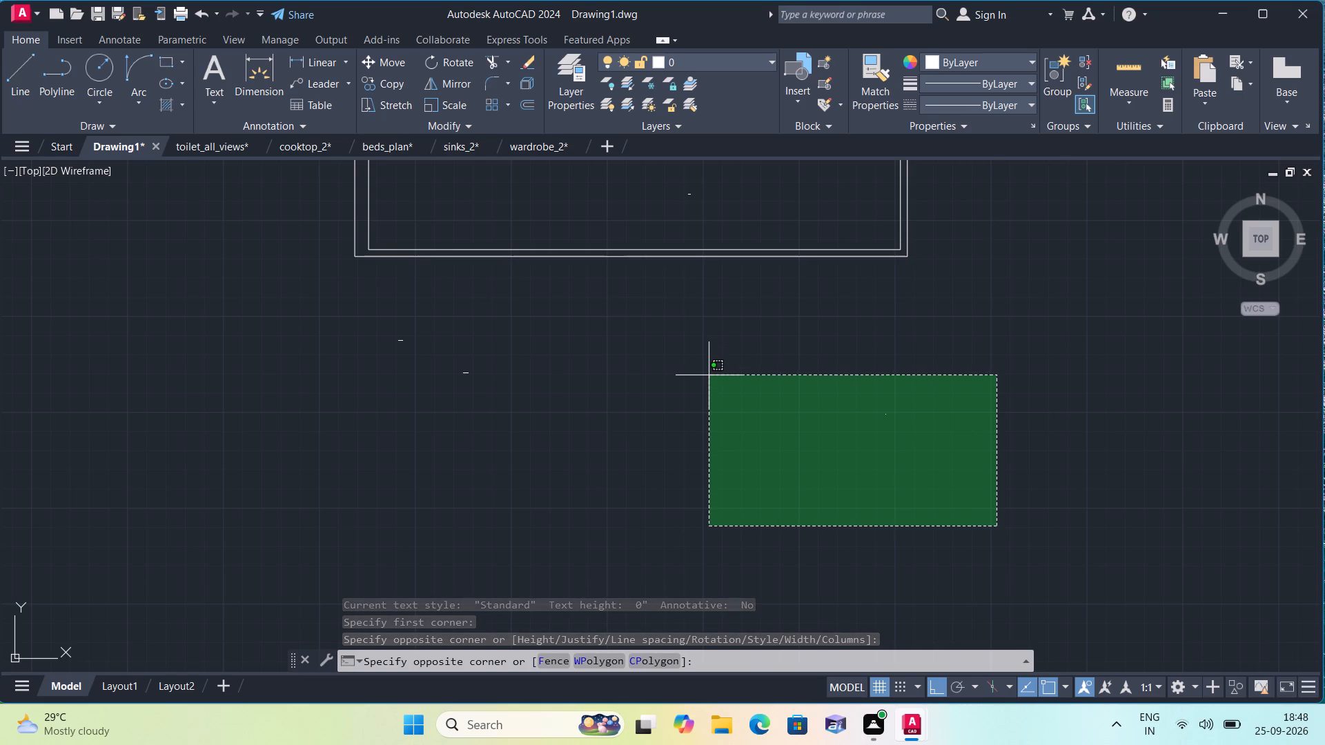
click(673, 385)
right_click(673, 385)
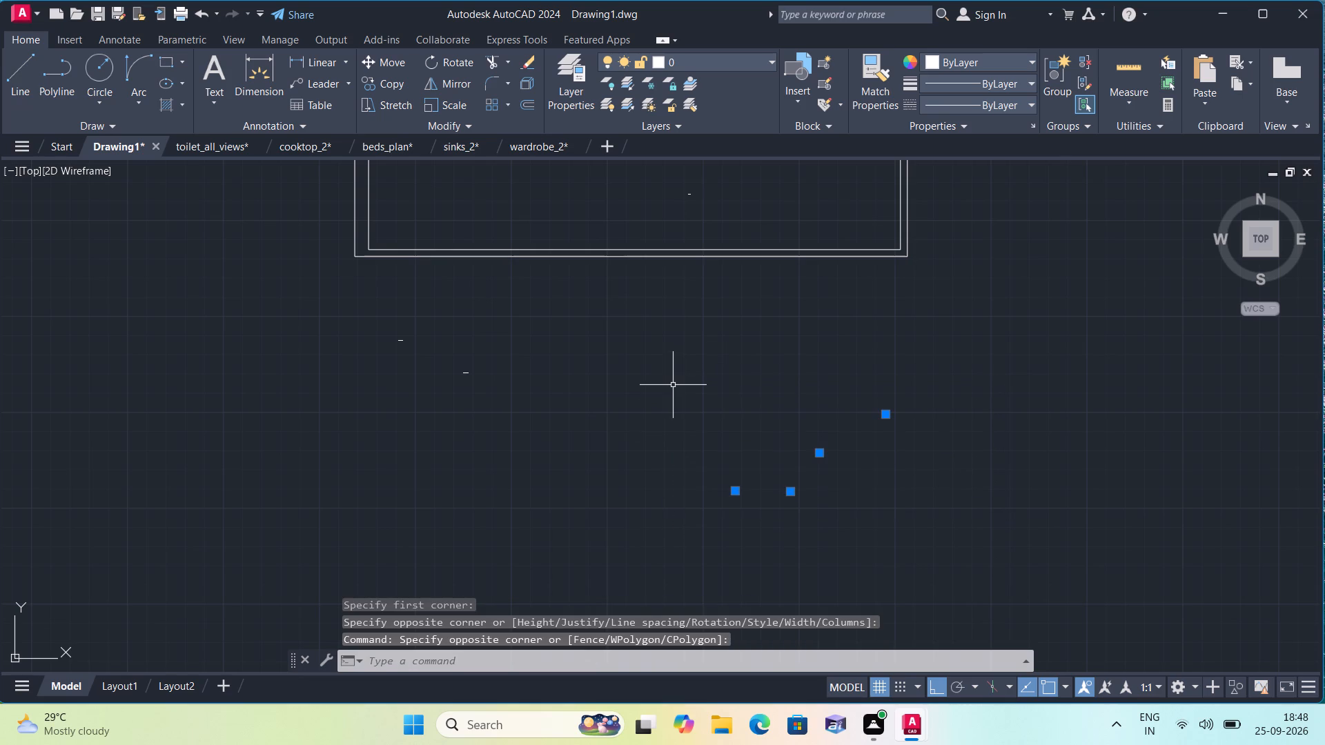
click(738, 548)
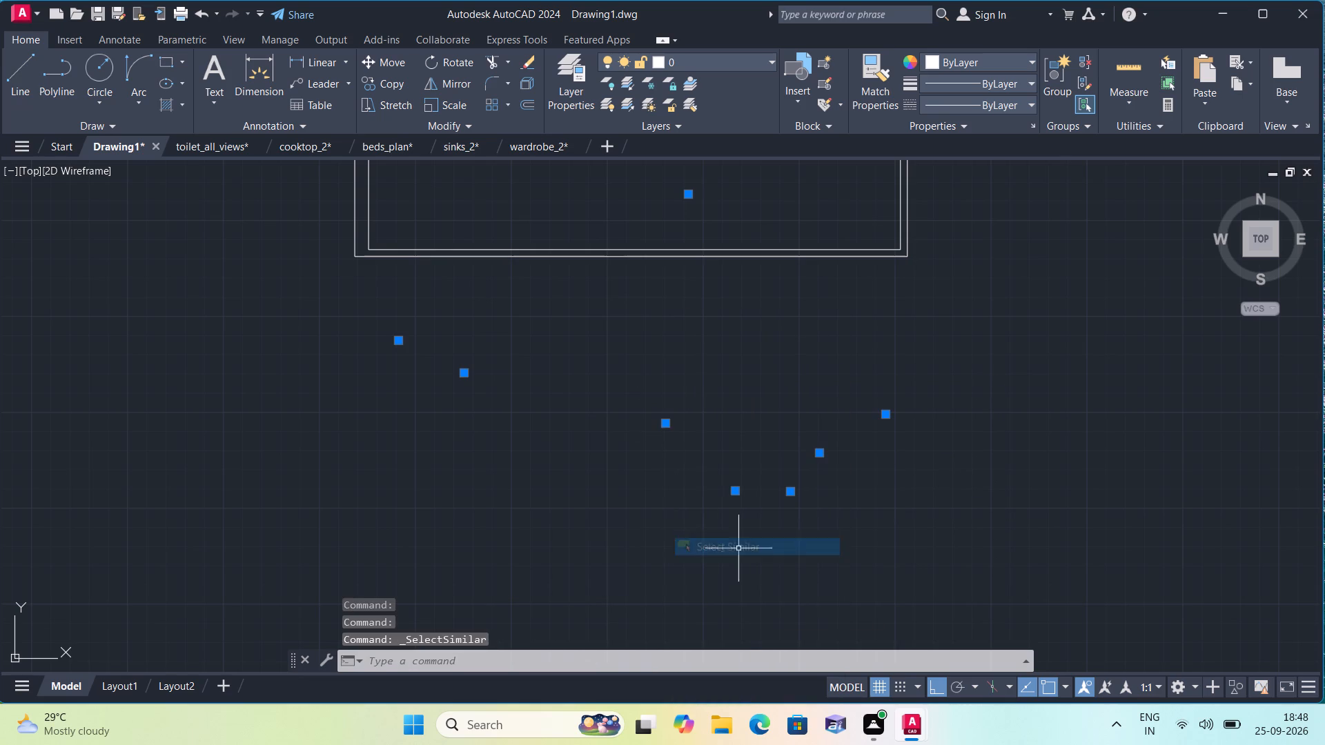
right_click(582, 326)
click(658, 678)
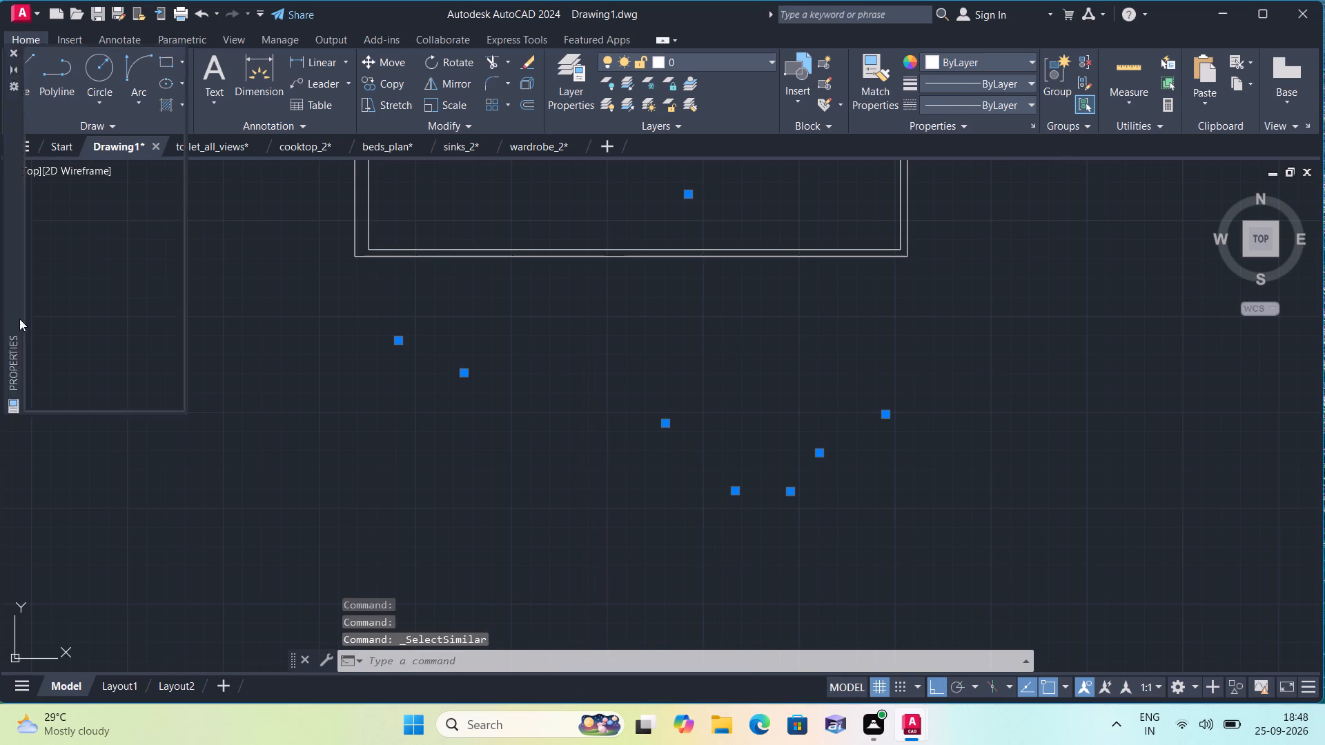
scroll(70, 331, down, 2)
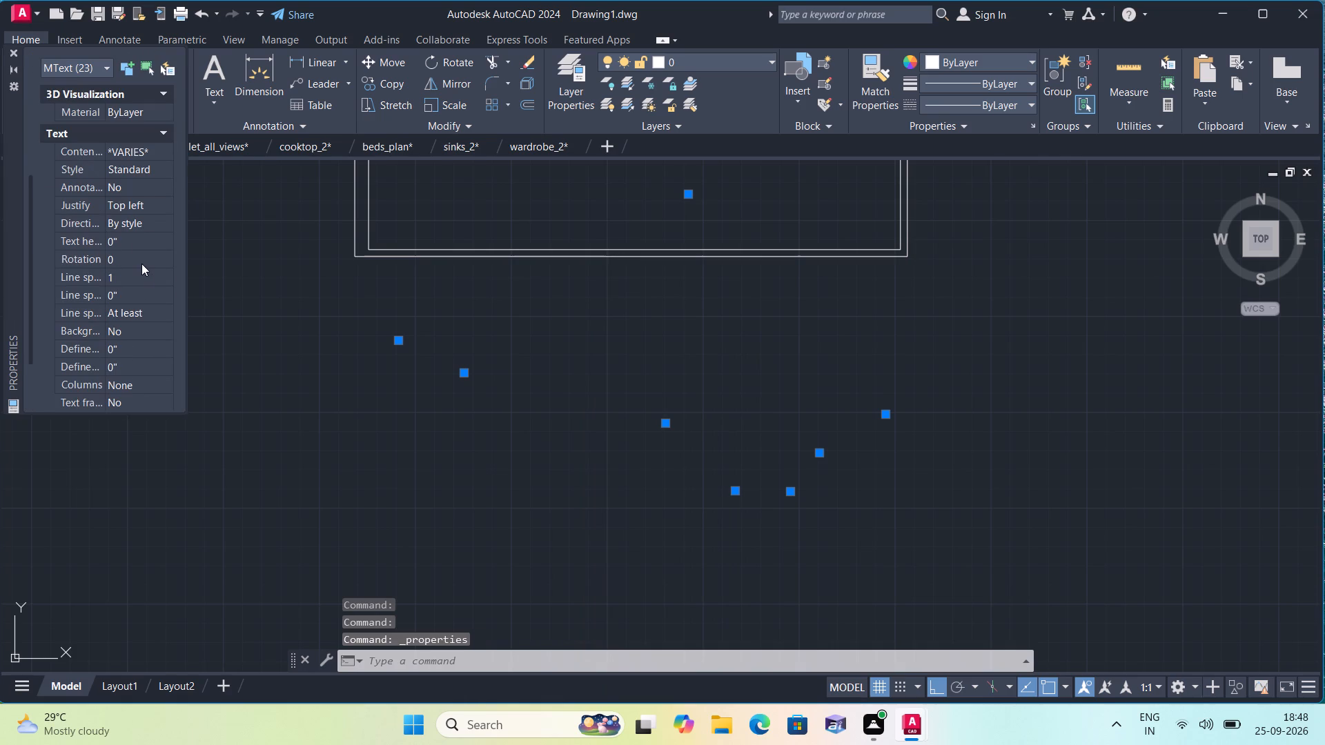
click(142, 244)
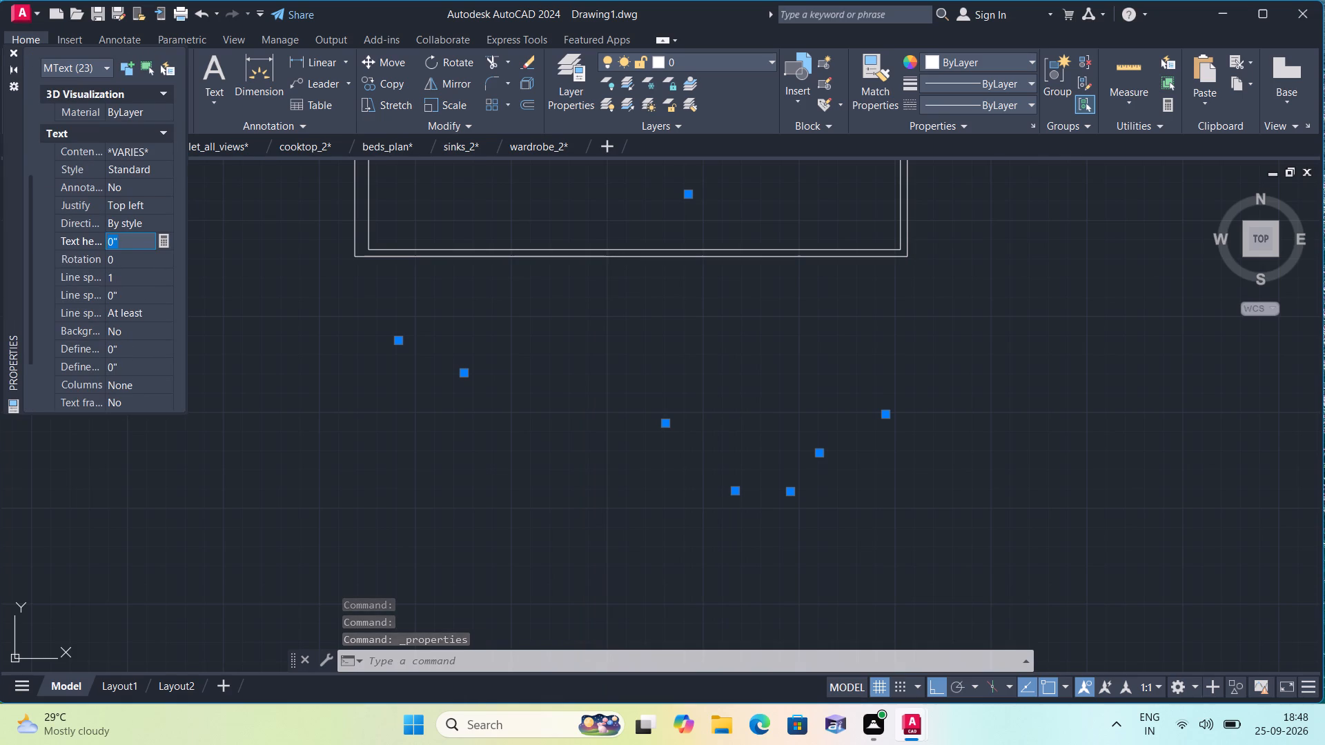
key(BackSpace)
text(6")
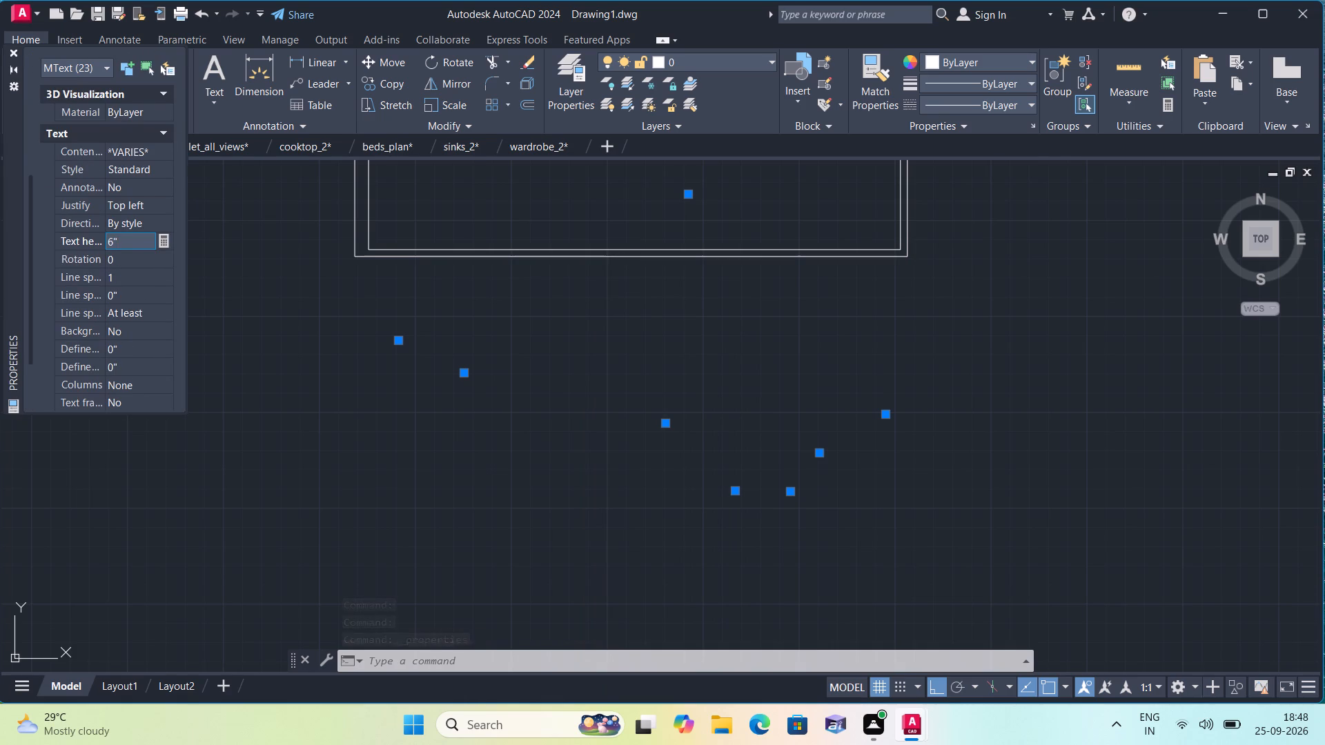
click(235, 328)
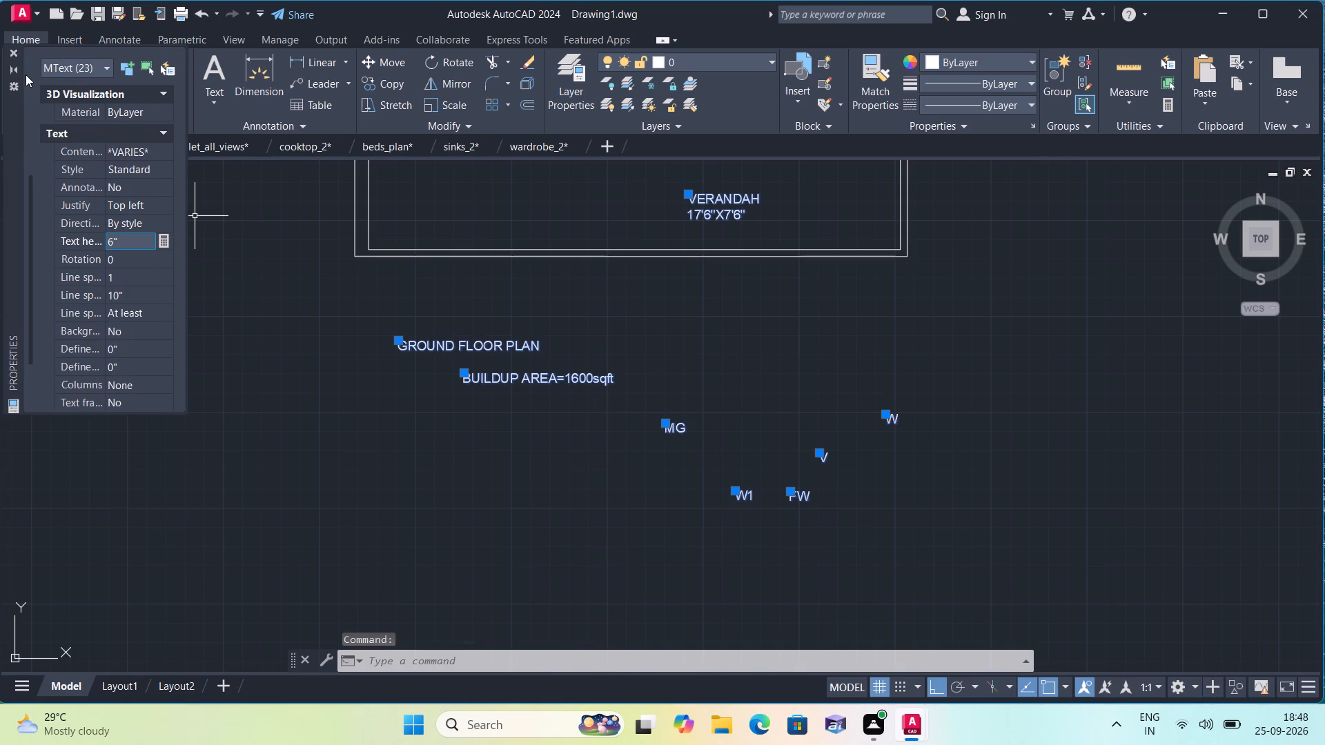
click(14, 50)
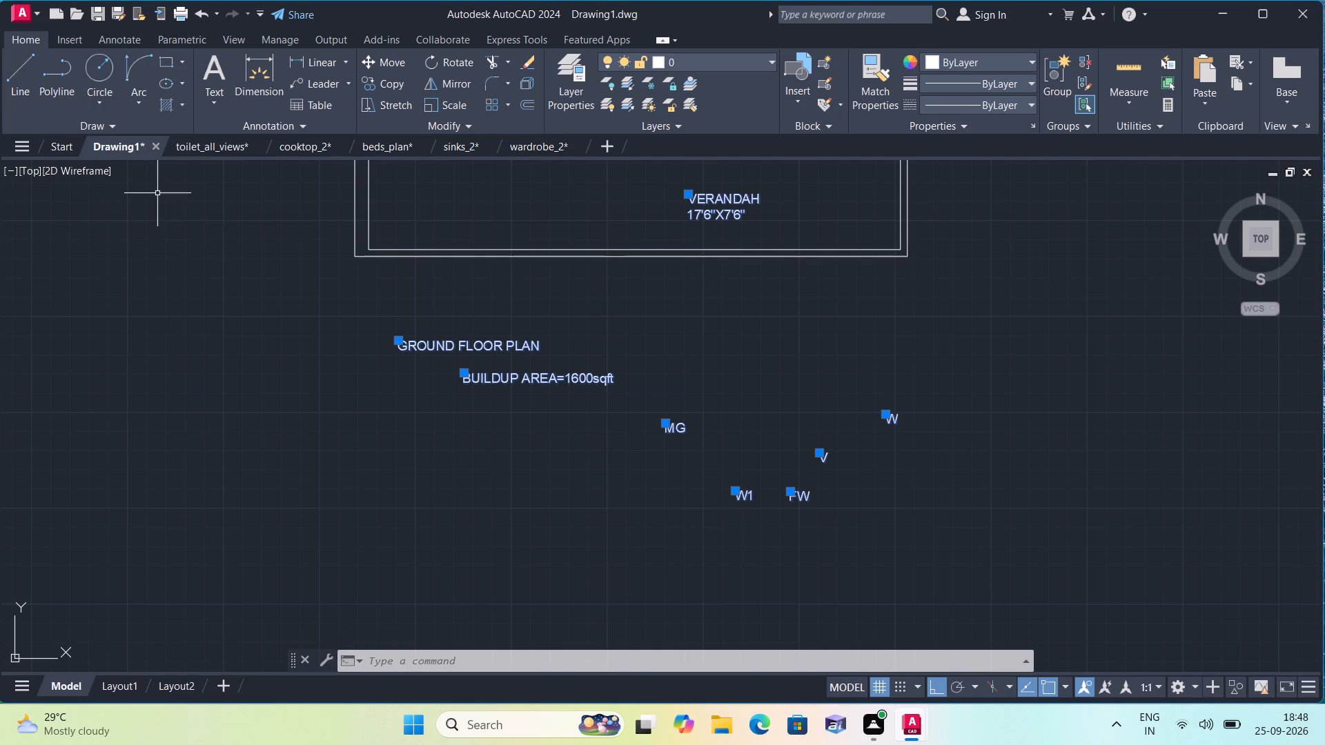
key(Escape)
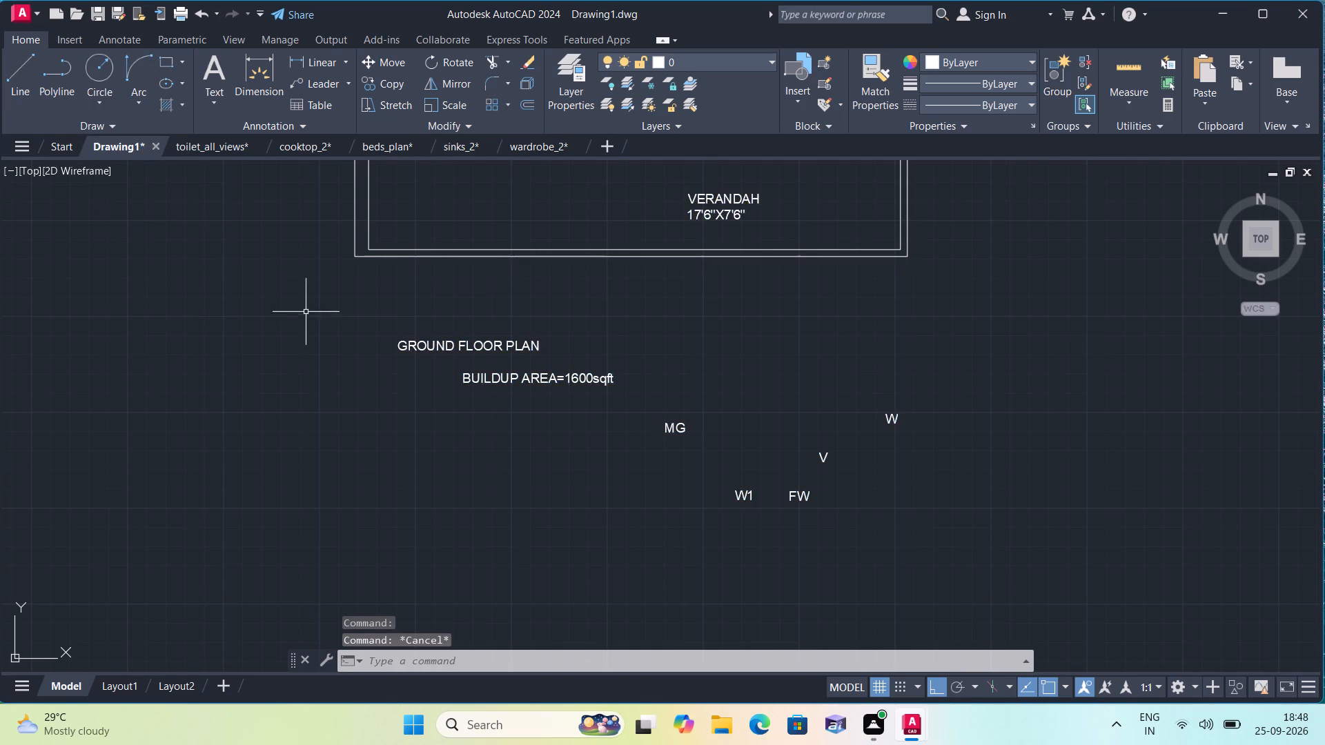
Move the master bedroom's D door label slightly straight up so it sits inside the door swing.
scroll(311, 279, down, 2)
middle_drag(295, 288, 393, 450)
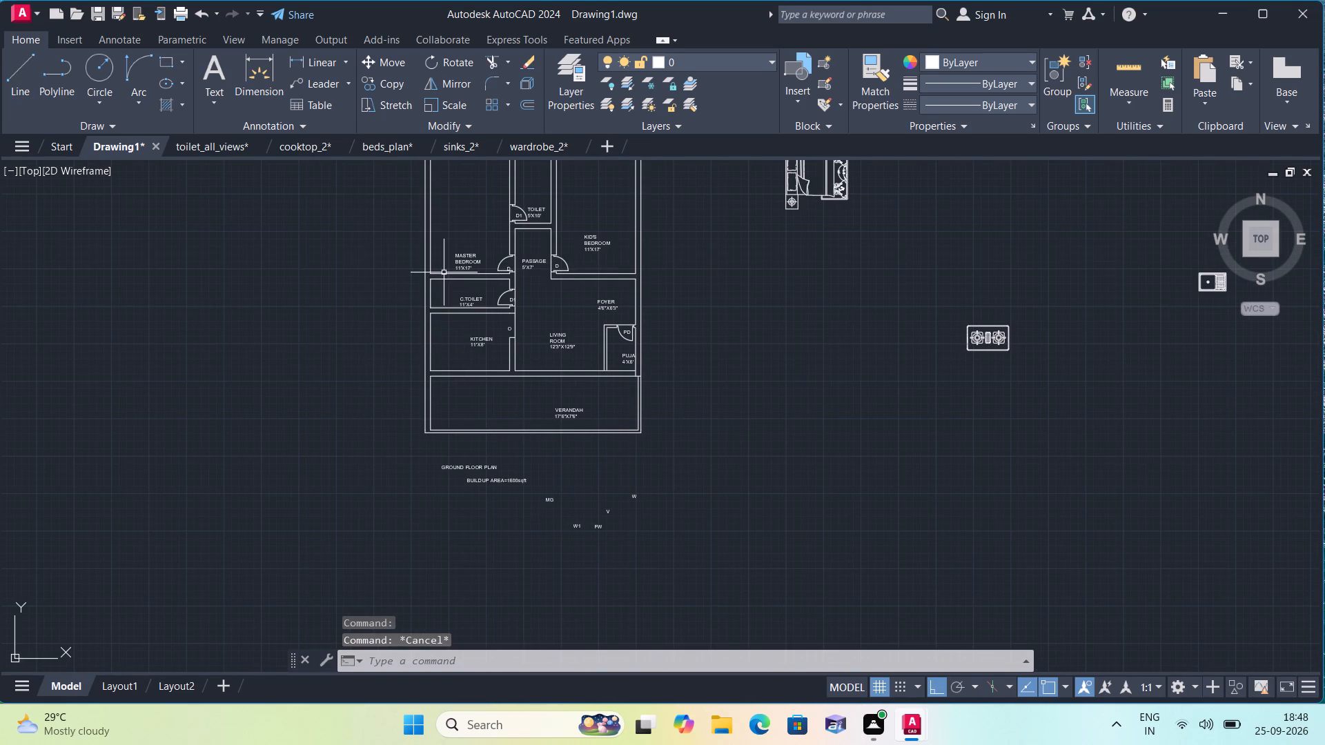
middle_drag(444, 272, 562, 416)
scroll(569, 398, up, 2)
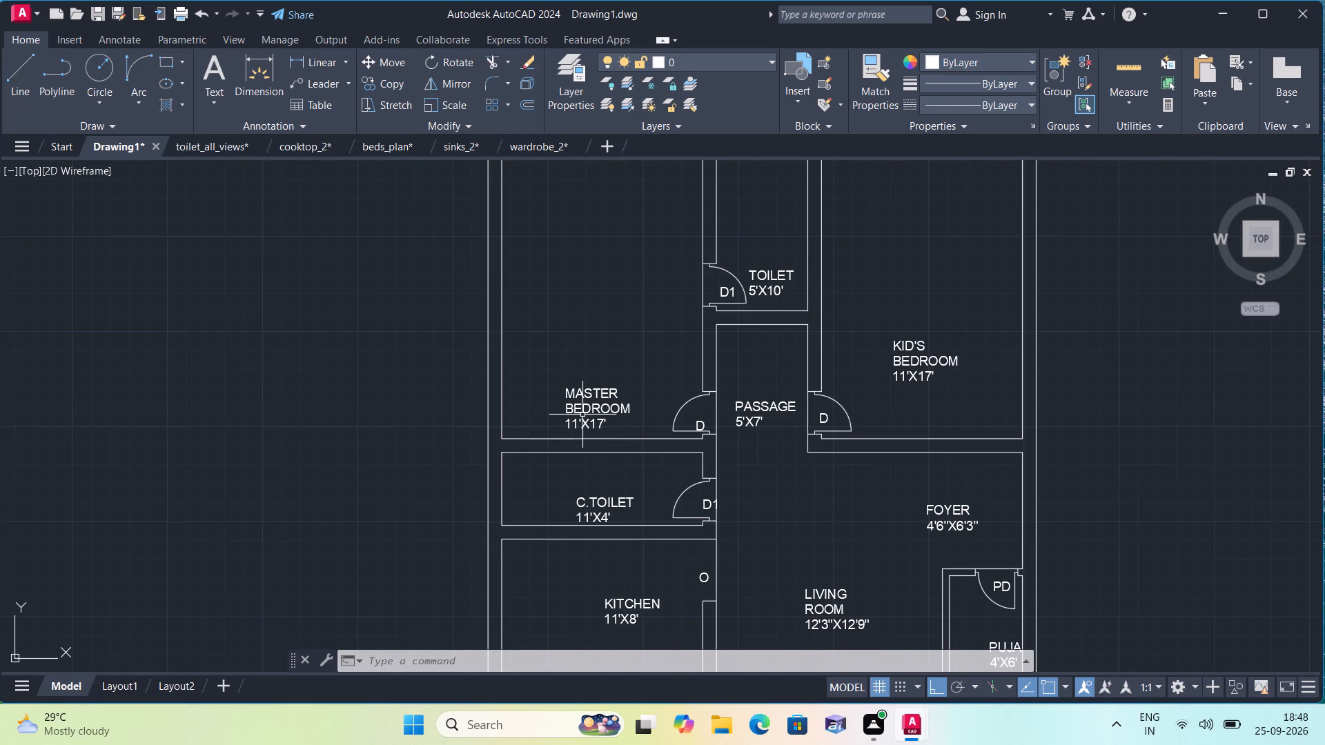
scroll(615, 435, up, 1)
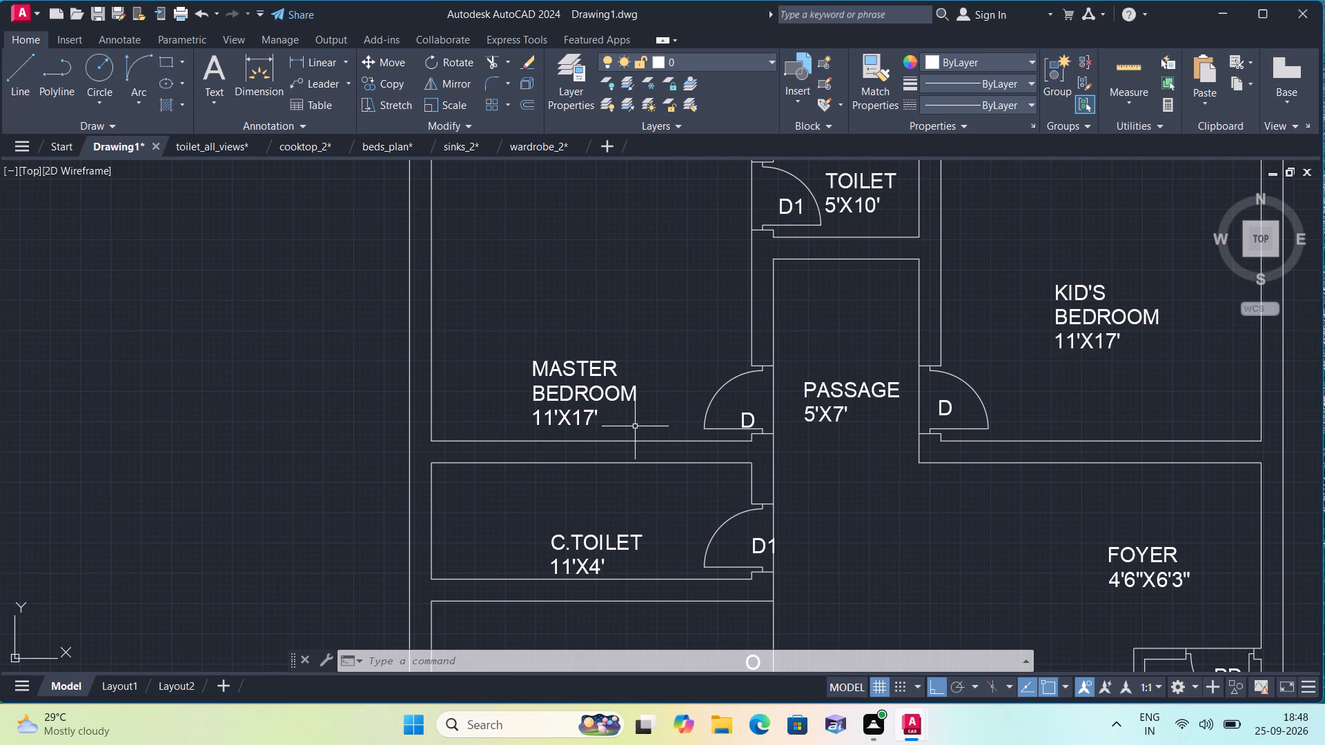
middle_drag(635, 426, 616, 339)
scroll(616, 363, down, 1)
scroll(630, 332, up, 1)
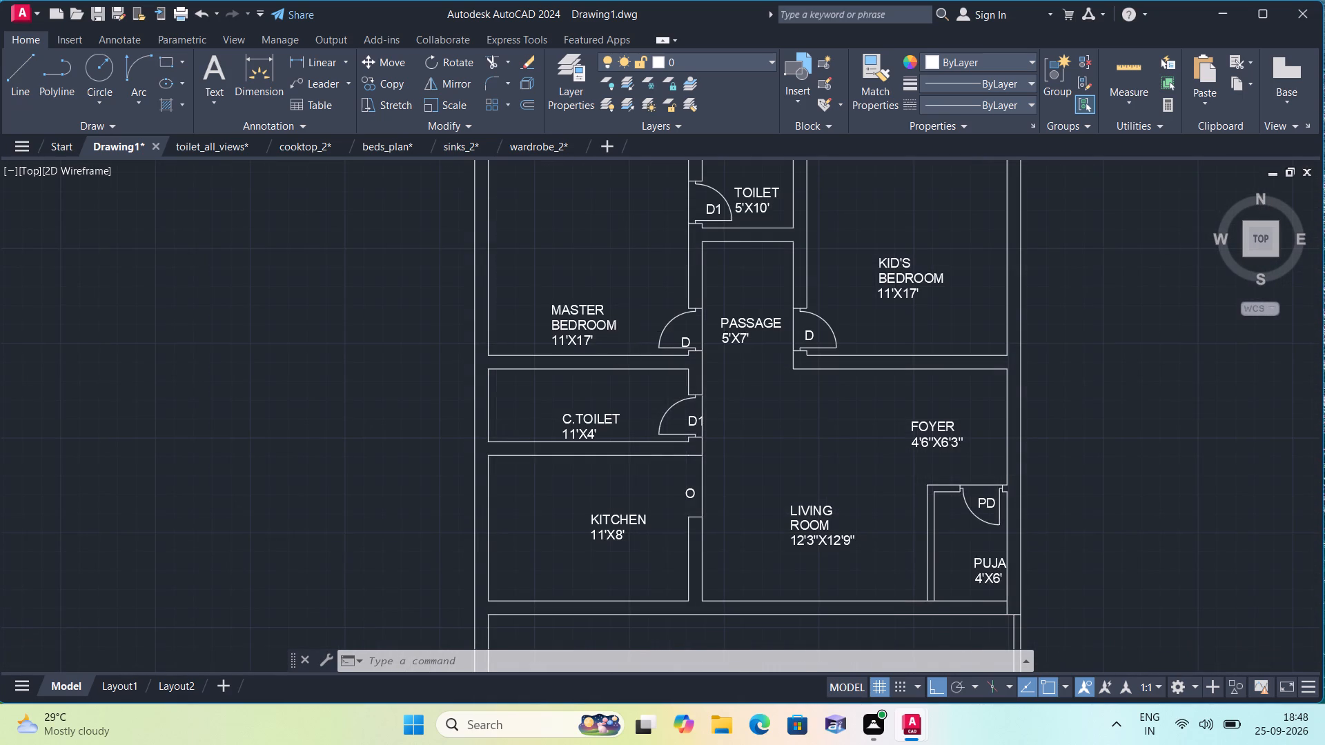
scroll(630, 332, up, 1)
click(758, 352)
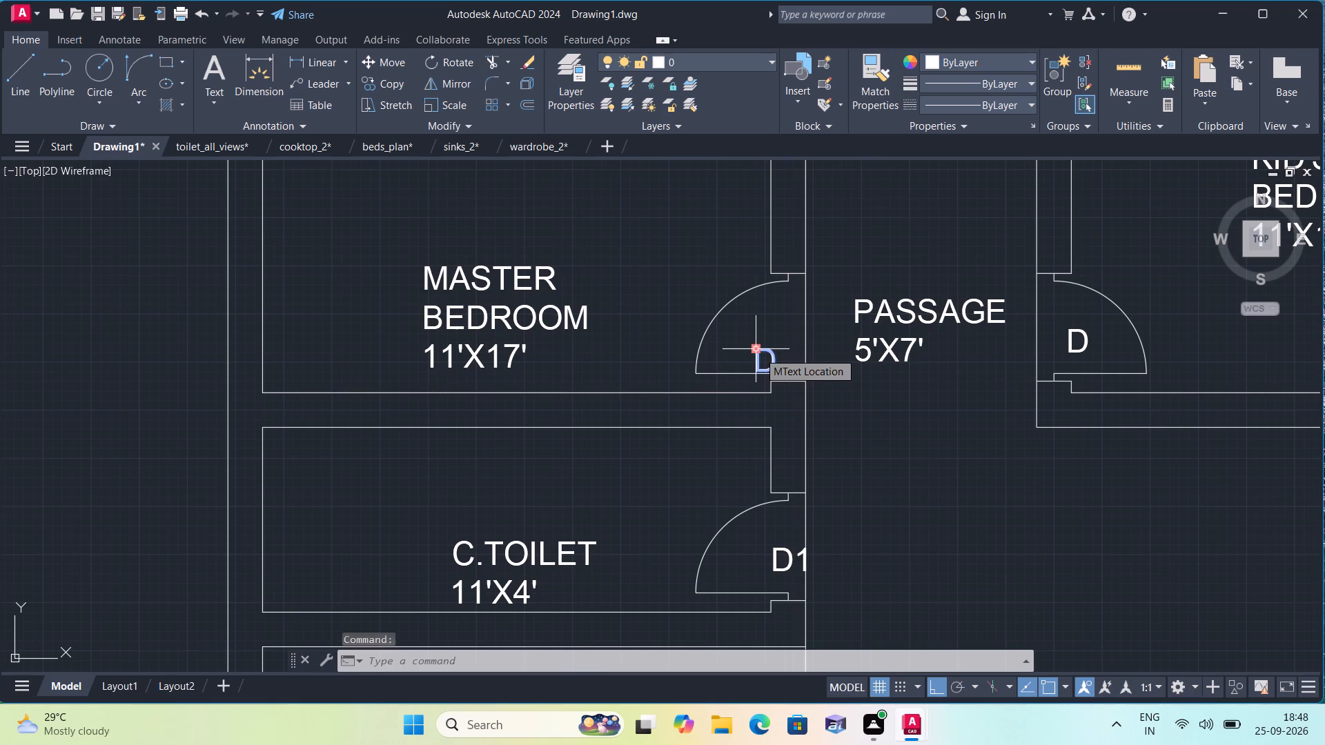
click(758, 352)
click(758, 326)
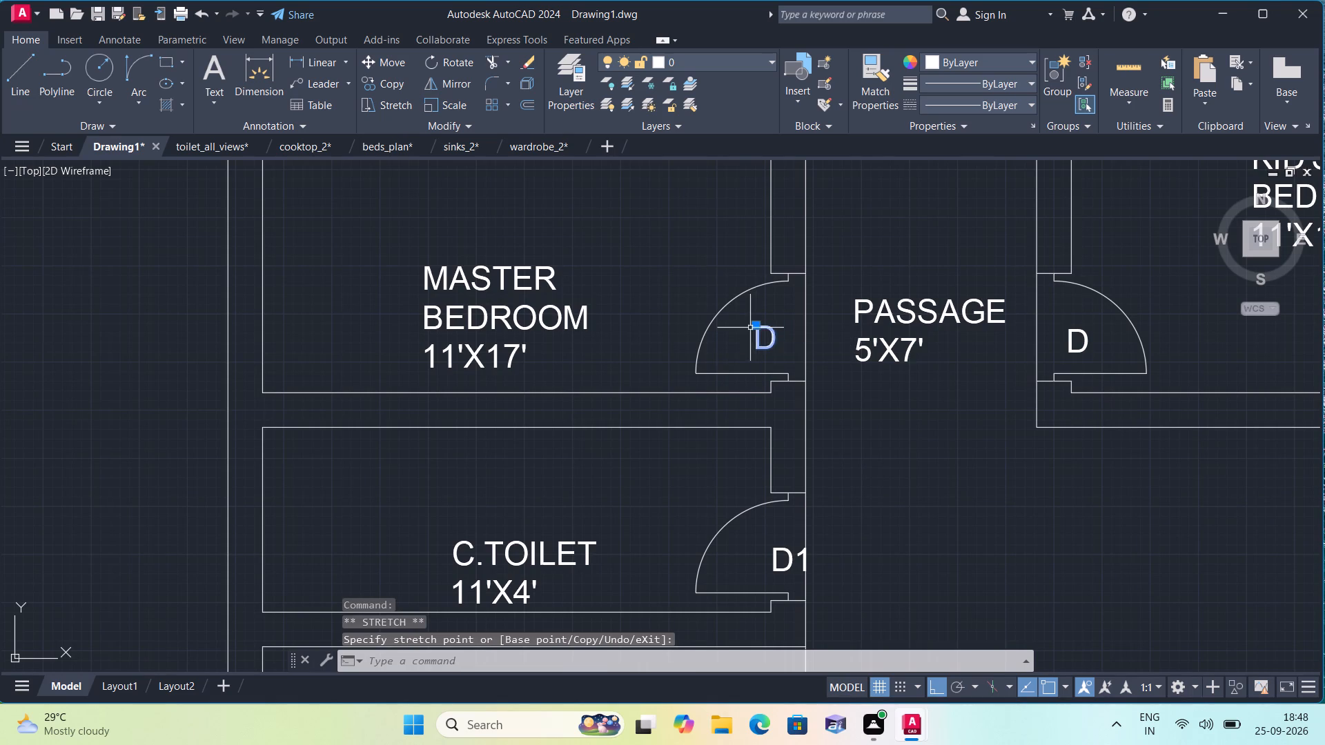
Move the C.TOILET's D1 door label slightly toward the toilet interior so it clears the wall line and sits within the door swing.
scroll(708, 439, down, 1)
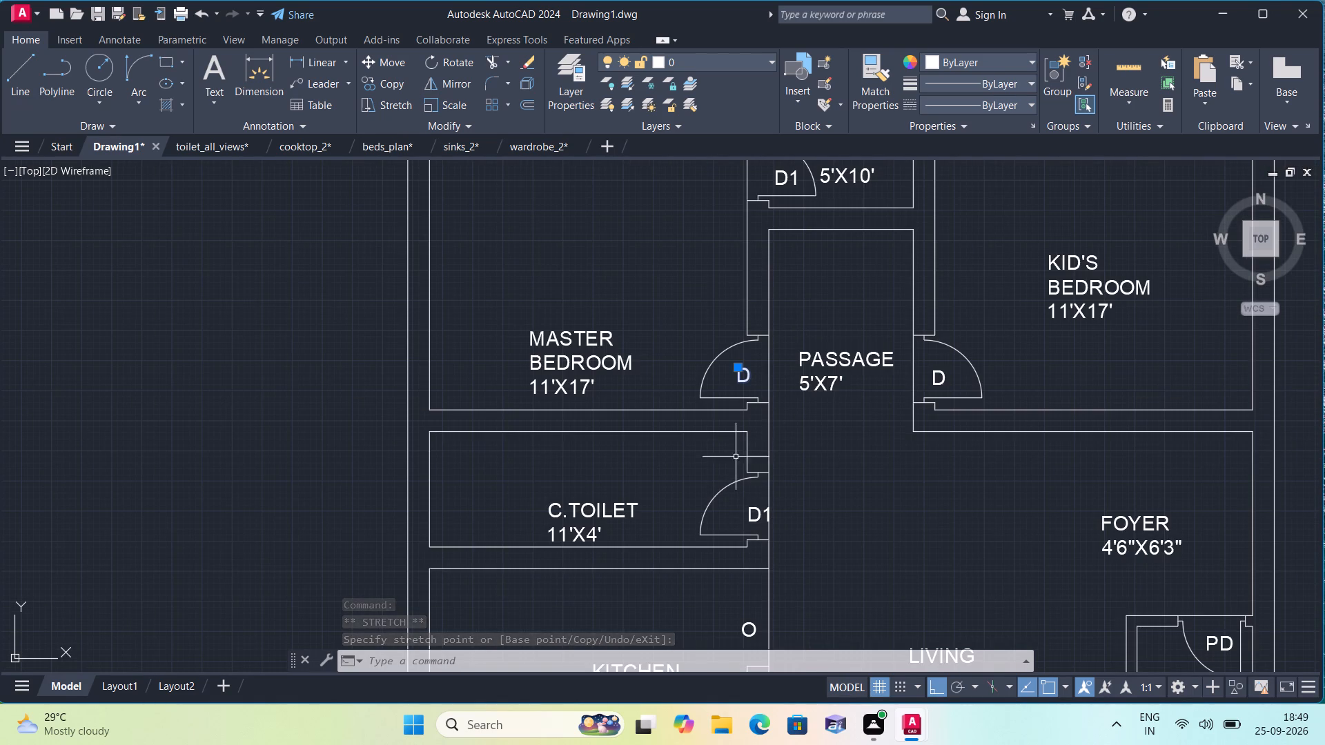
scroll(738, 475, up, 1)
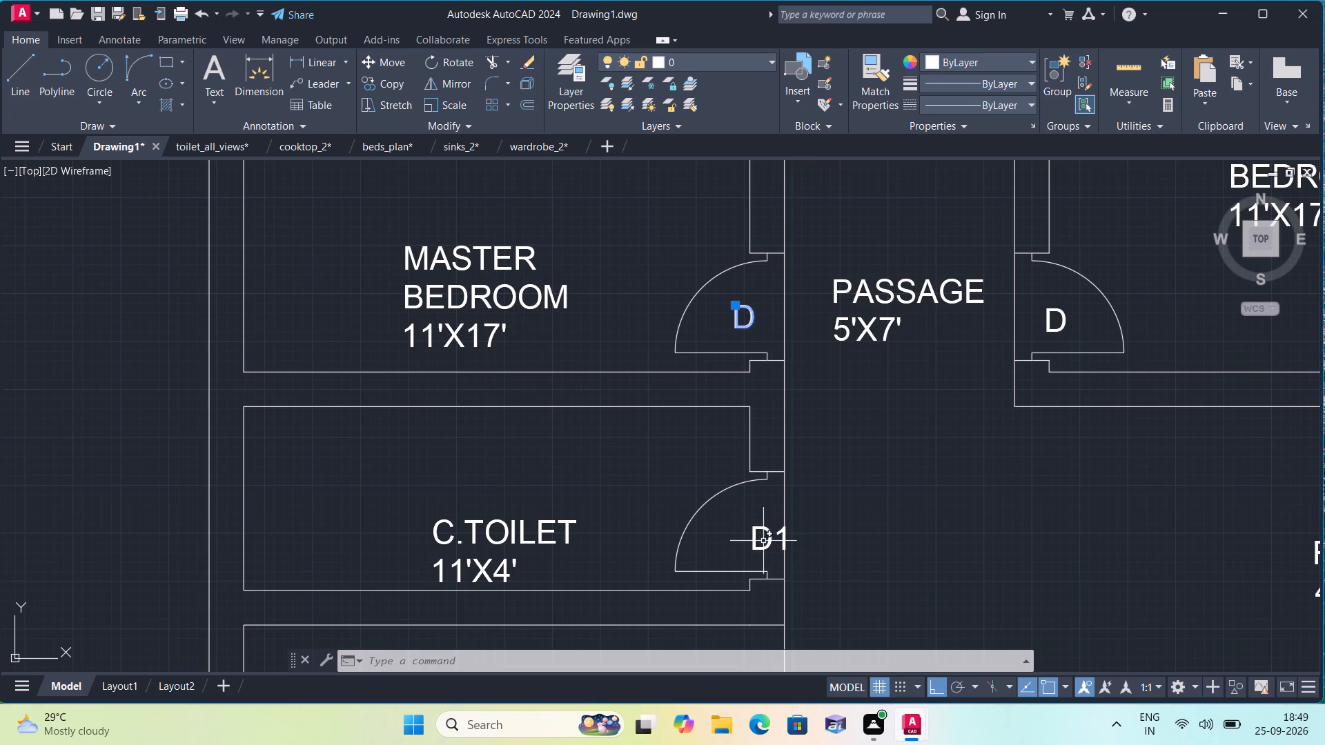
click(765, 529)
click(752, 528)
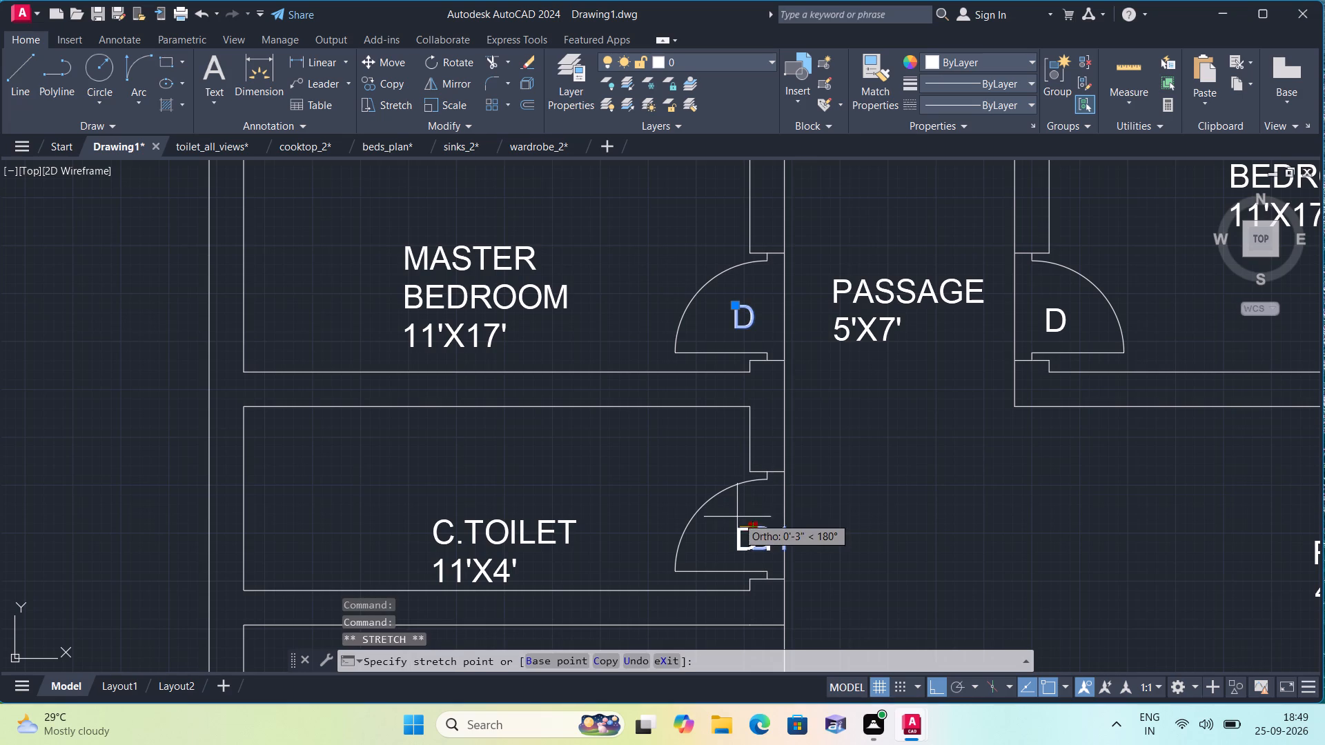
click(734, 514)
scroll(734, 513, down, 1)
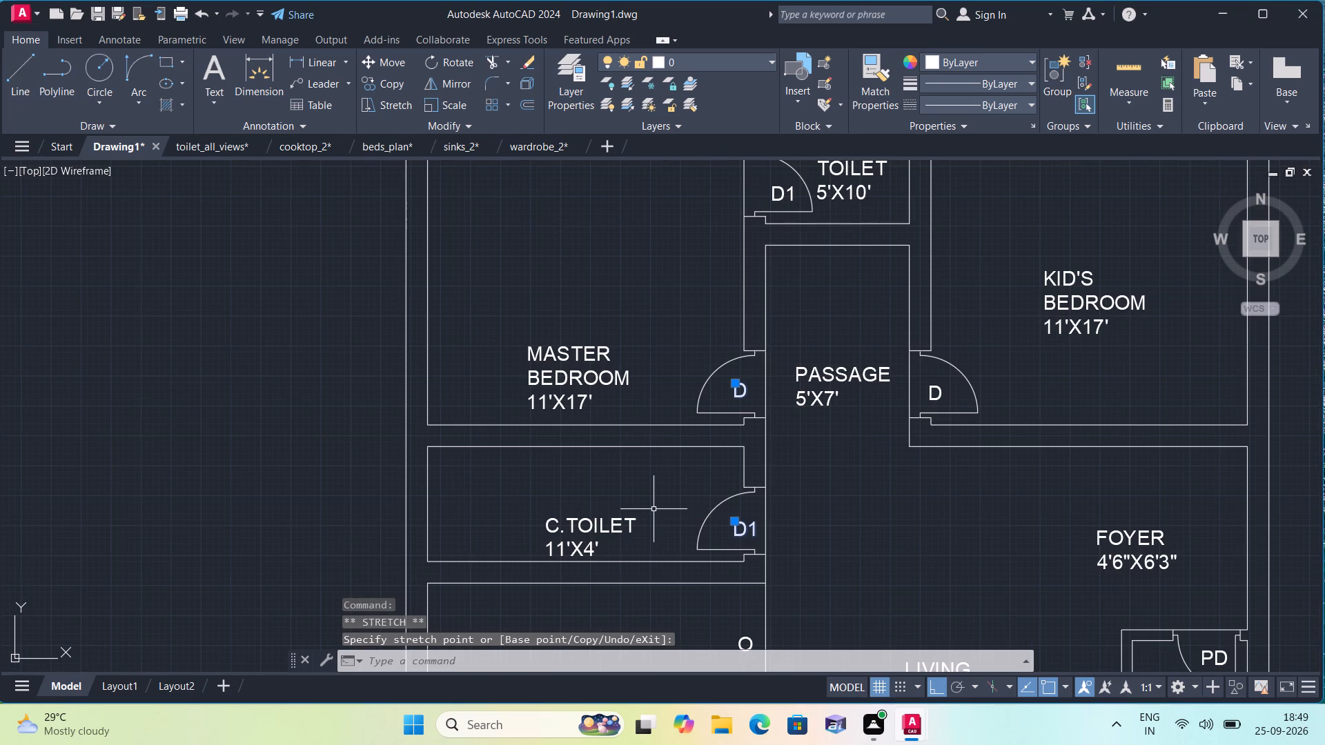
Examine the room and door labels across the plan, from the bedrooms down to the verandah, and clear the selection.
middle_drag(654, 508, 648, 444)
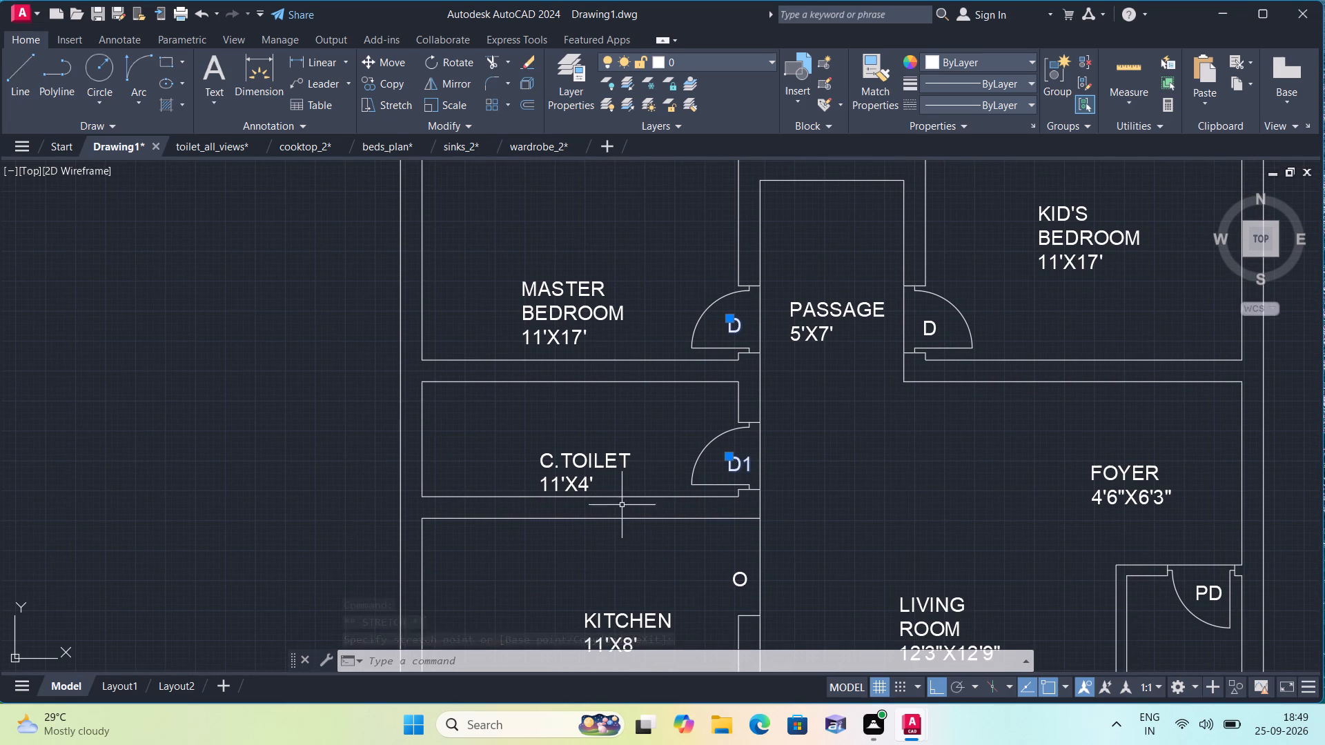
middle_drag(622, 506, 618, 411)
scroll(618, 410, down, 1)
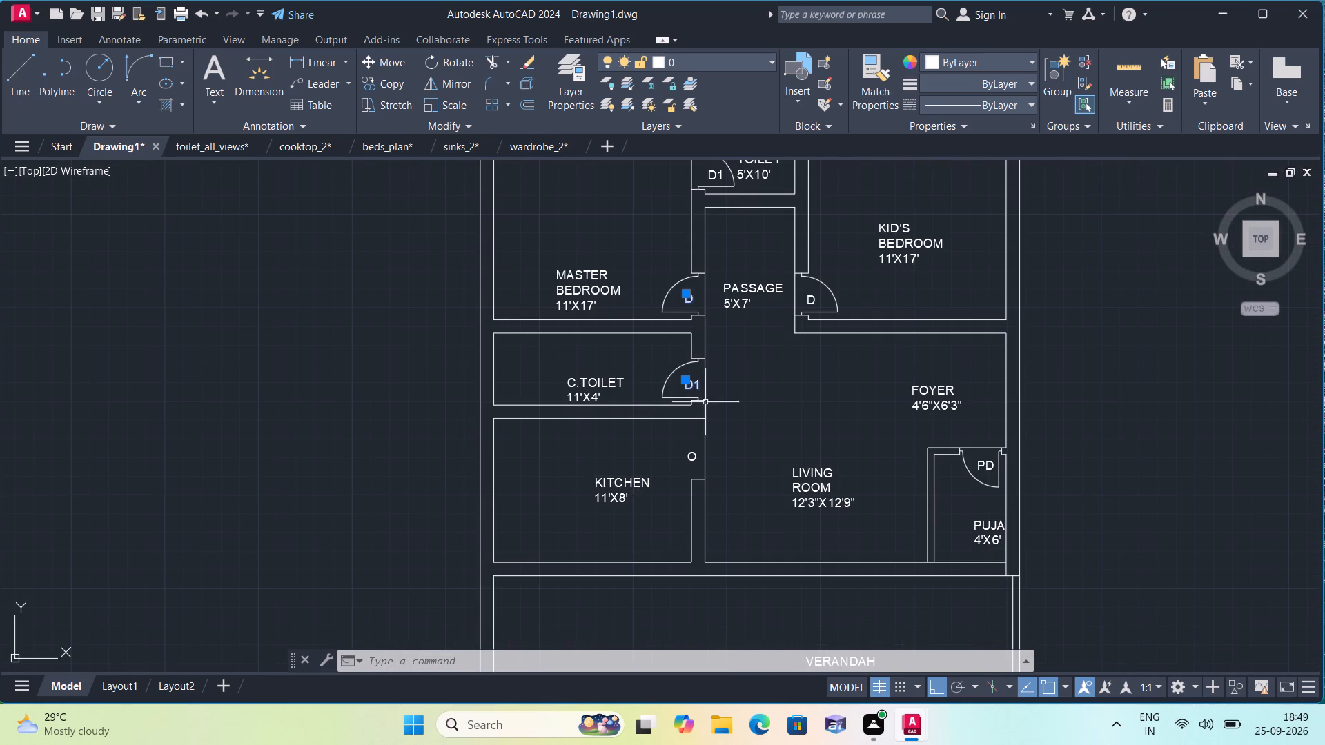
middle_drag(747, 372, 741, 439)
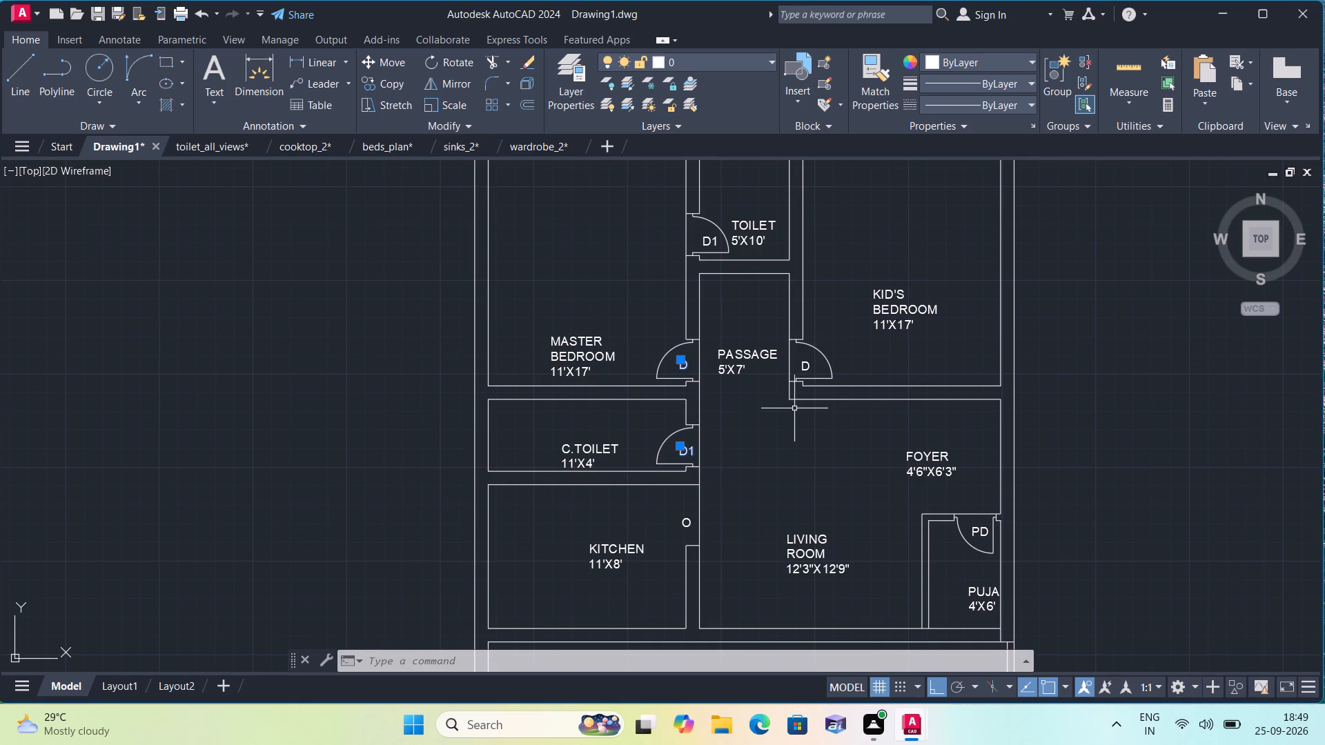
middle_drag(806, 415, 794, 392)
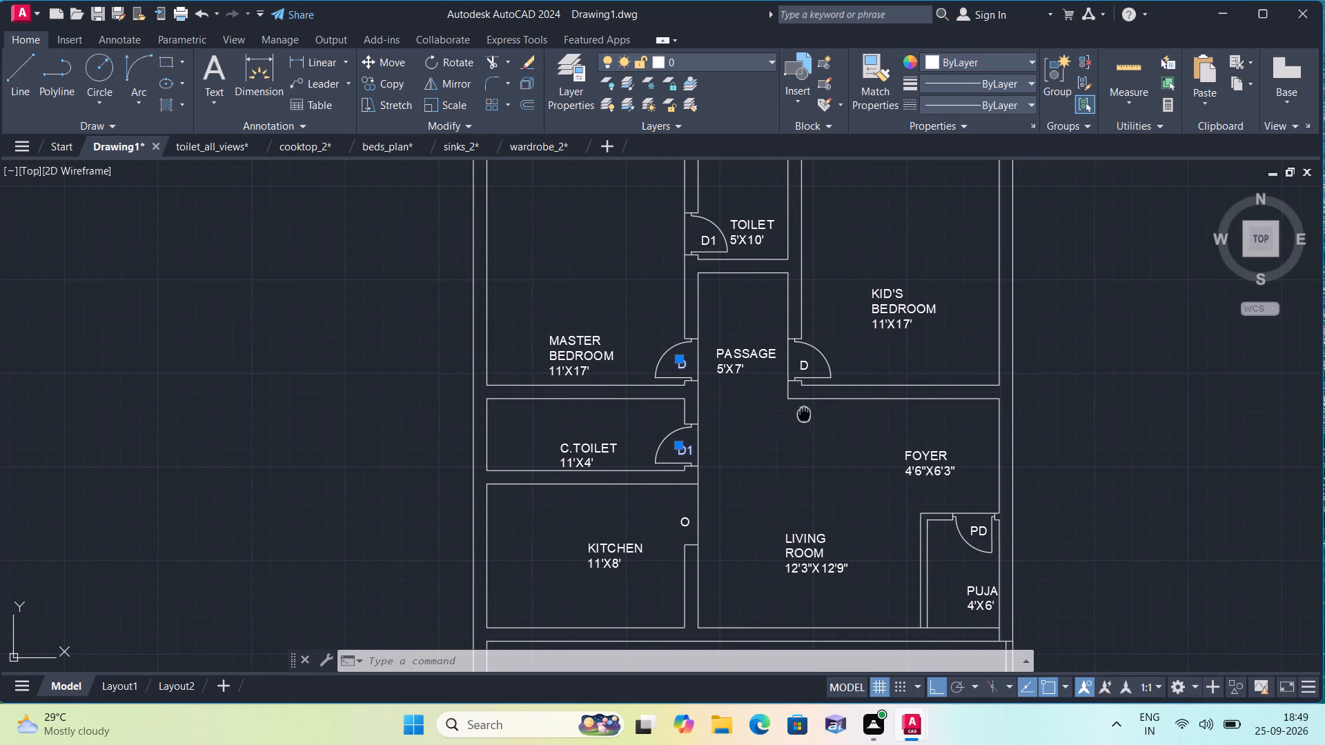
middle_drag(794, 392, 784, 341)
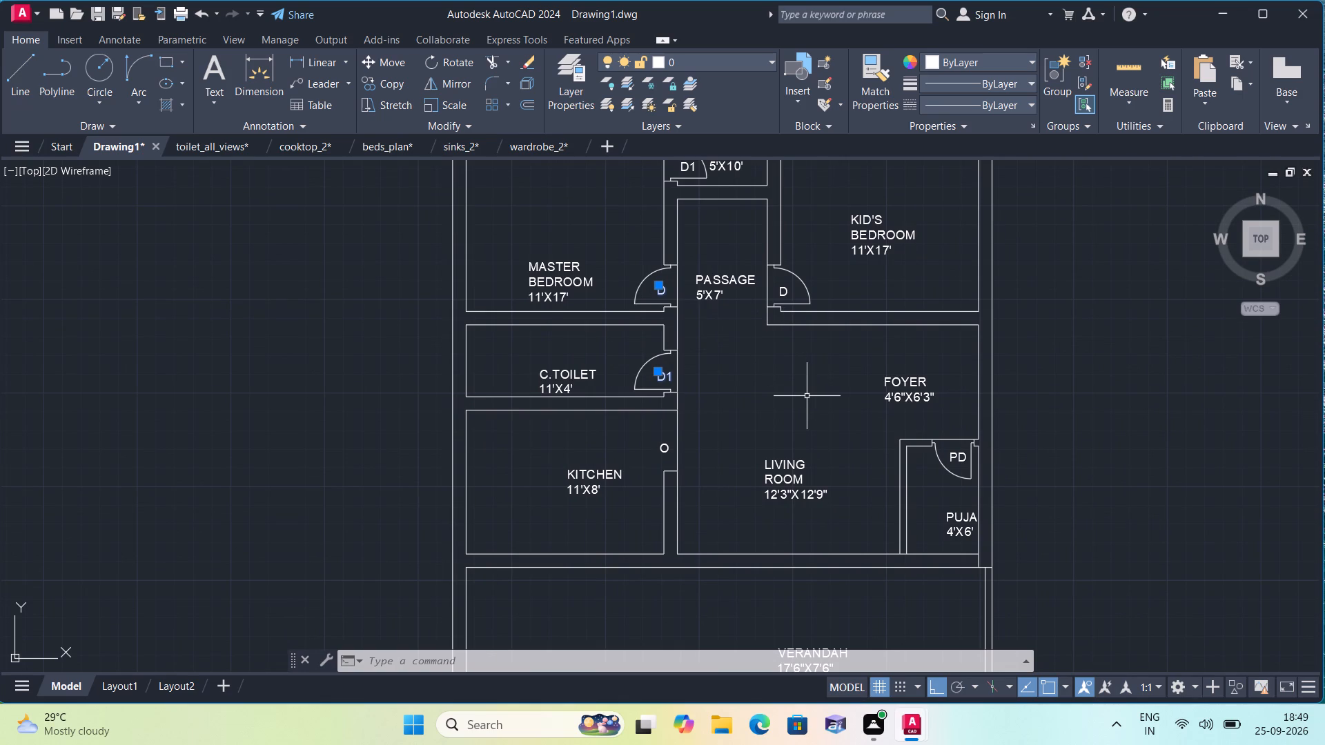
middle_drag(807, 395, 783, 322)
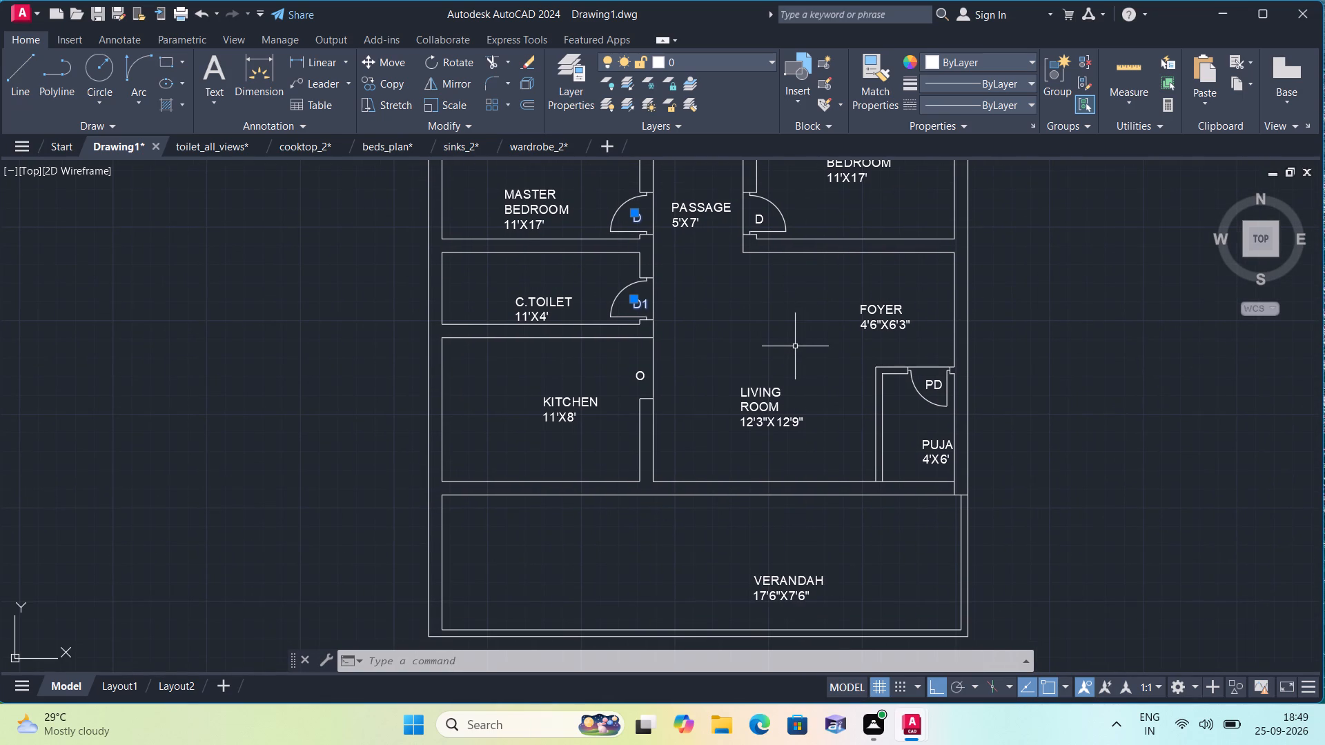
middle_drag(795, 346, 773, 321)
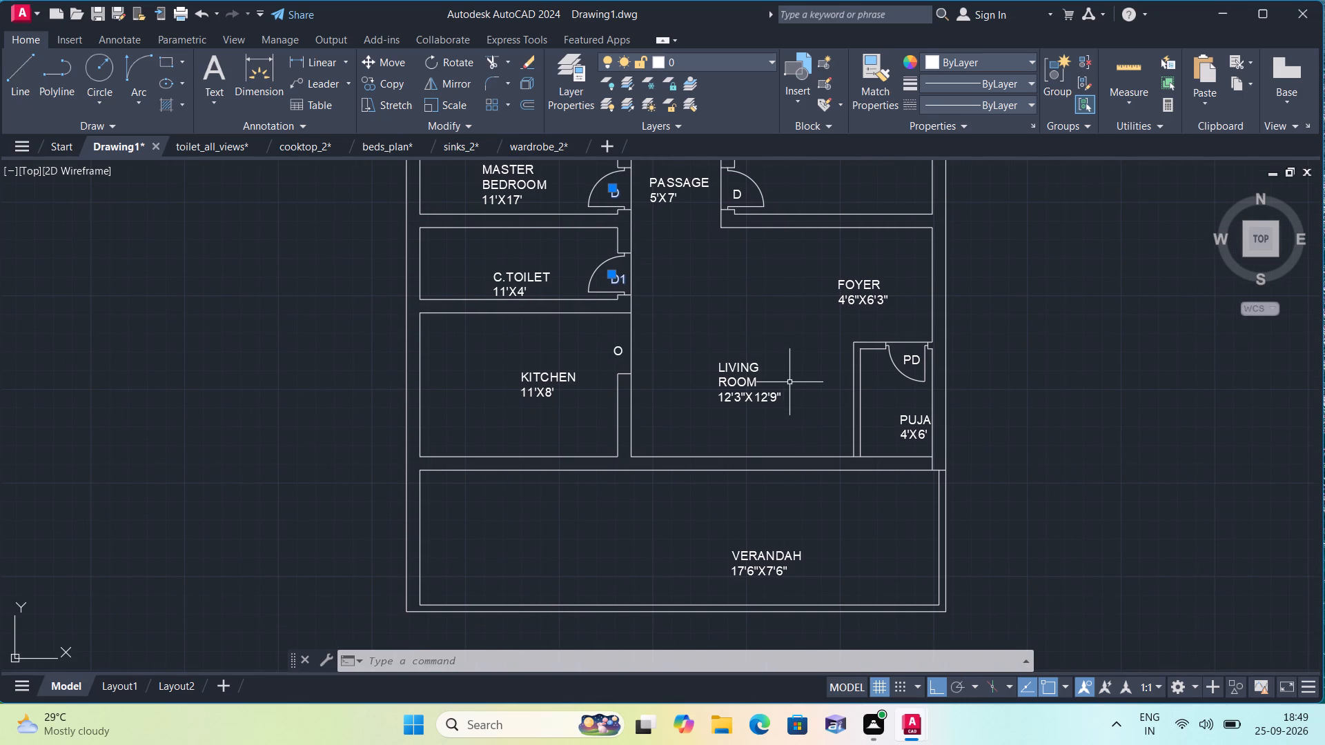
middle_drag(789, 382, 783, 339)
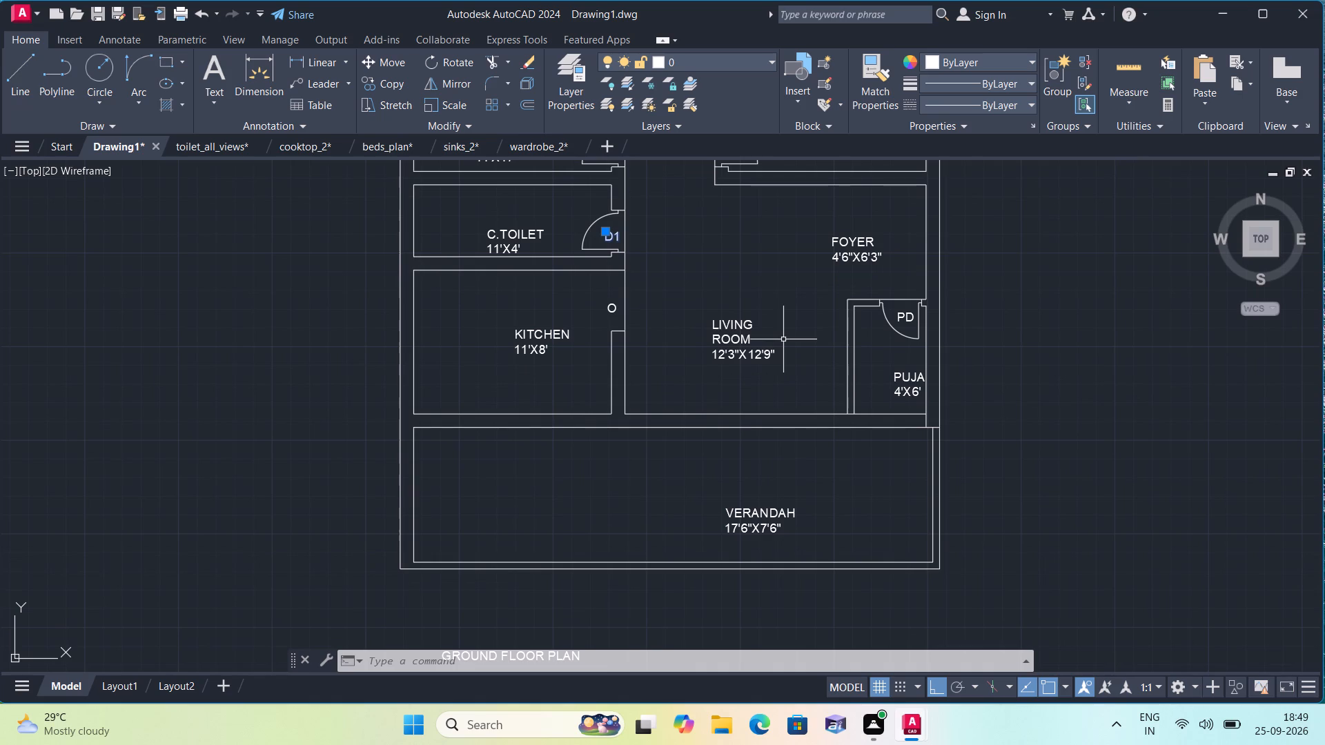
scroll(783, 339, down, 2)
middle_drag(760, 314, 764, 399)
scroll(740, 349, up, 1)
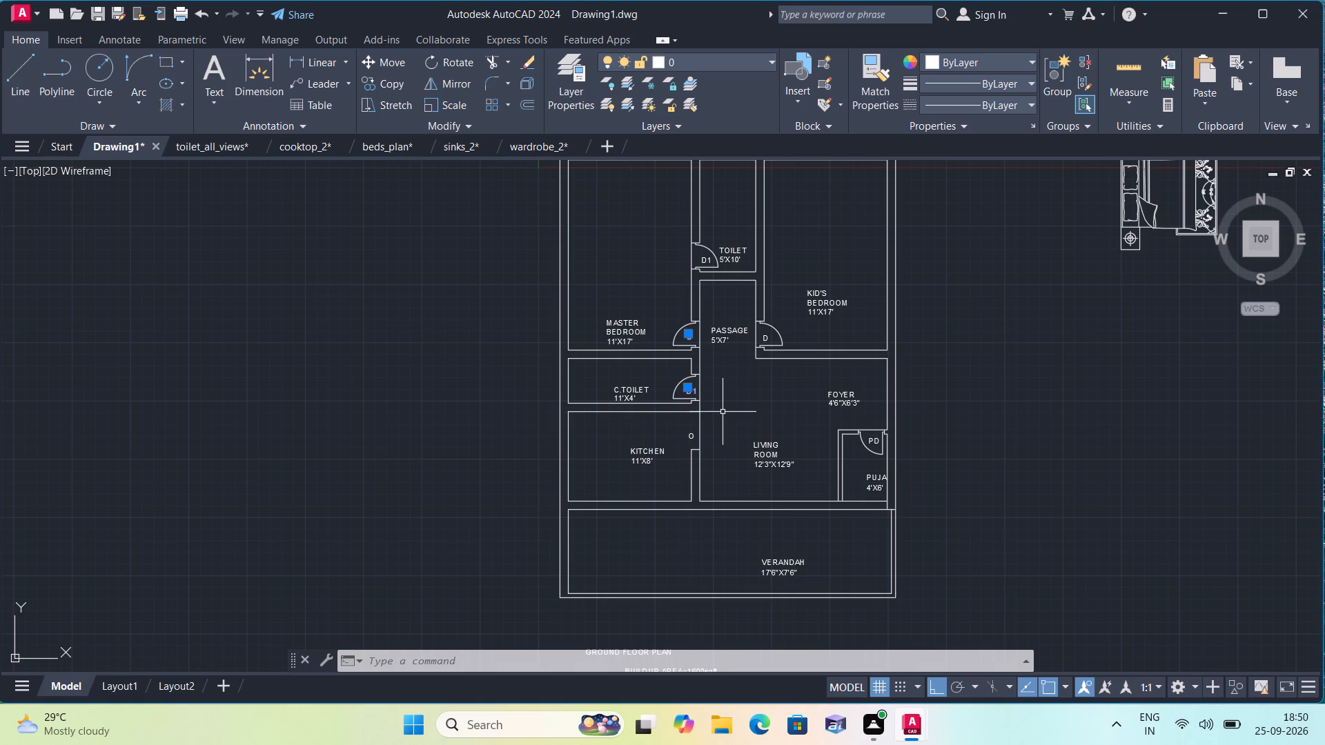
scroll(723, 412, up, 1)
key(Escape)
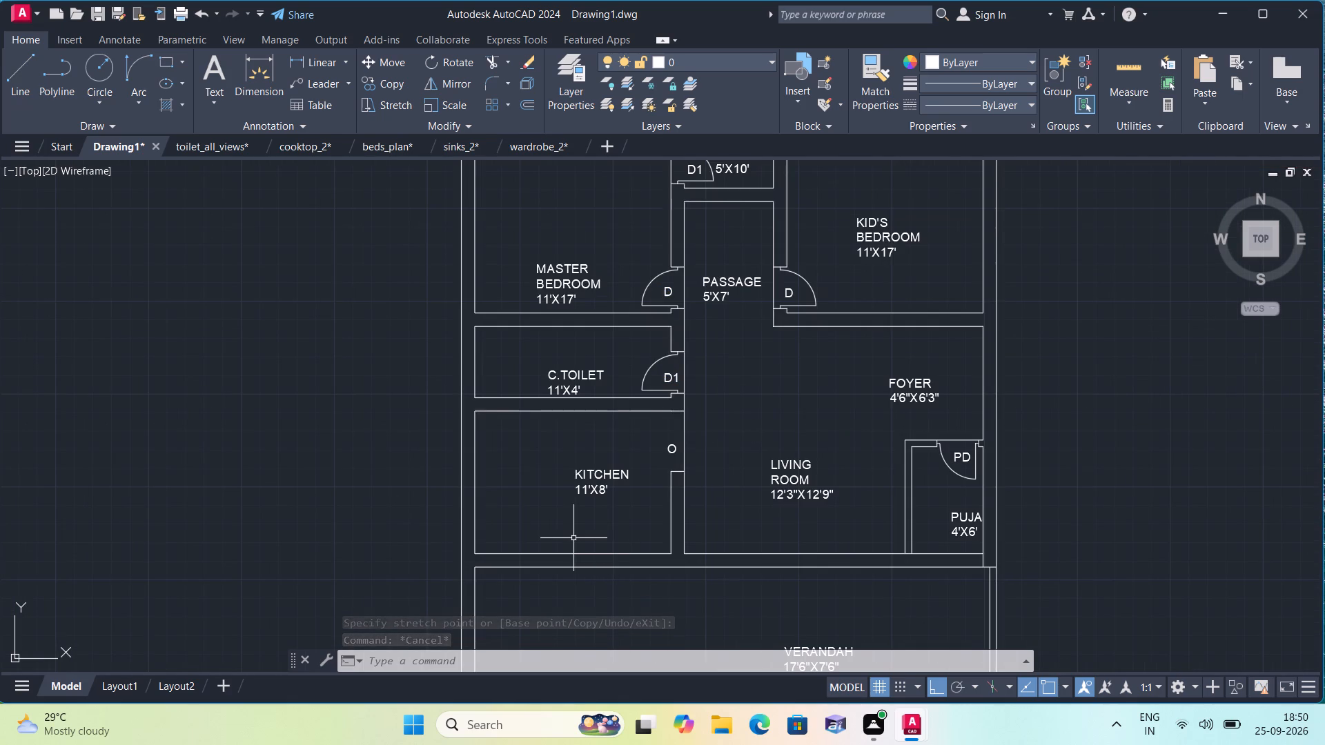
Draw a horizontal line across the kitchen just below its label, from the living-room-side inner wall to the opposite inner wall.
text(L)
key(space)
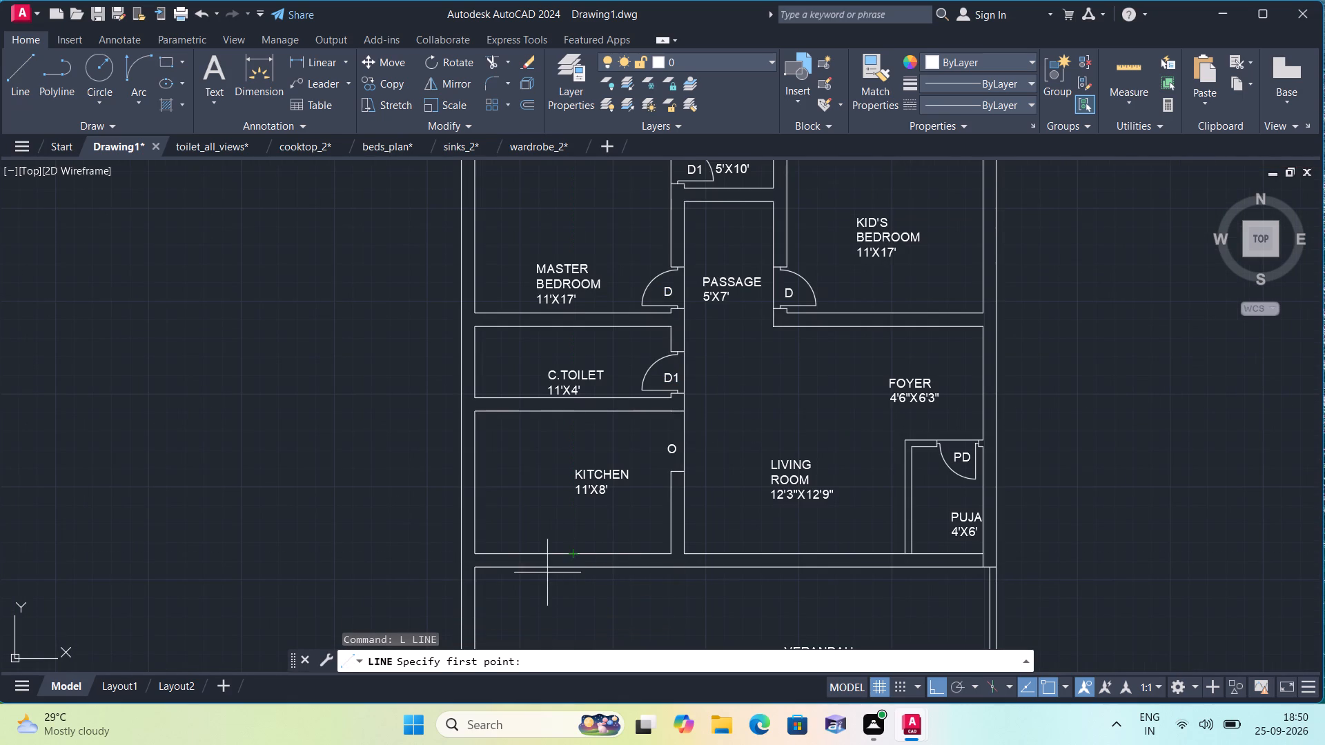
click(669, 503)
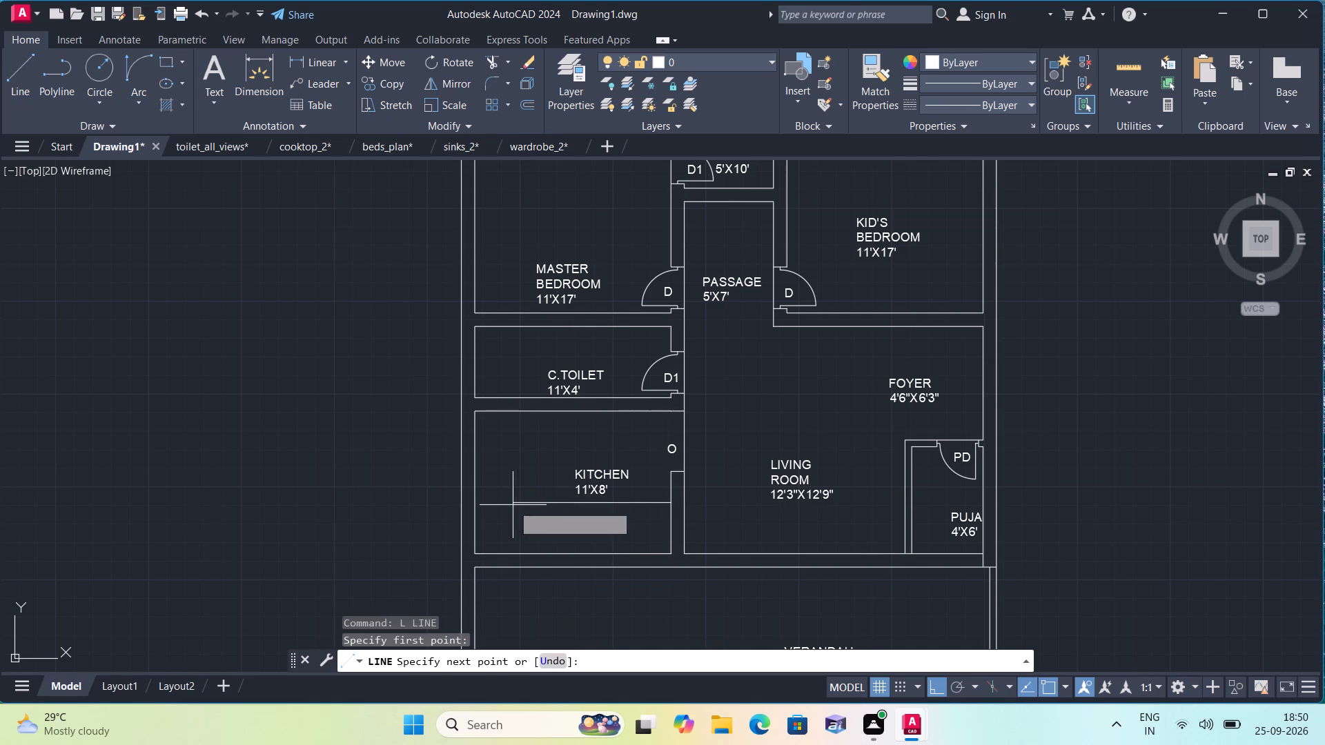
click(476, 500)
key(space)
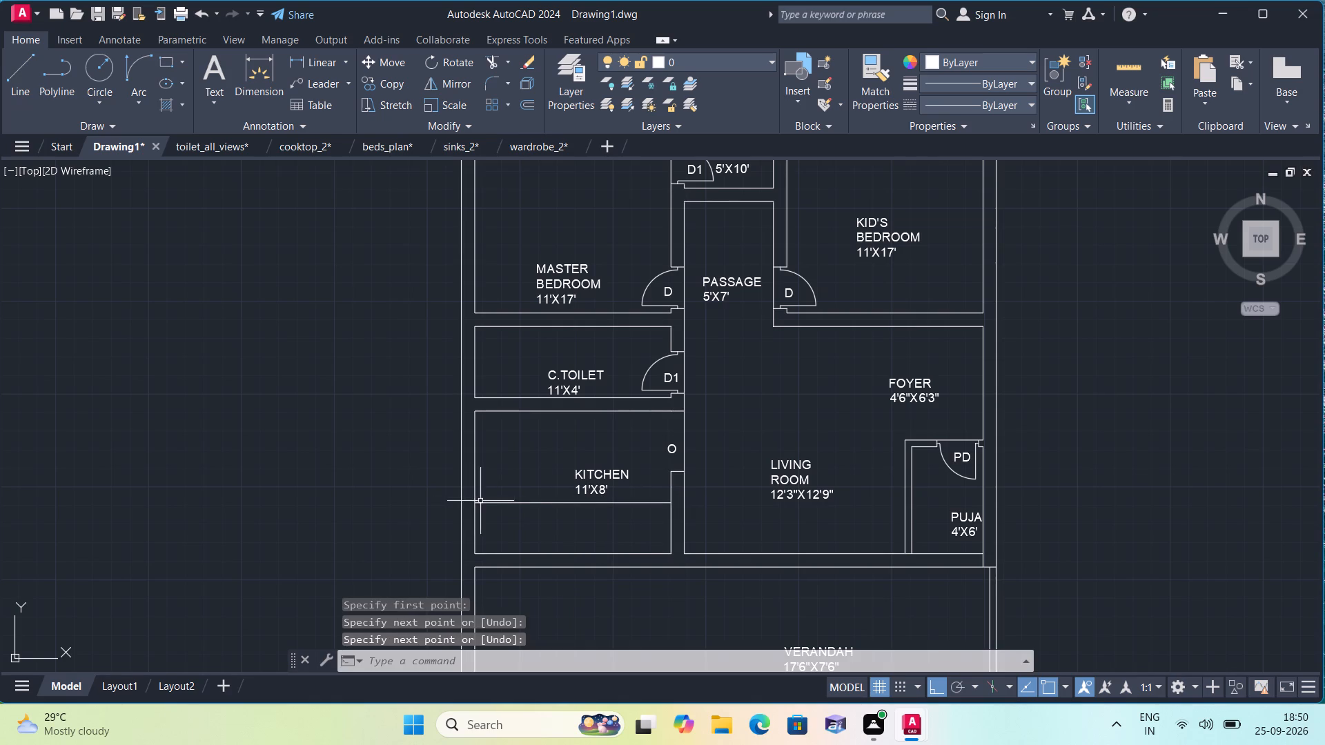
scroll(504, 501, down, 1)
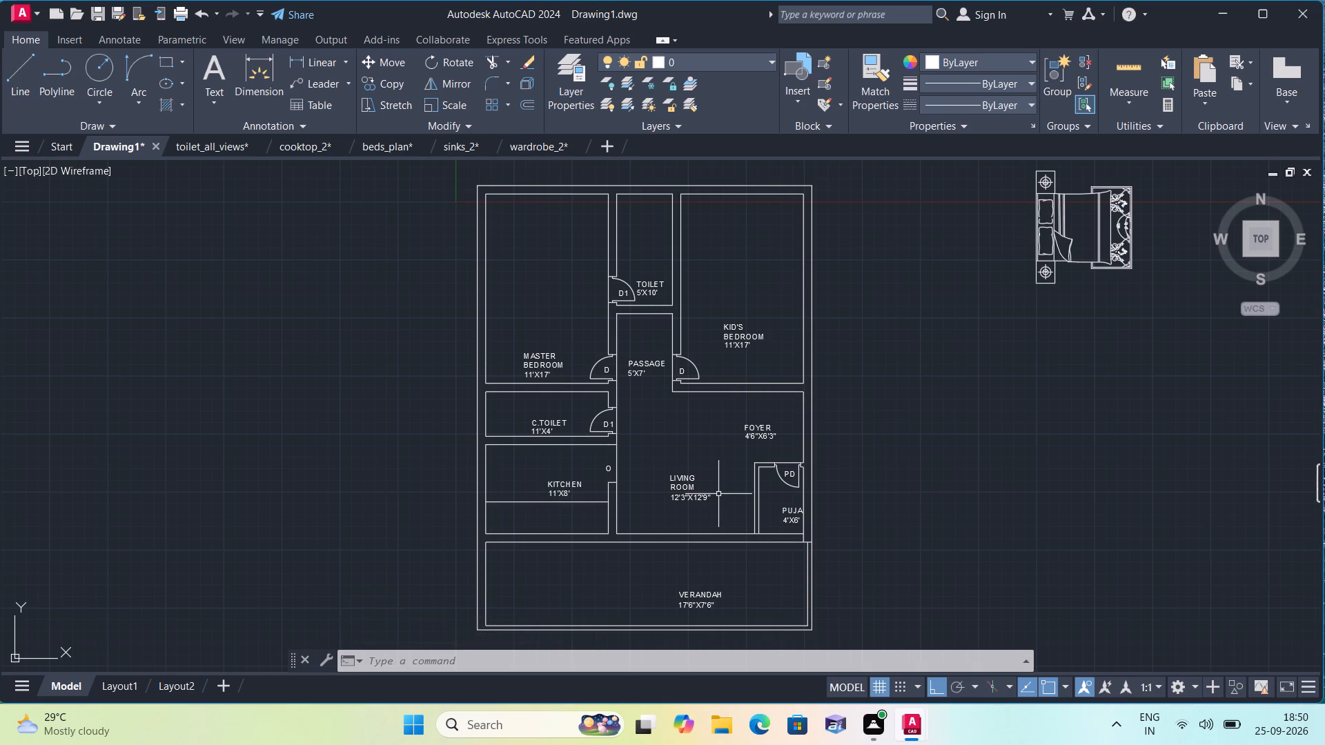
Scale the cooktop symbol beside the plan down to less than half its size, about a point near its centre.
scroll(718, 494, up, 1)
middle_drag(716, 491, 742, 373)
scroll(715, 488, down, 1)
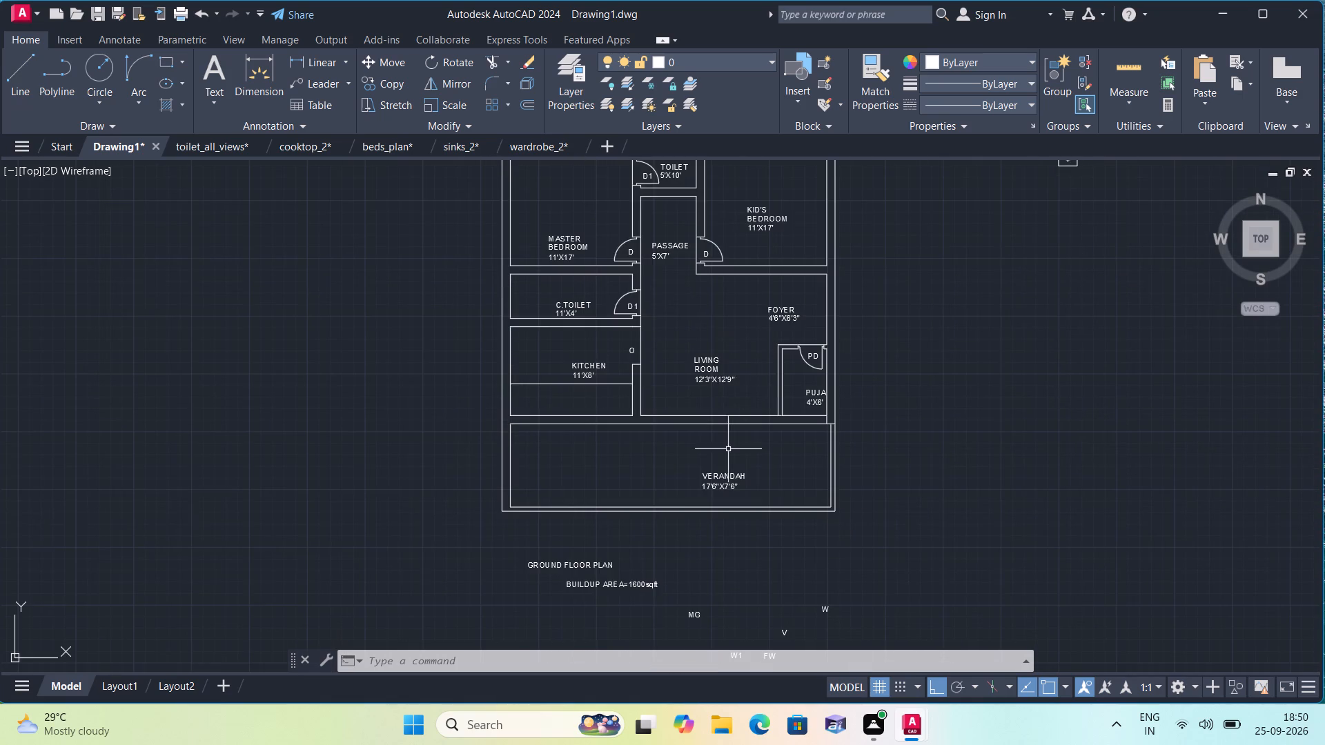
scroll(698, 488, up, 1)
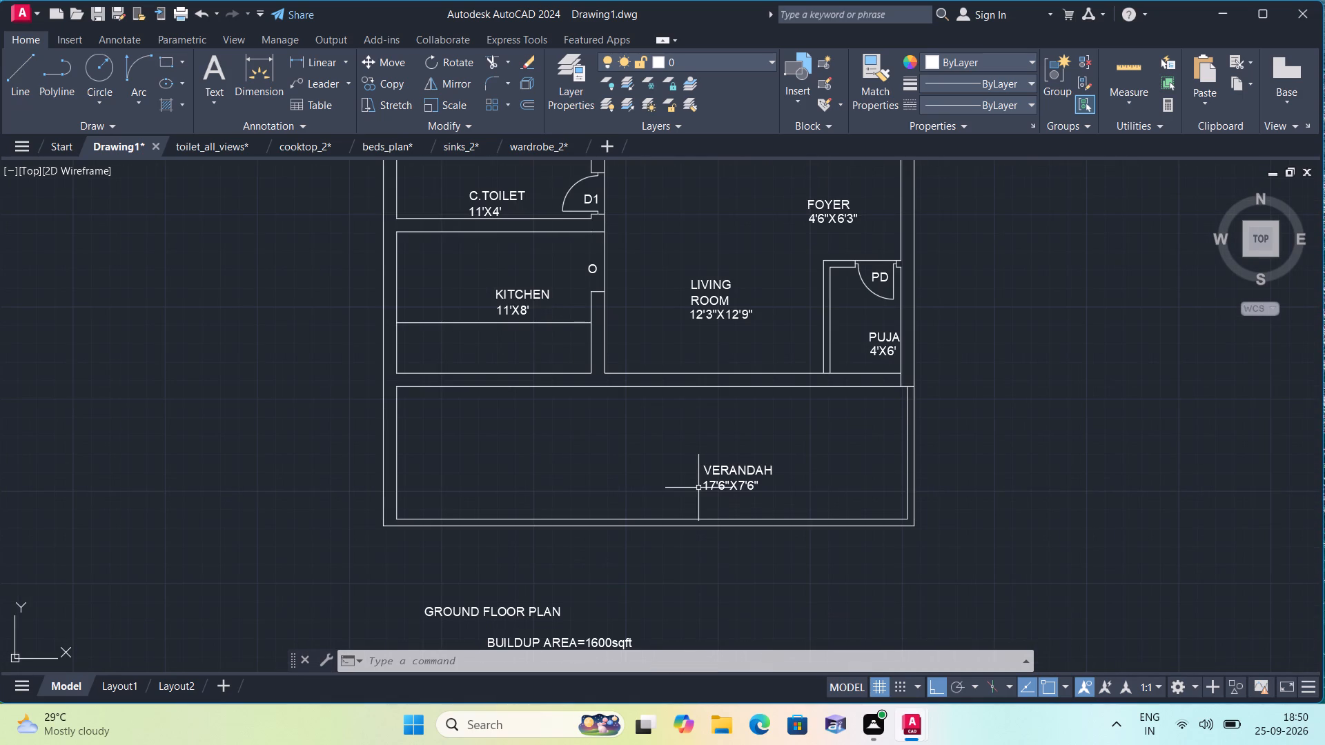
scroll(705, 487, down, 1)
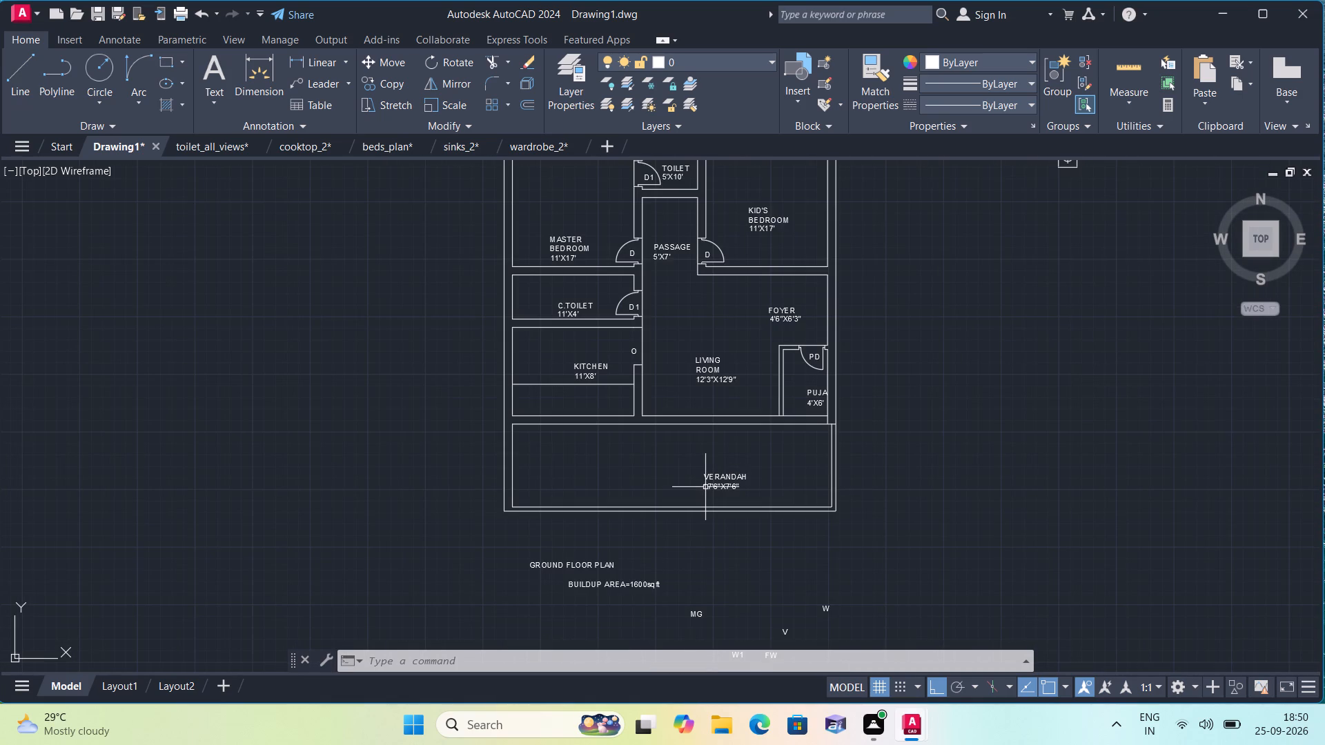
scroll(705, 487, down, 1)
middle_drag(749, 390, 744, 459)
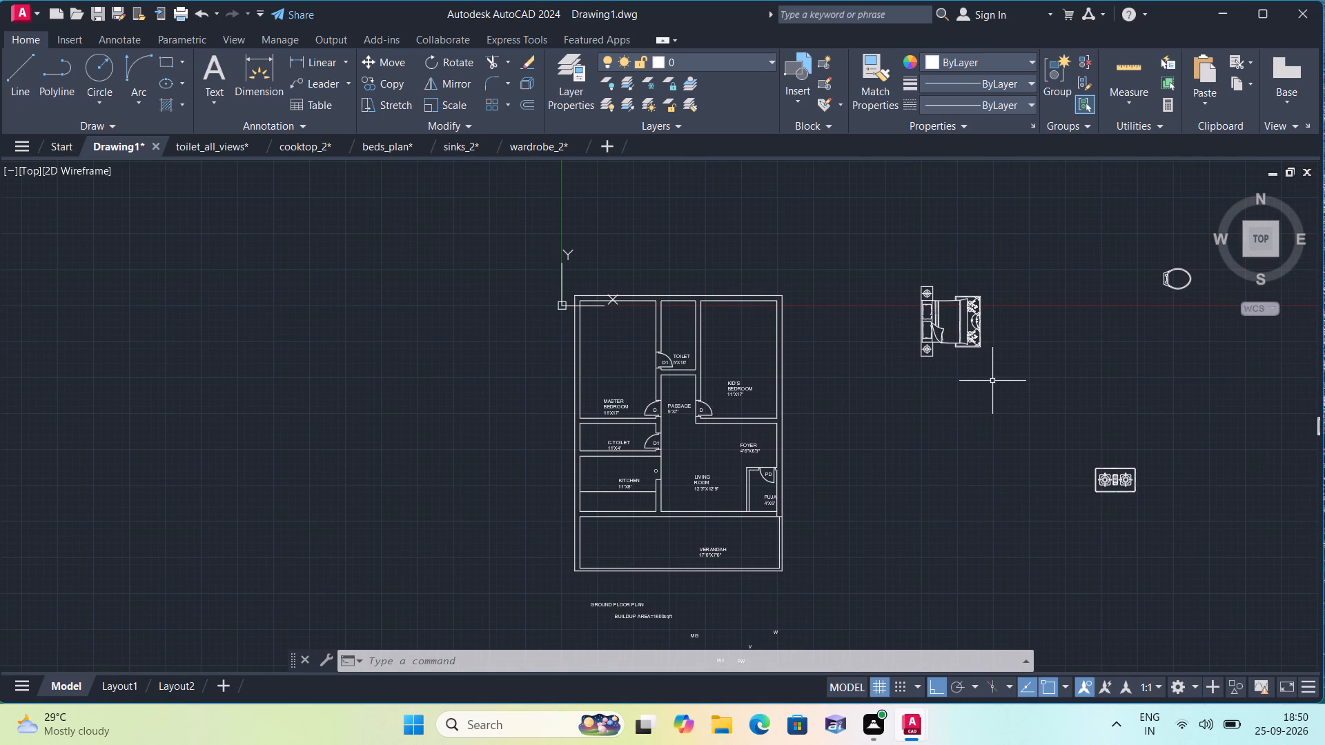
click(1166, 516)
click(1074, 439)
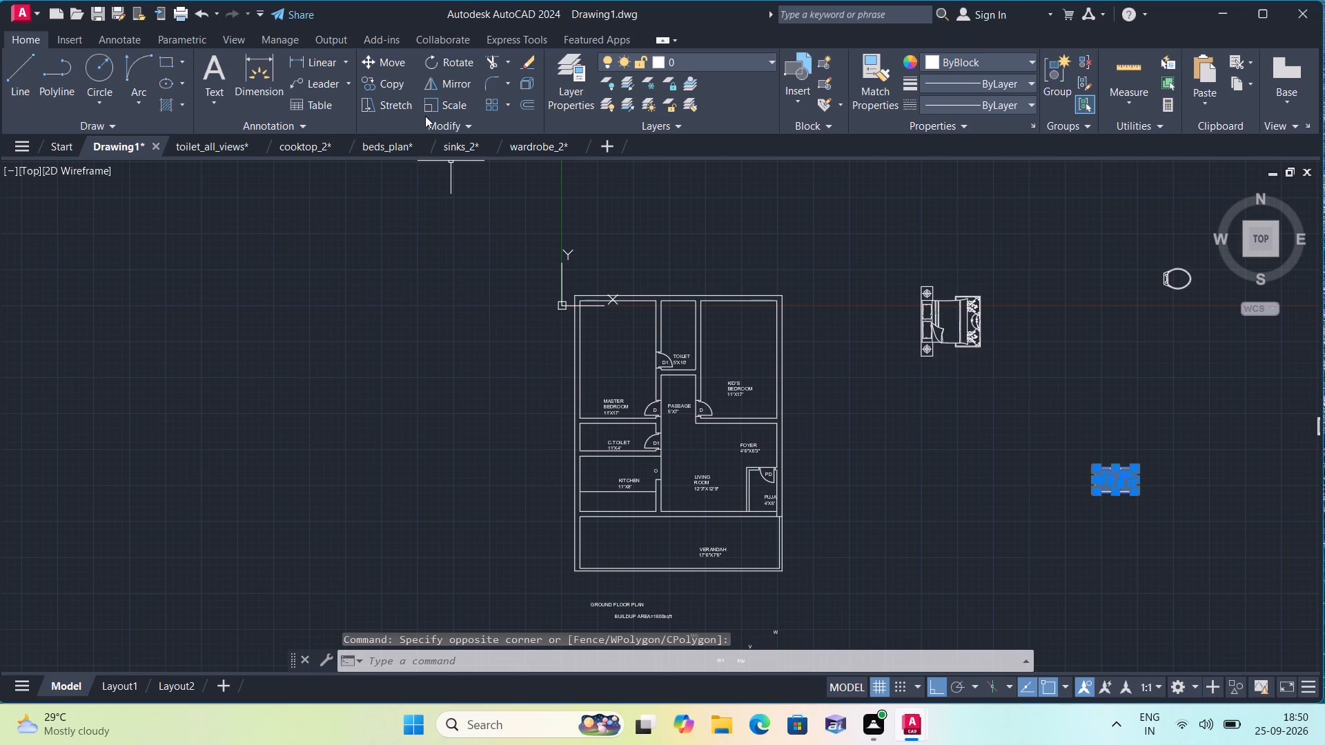
click(448, 100)
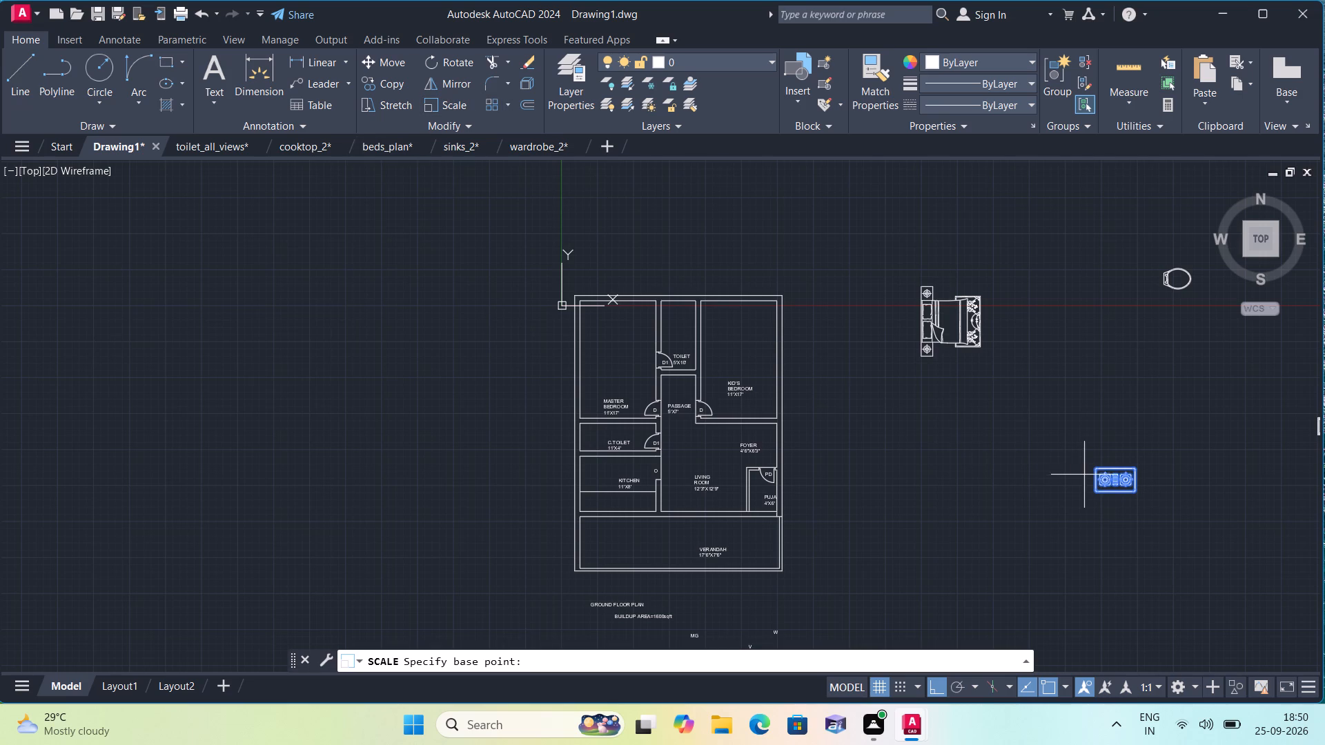
click(1114, 485)
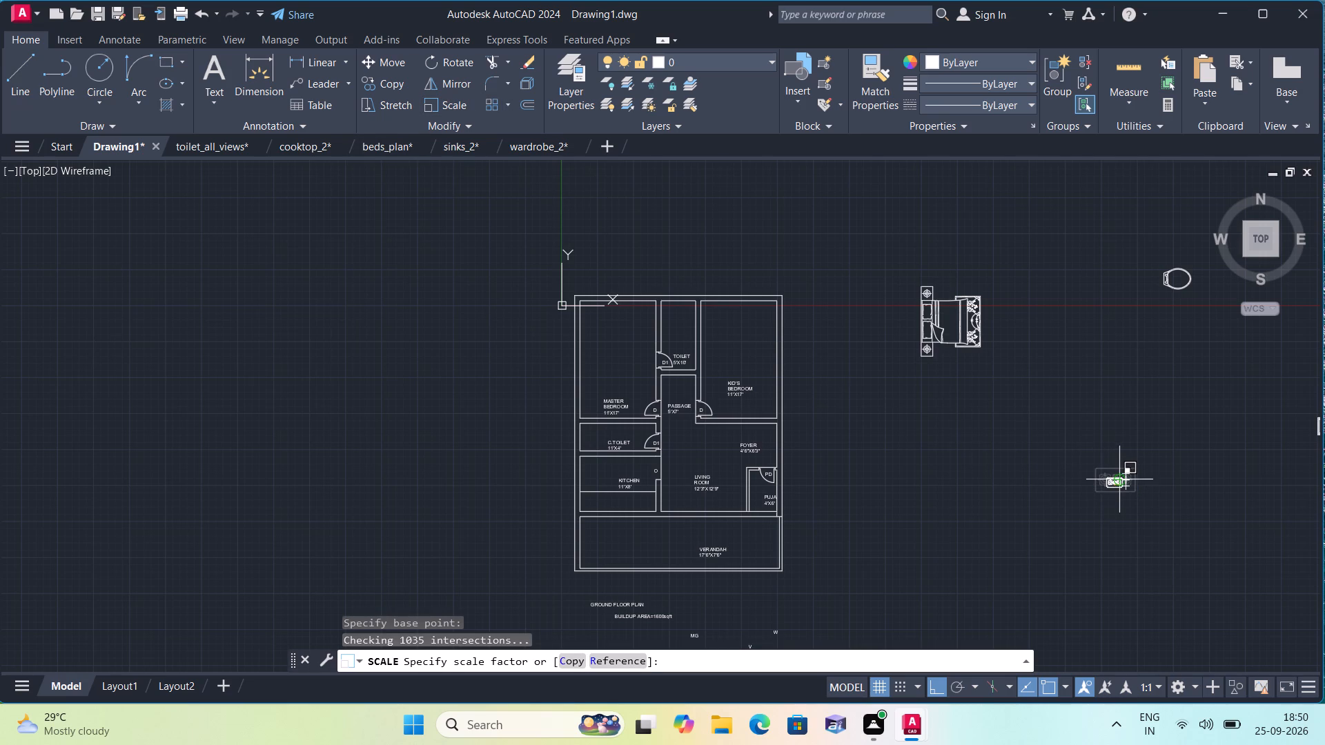
click(1115, 479)
Move the reduced cooktop freely, with Ortho off, onto the kitchen counter near the end by the outer wall.
drag(1123, 518, 1117, 506)
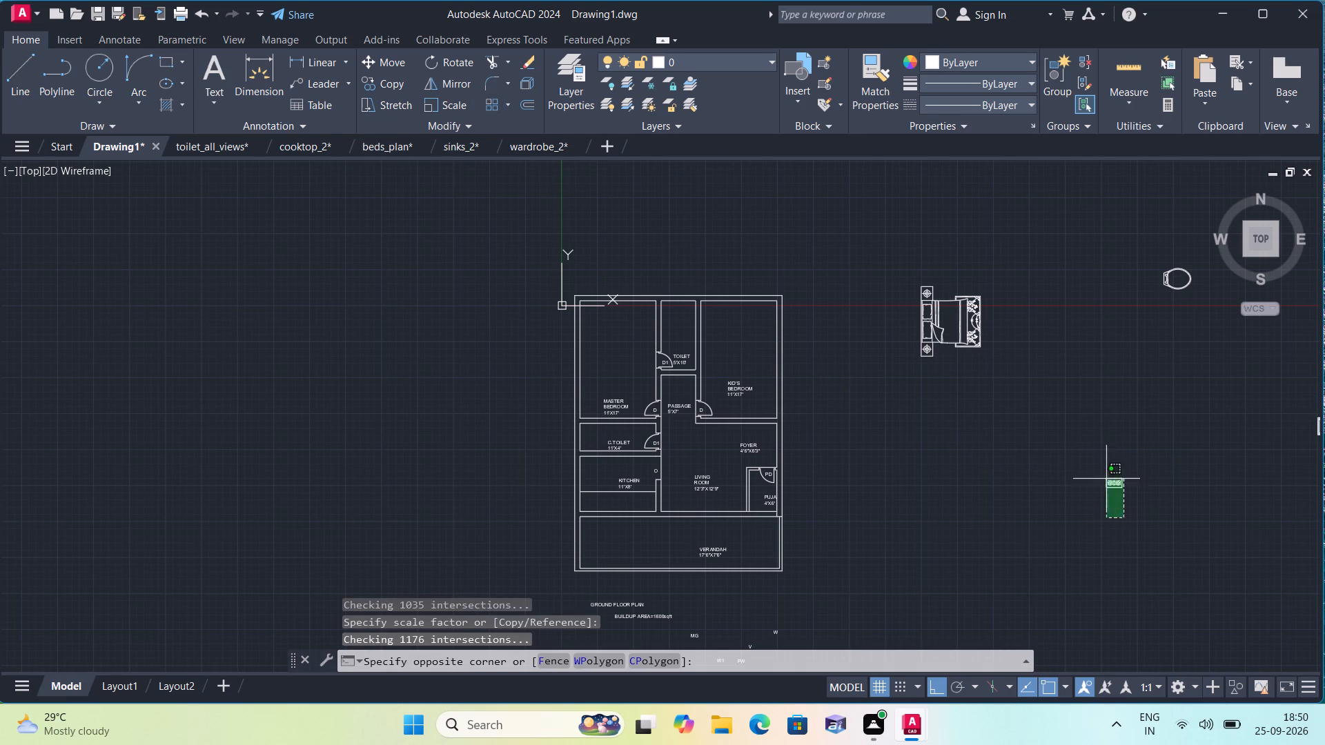
click(1072, 444)
click(389, 59)
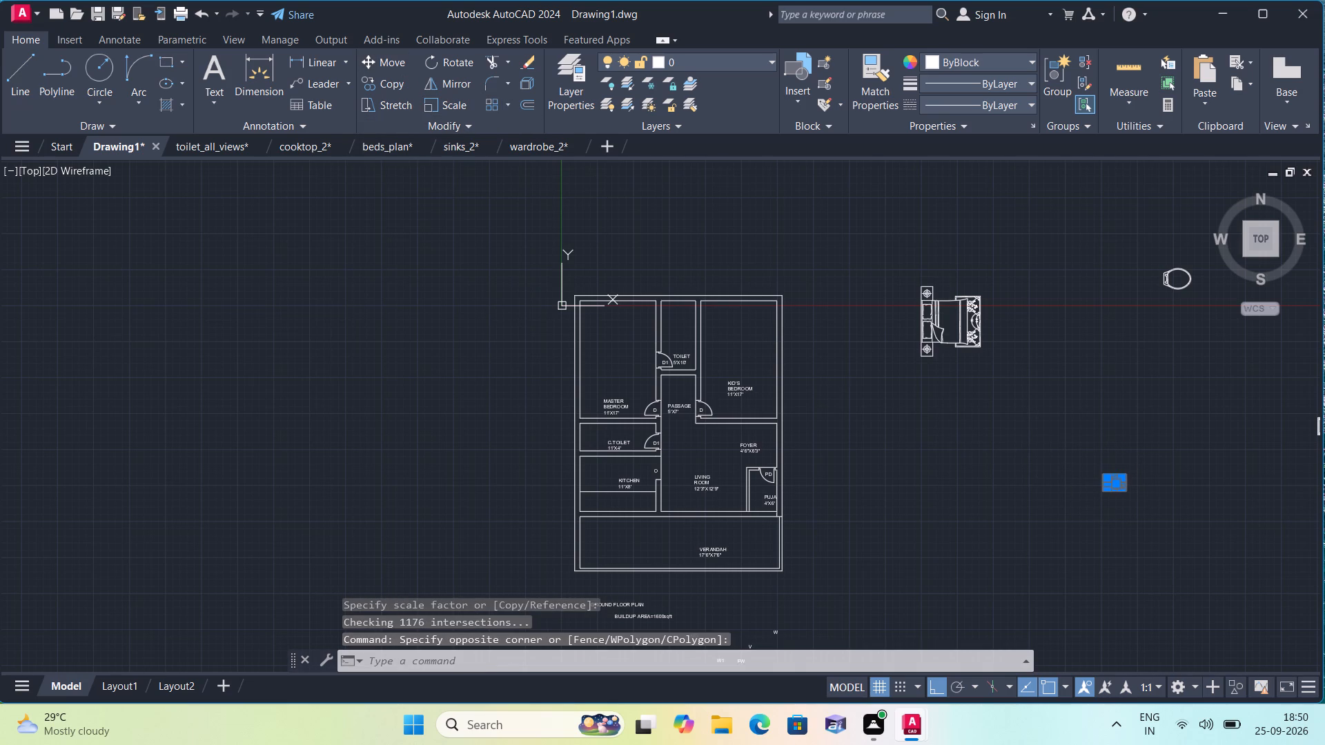
click(1119, 482)
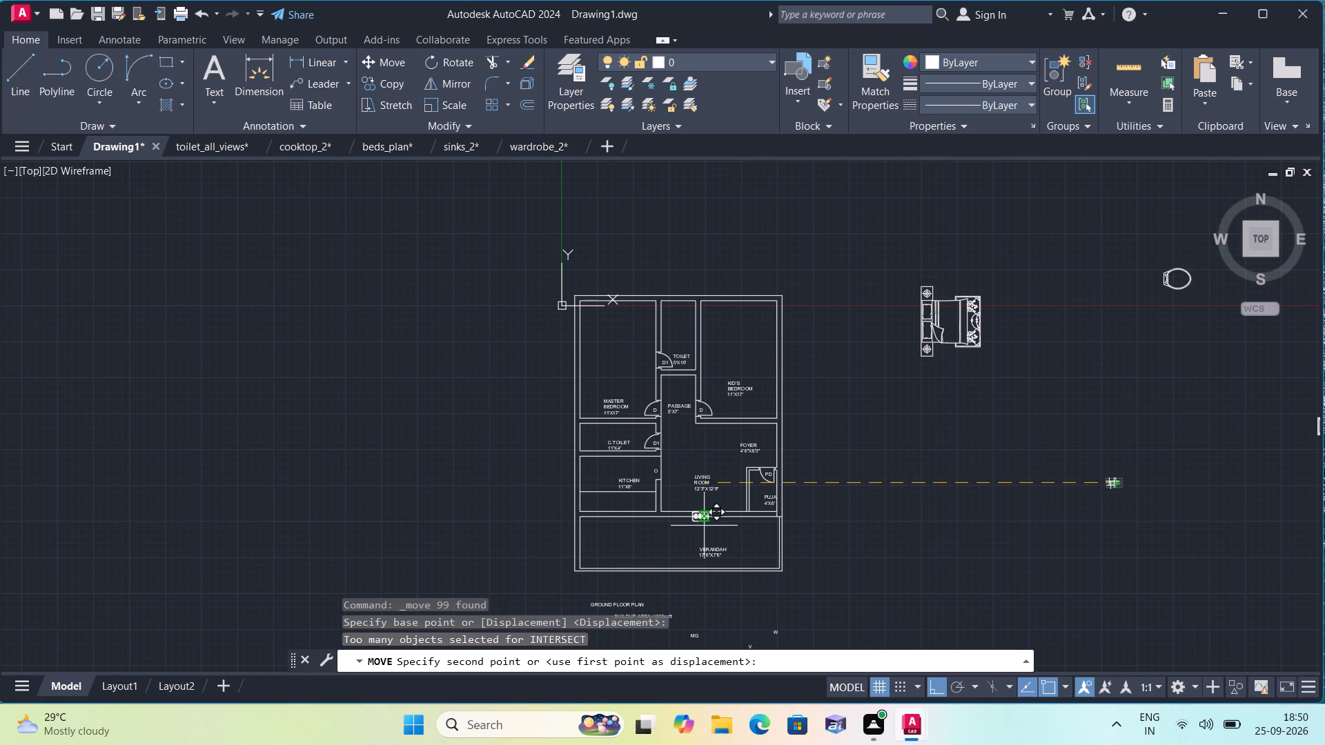
key(F8)
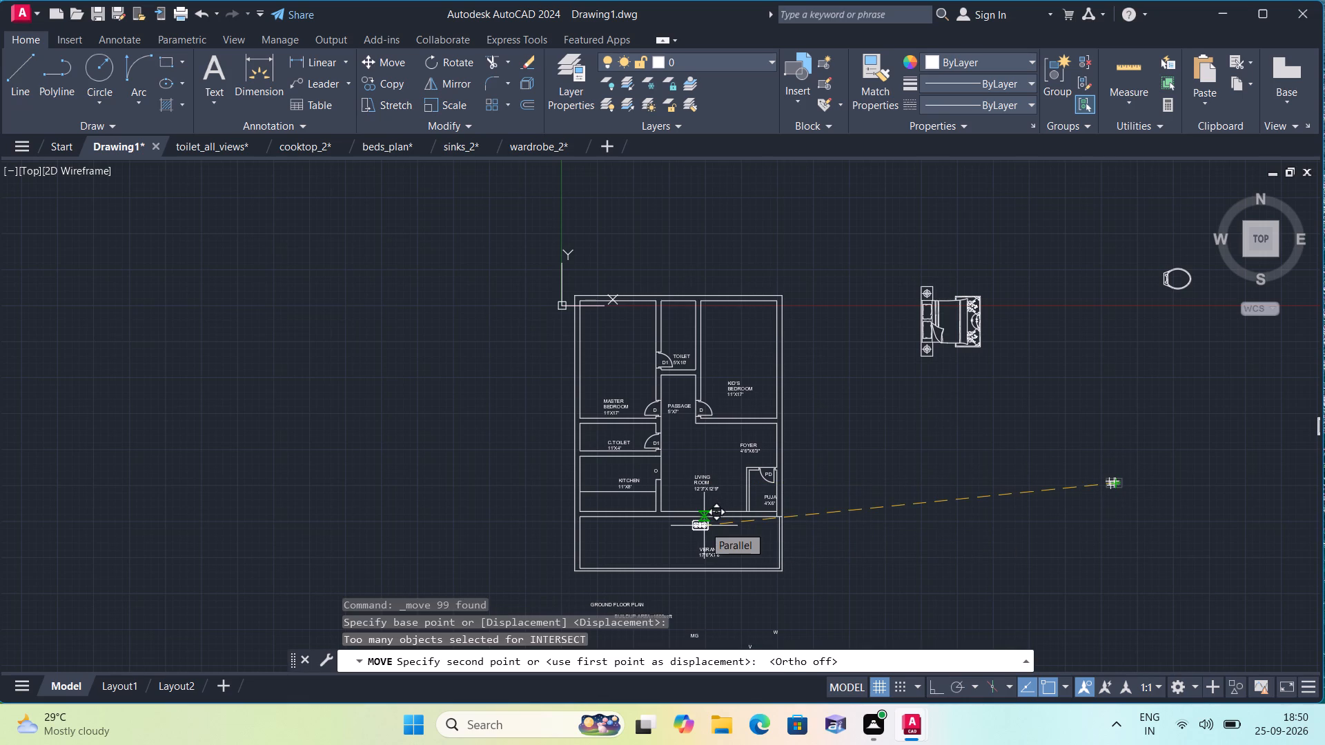
scroll(596, 496, up, 4)
click(602, 506)
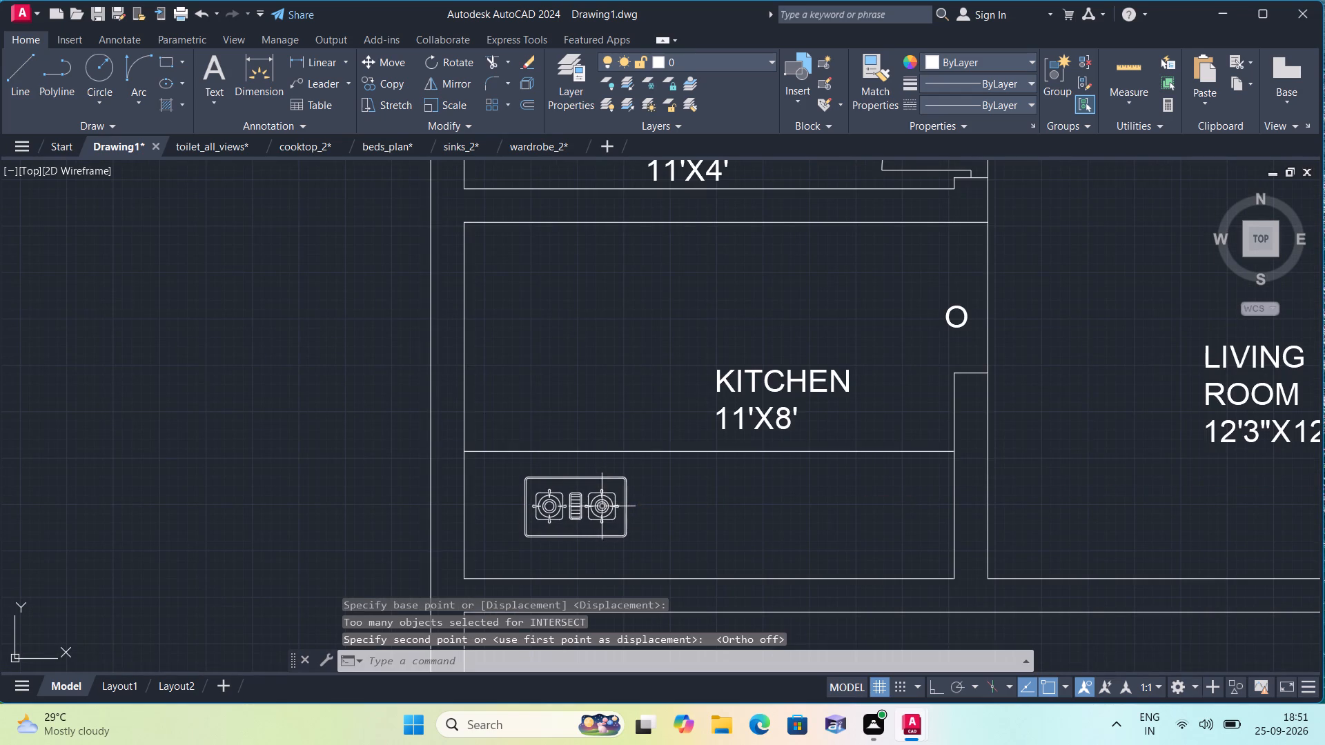
Scale the cooktop on the kitchen counter up to about one and a half times its size so it fills the counter depth better.
click(641, 551)
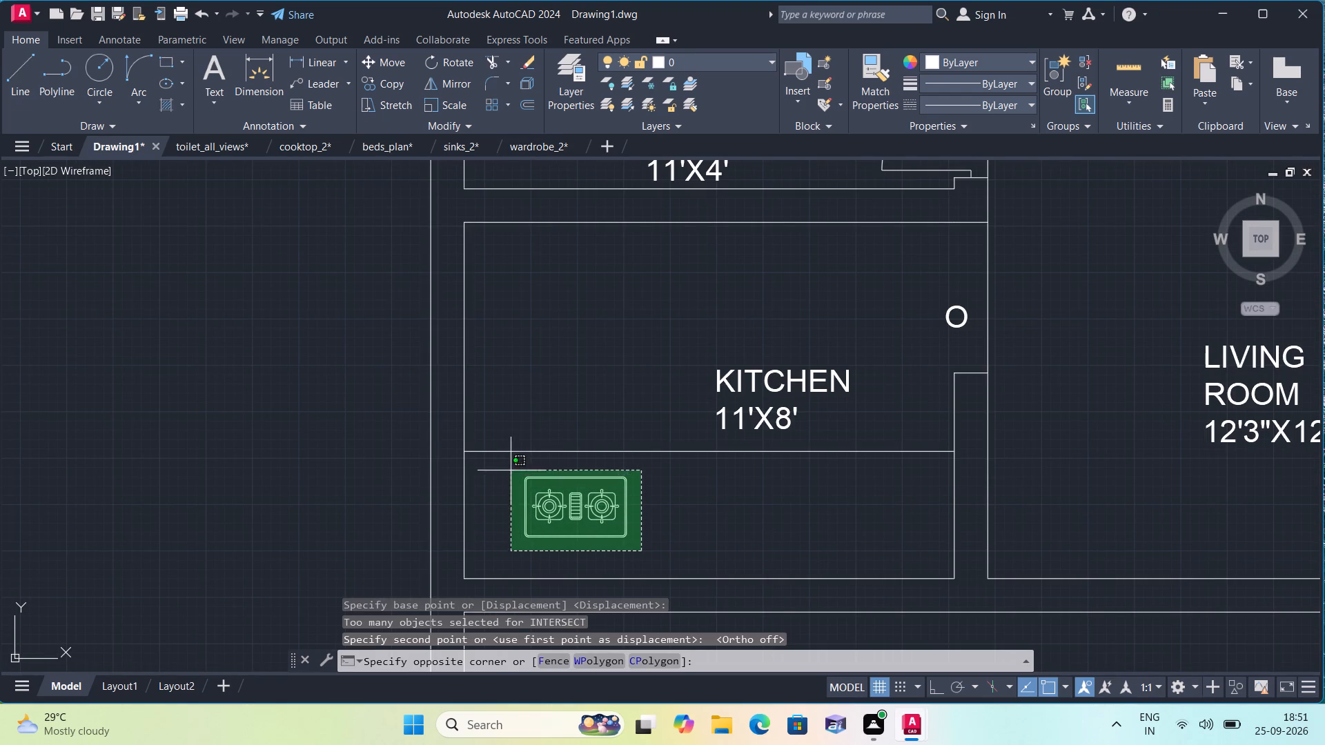
click(500, 459)
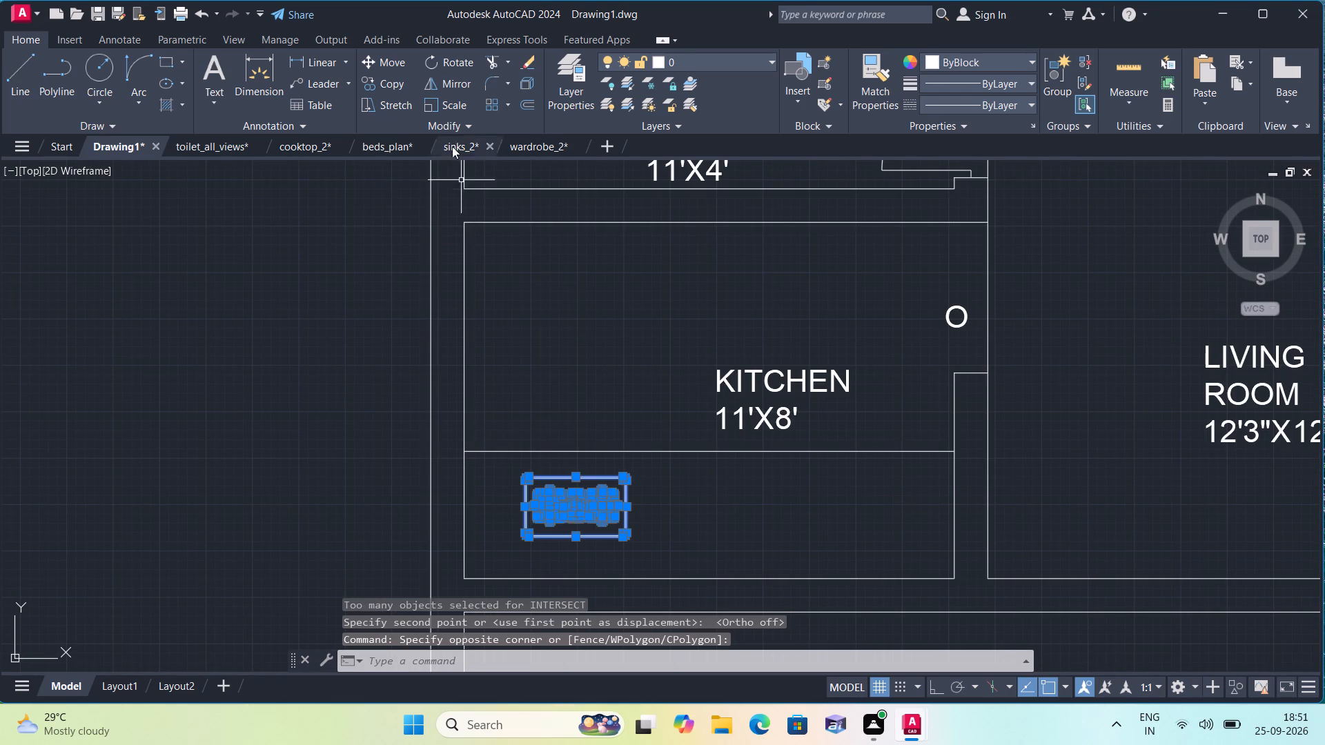
click(450, 104)
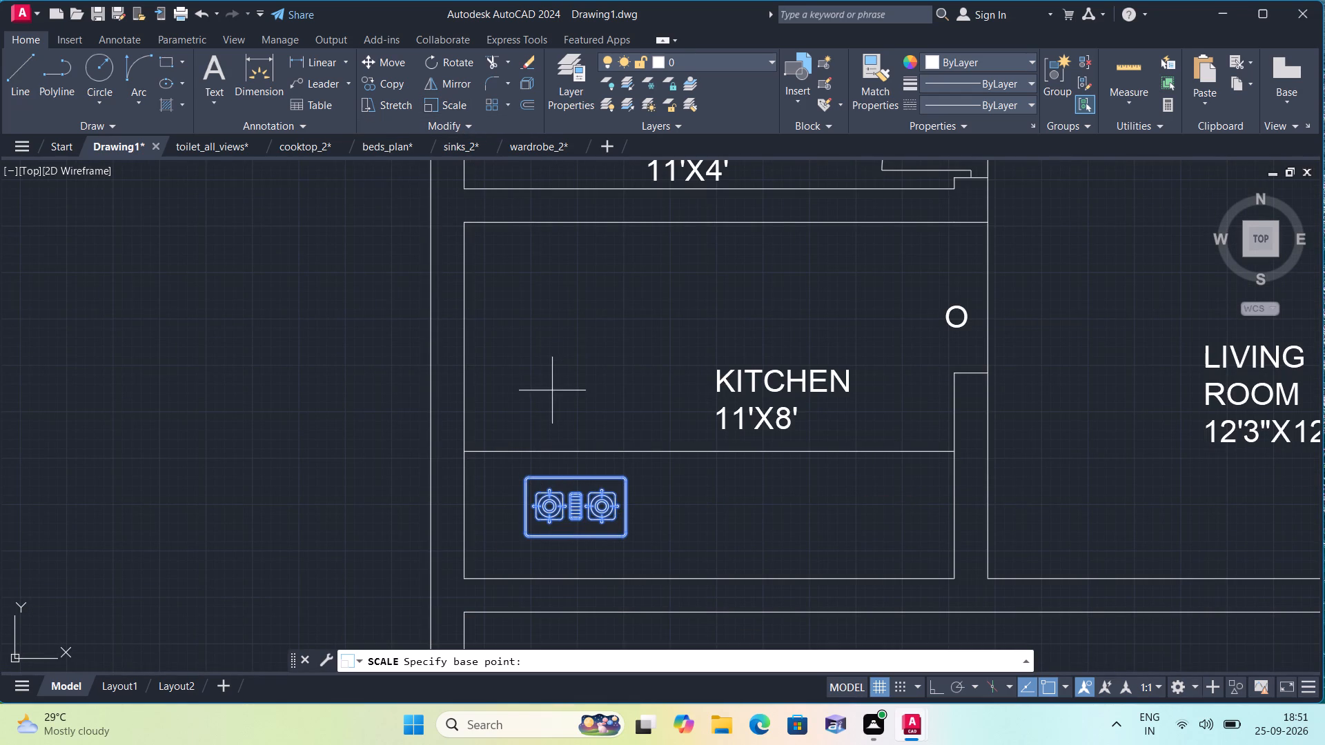
click(562, 488)
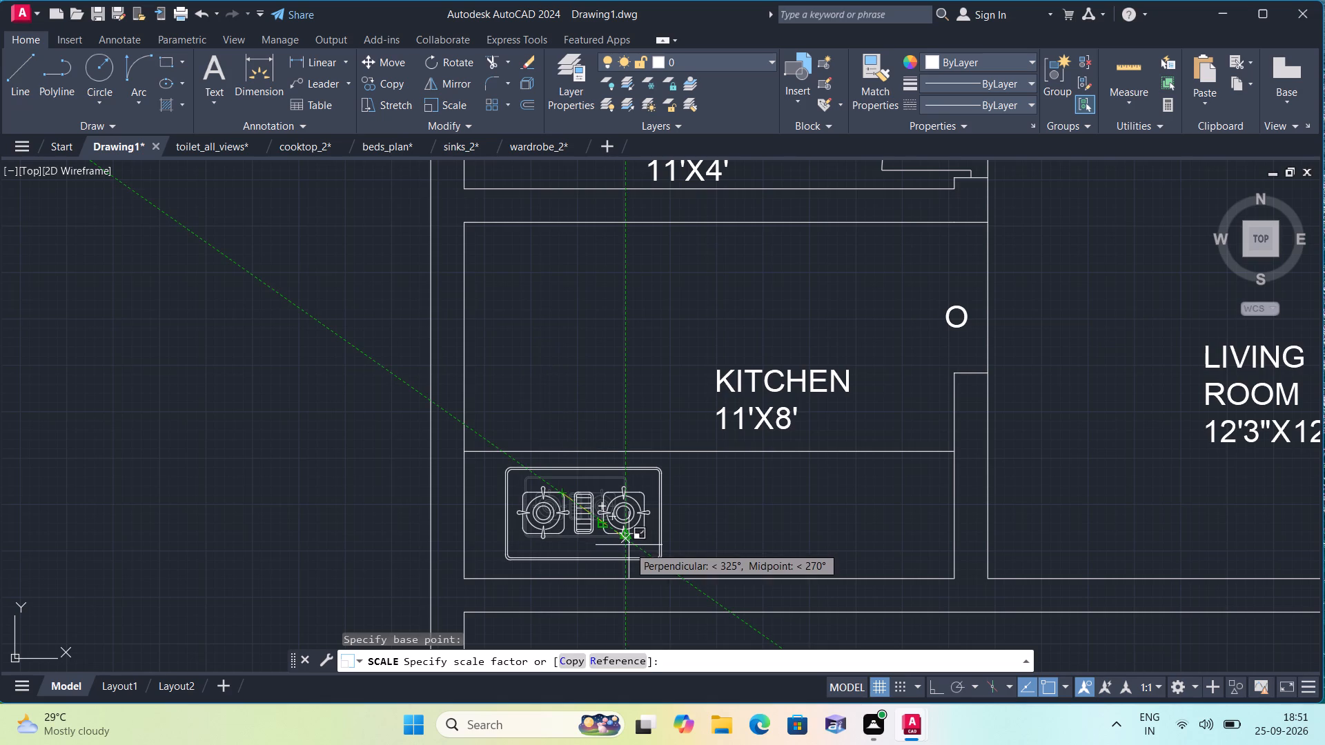
click(629, 550)
Move the sink with drainboard from outside the plan onto the kitchen counter, between the cooktop and the living-room-side wall, and clear the selection.
scroll(625, 545, down, 2)
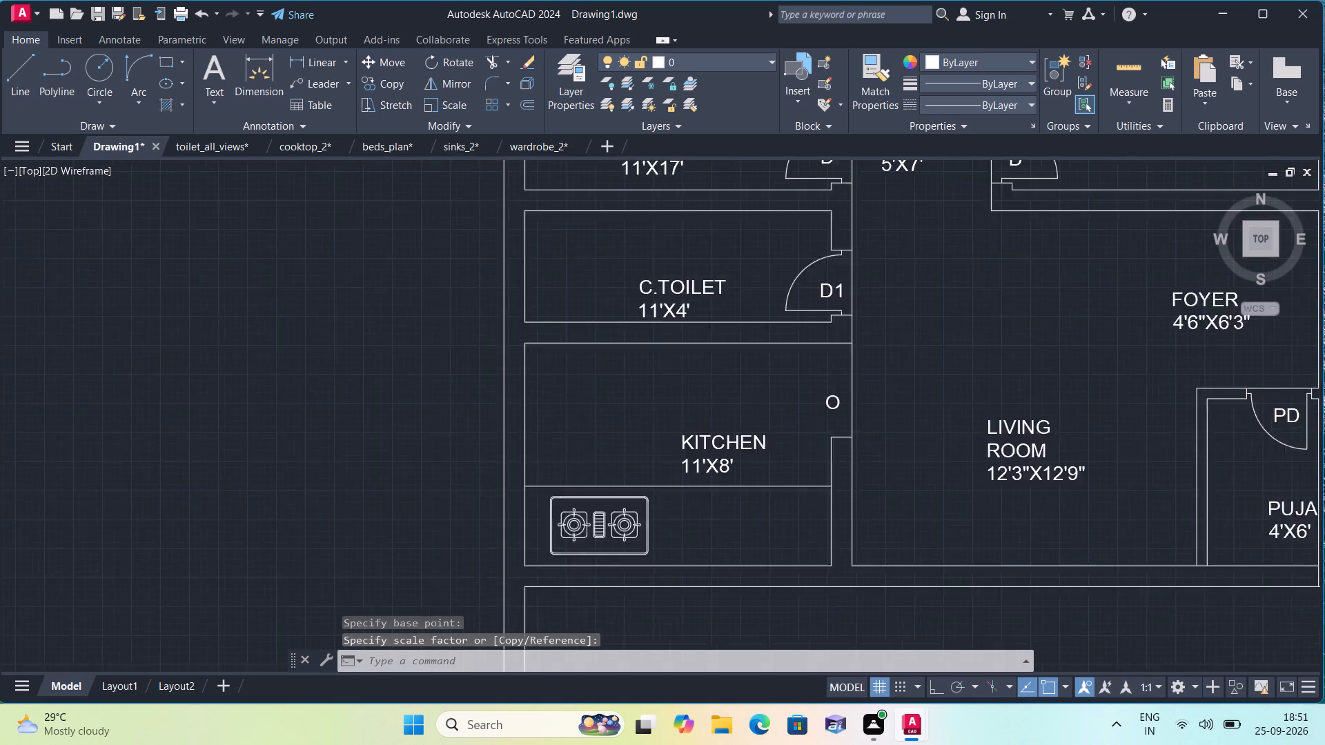
scroll(640, 548, down, 2)
scroll(1075, 468, down, 1)
middle_drag(1075, 468, 808, 510)
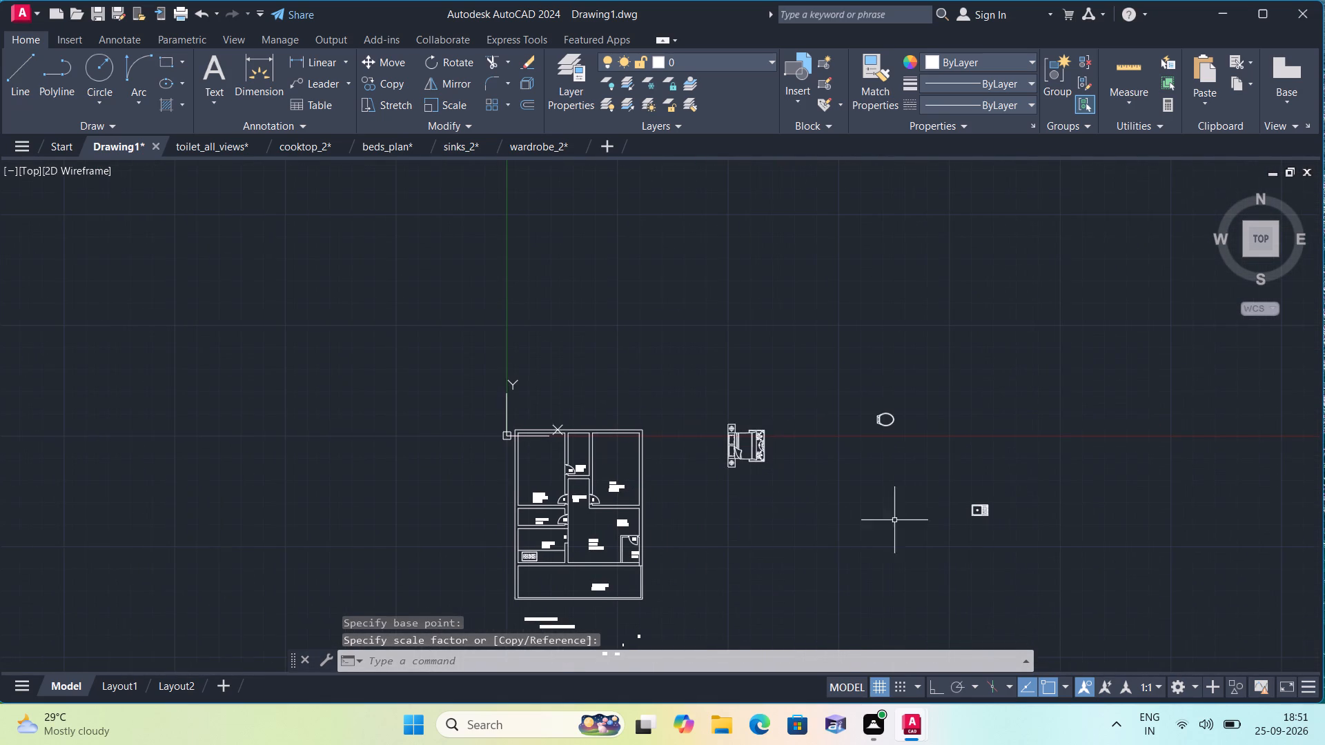
drag(1055, 555, 1052, 547)
click(900, 453)
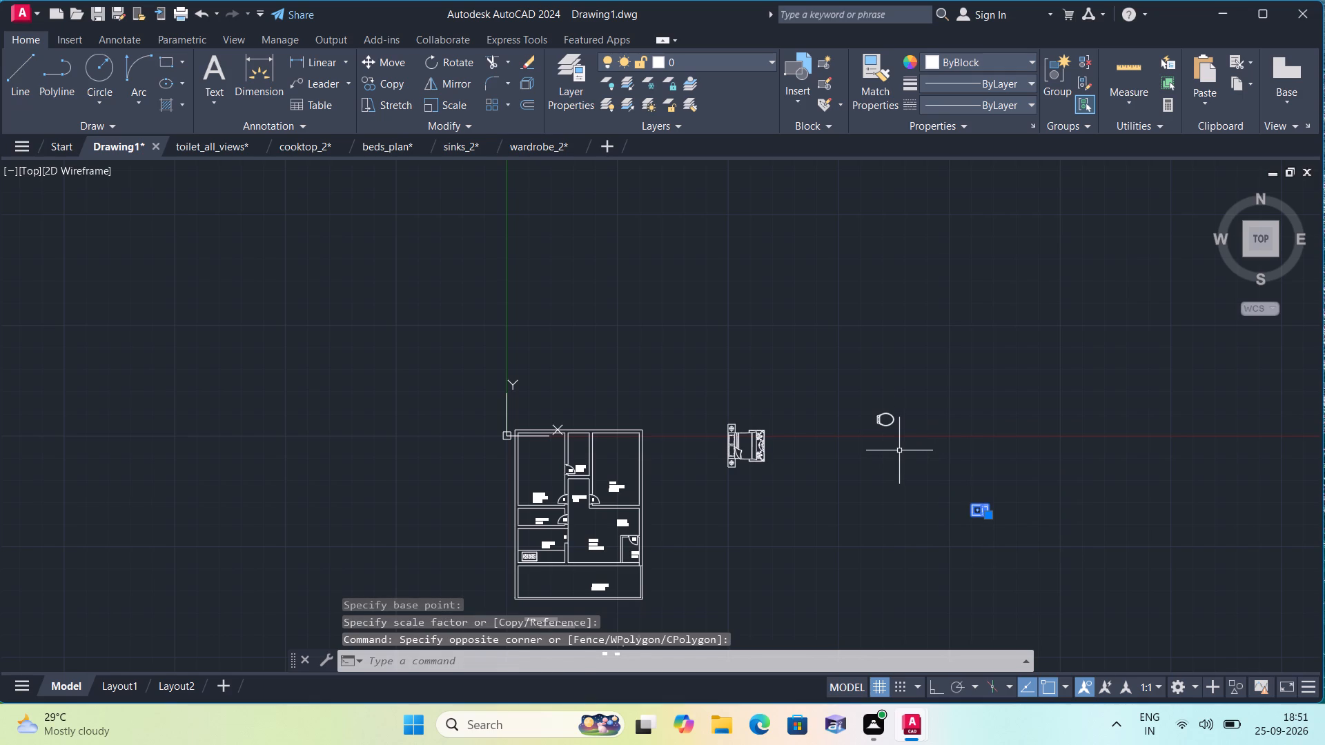
click(991, 516)
scroll(553, 556, up, 3)
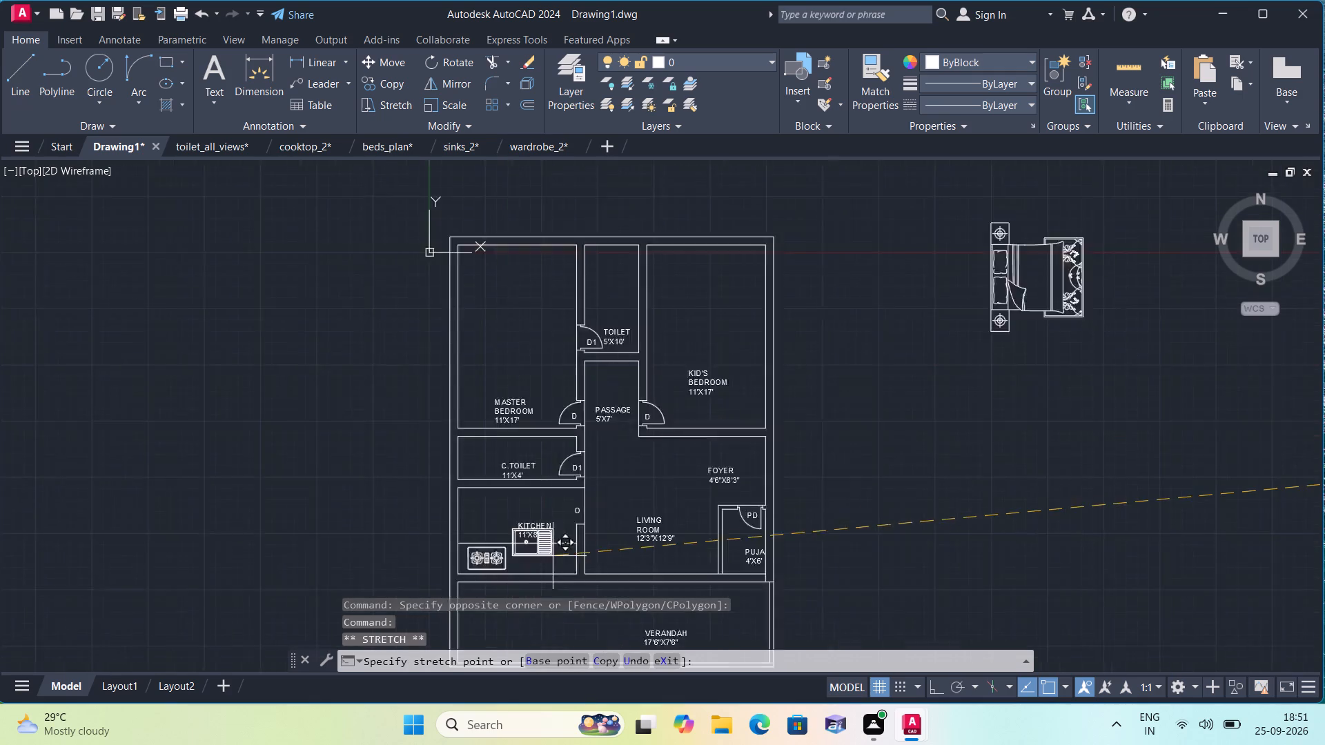
scroll(555, 564, up, 2)
middle_drag(576, 584, 602, 507)
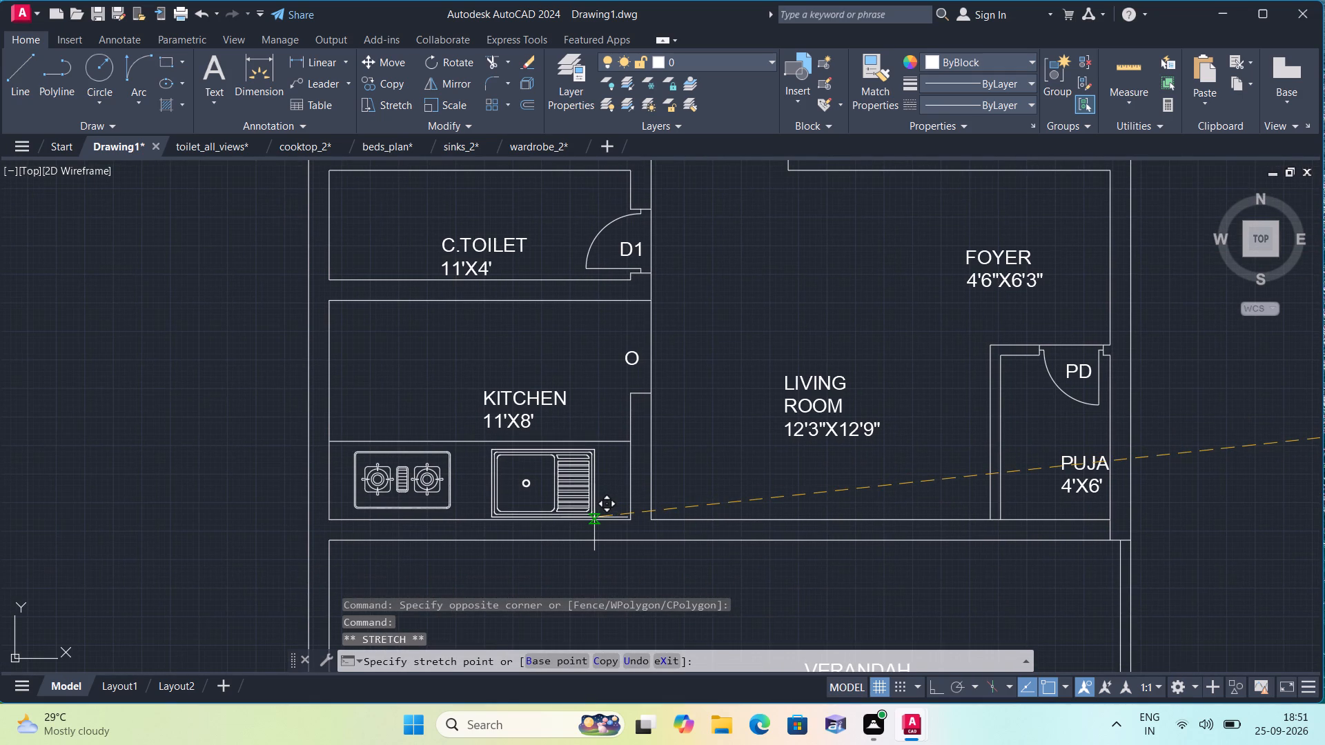
click(602, 515)
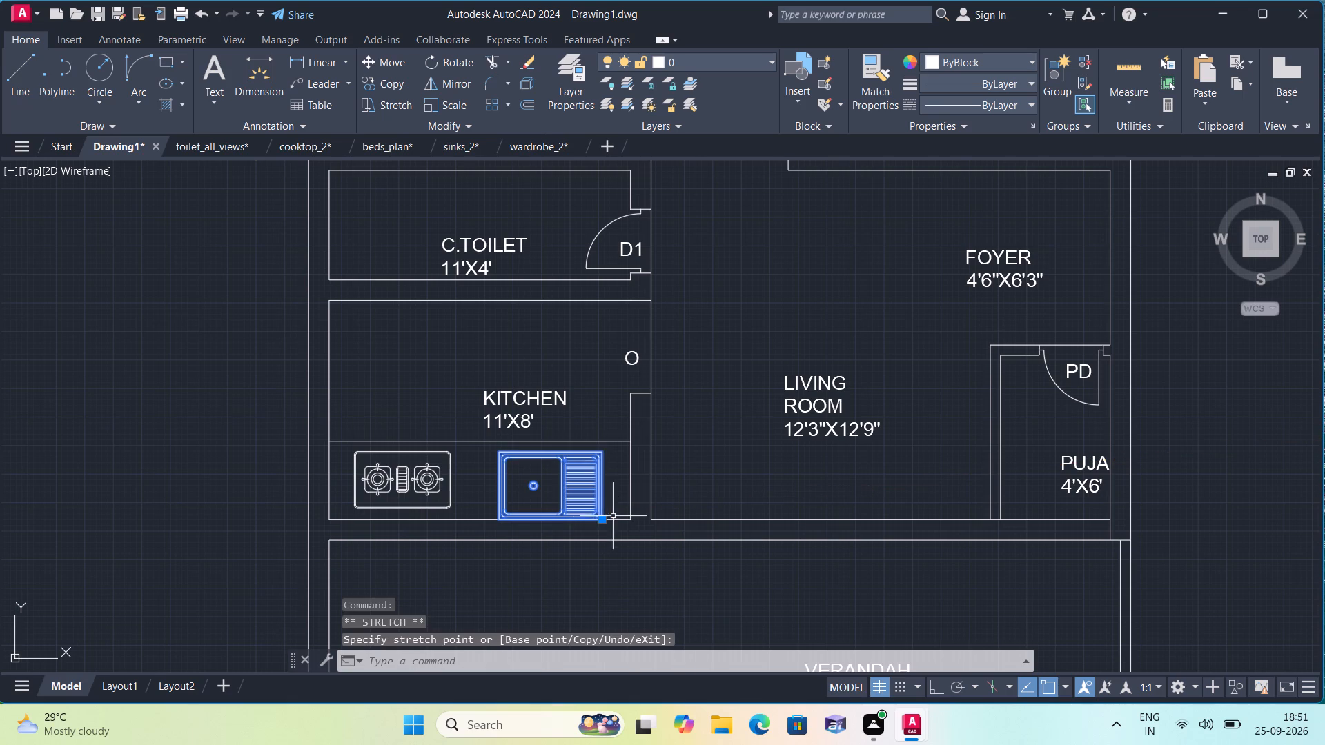
key(Escape)
Move the double bed with side tables from beside the plan into the master bedroom, above the room label.
scroll(626, 507, down, 2)
middle_drag(671, 463, 667, 533)
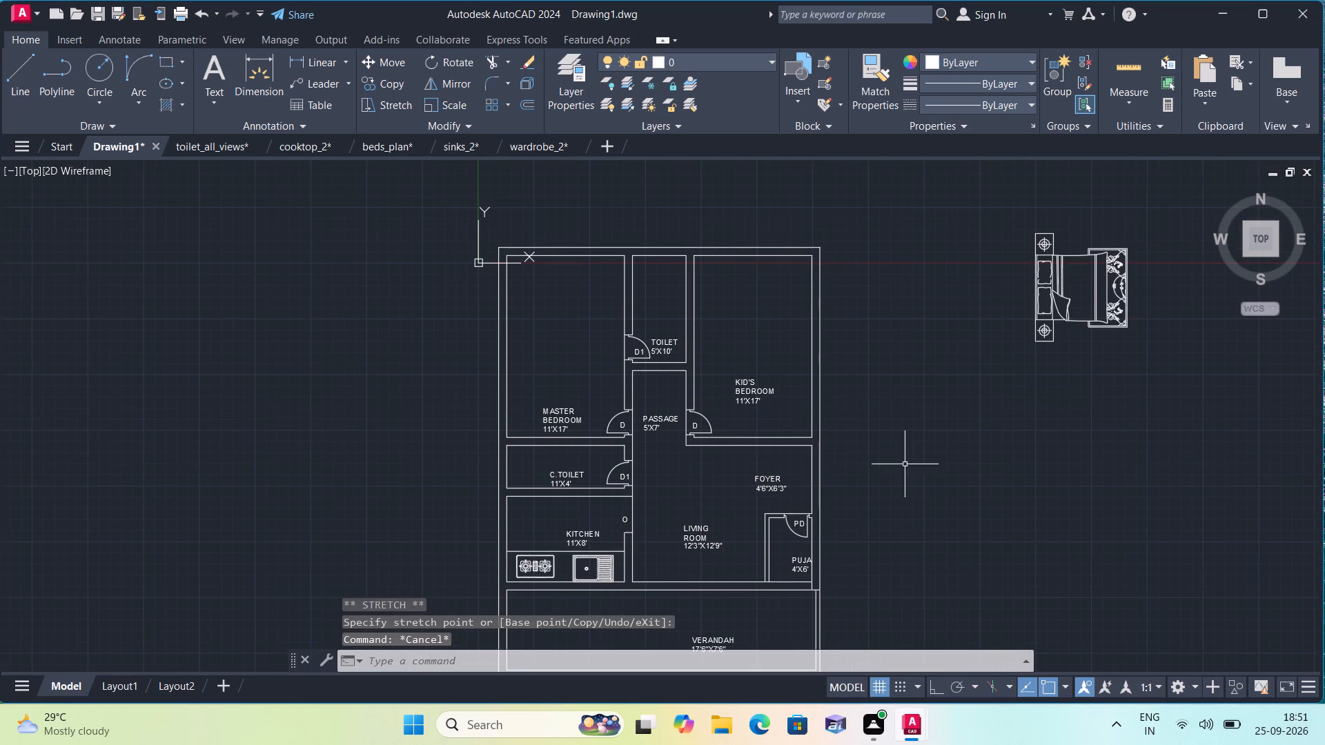
drag(1178, 437, 1170, 413)
click(988, 199)
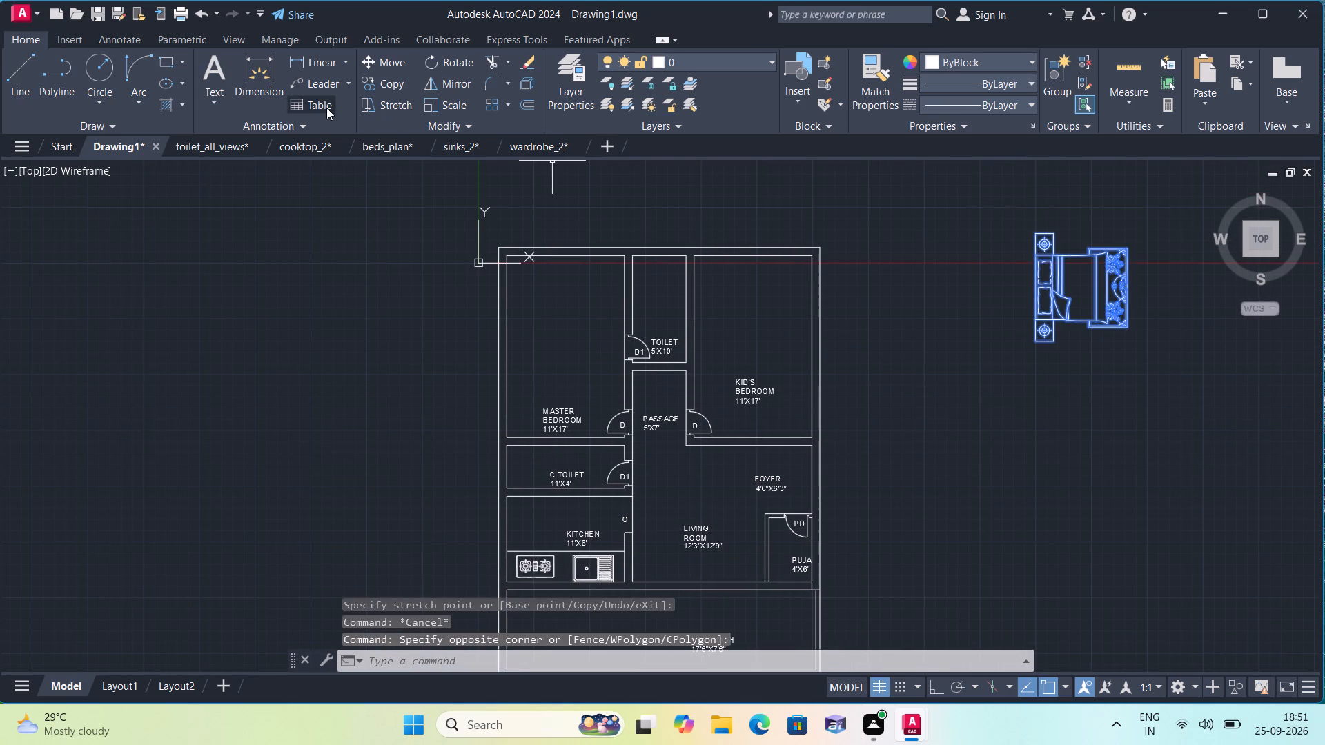
click(397, 62)
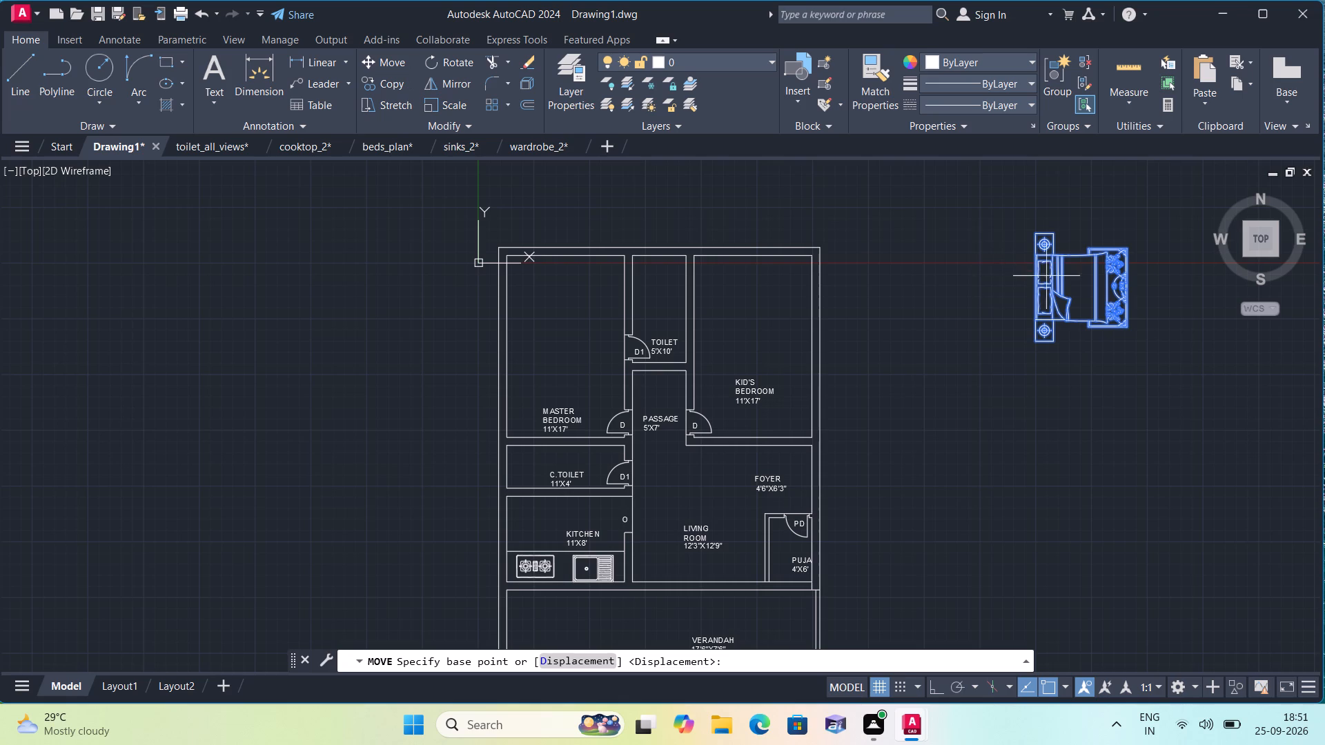
click(1084, 279)
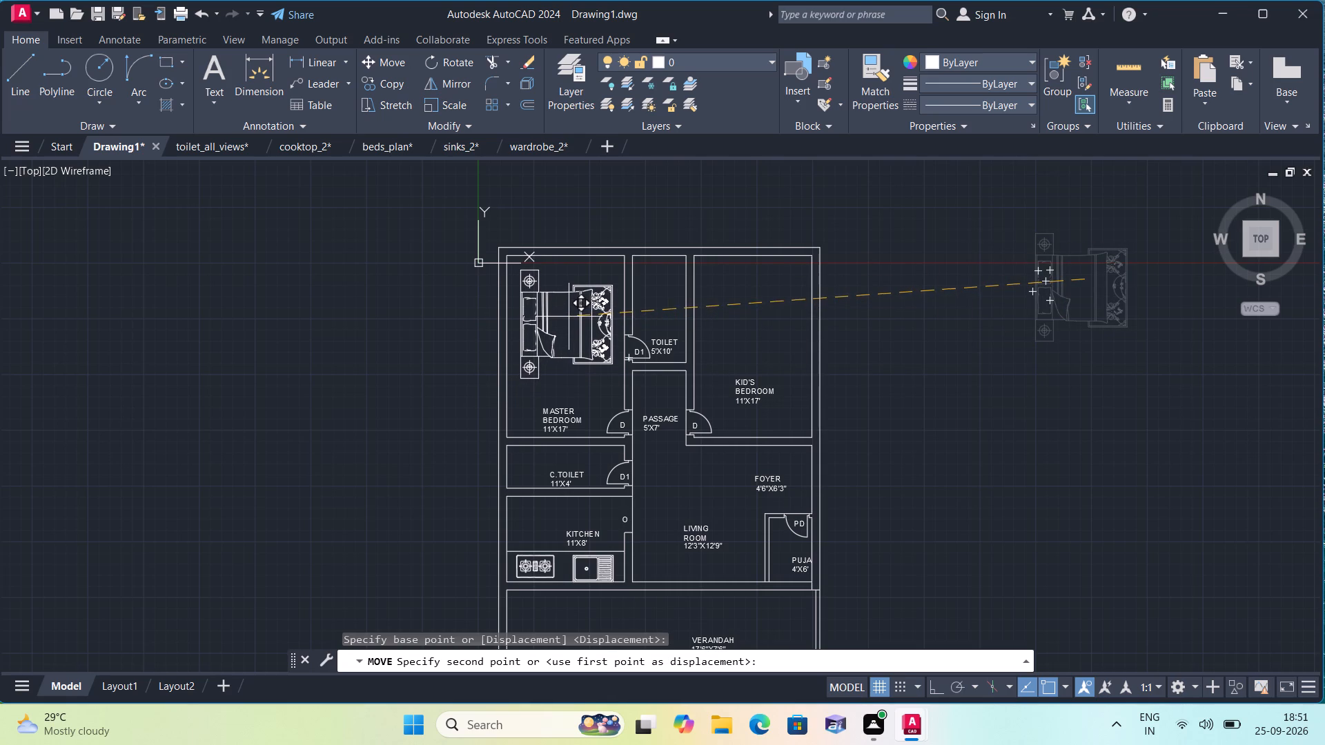
click(569, 314)
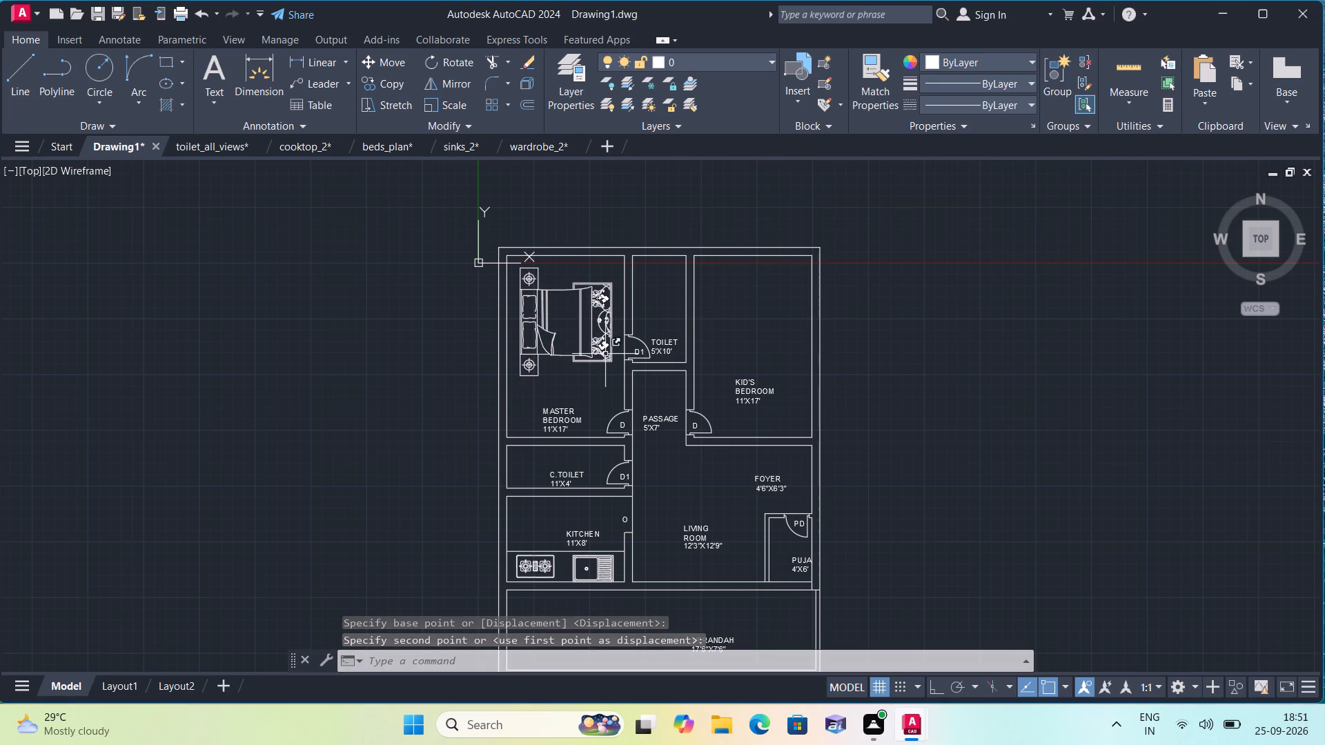
Copy the master bedroom's bed with its side tables into the kid's bedroom, above the room label.
middle_drag(589, 365, 620, 420)
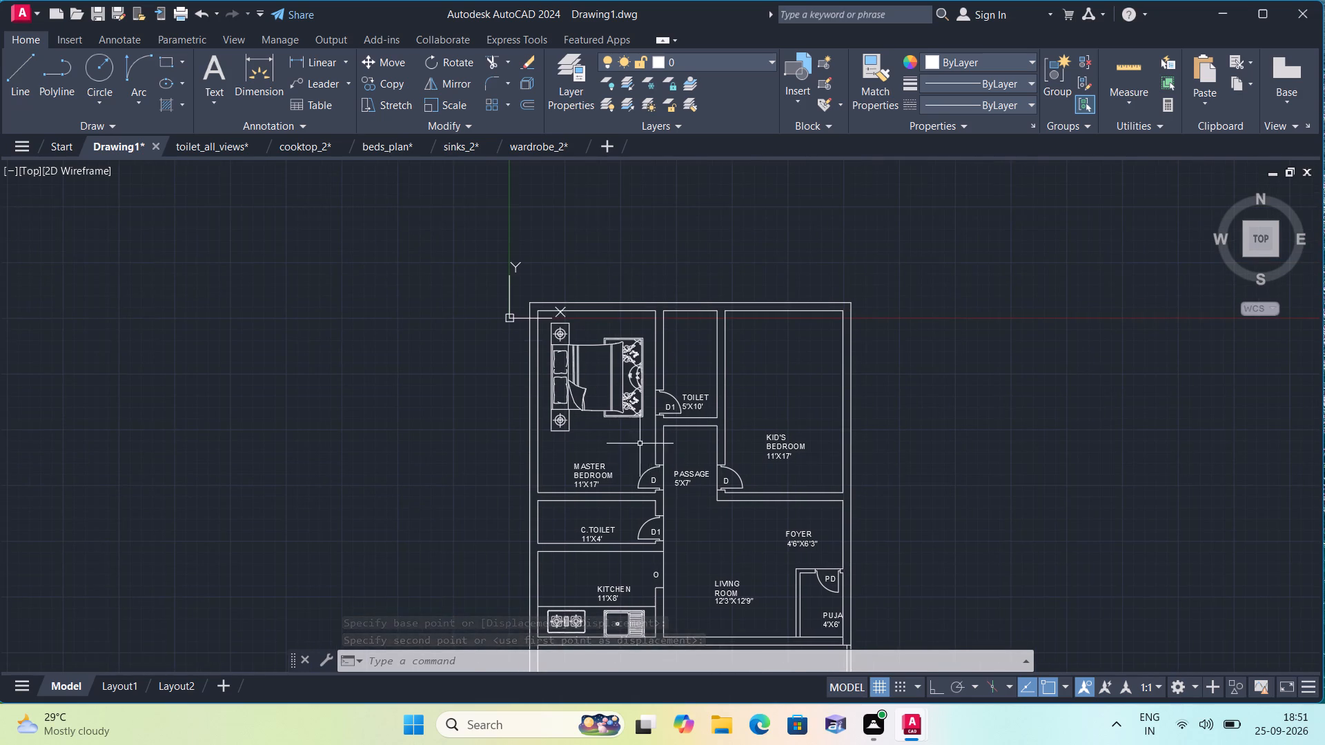
scroll(640, 444, up, 1)
click(644, 428)
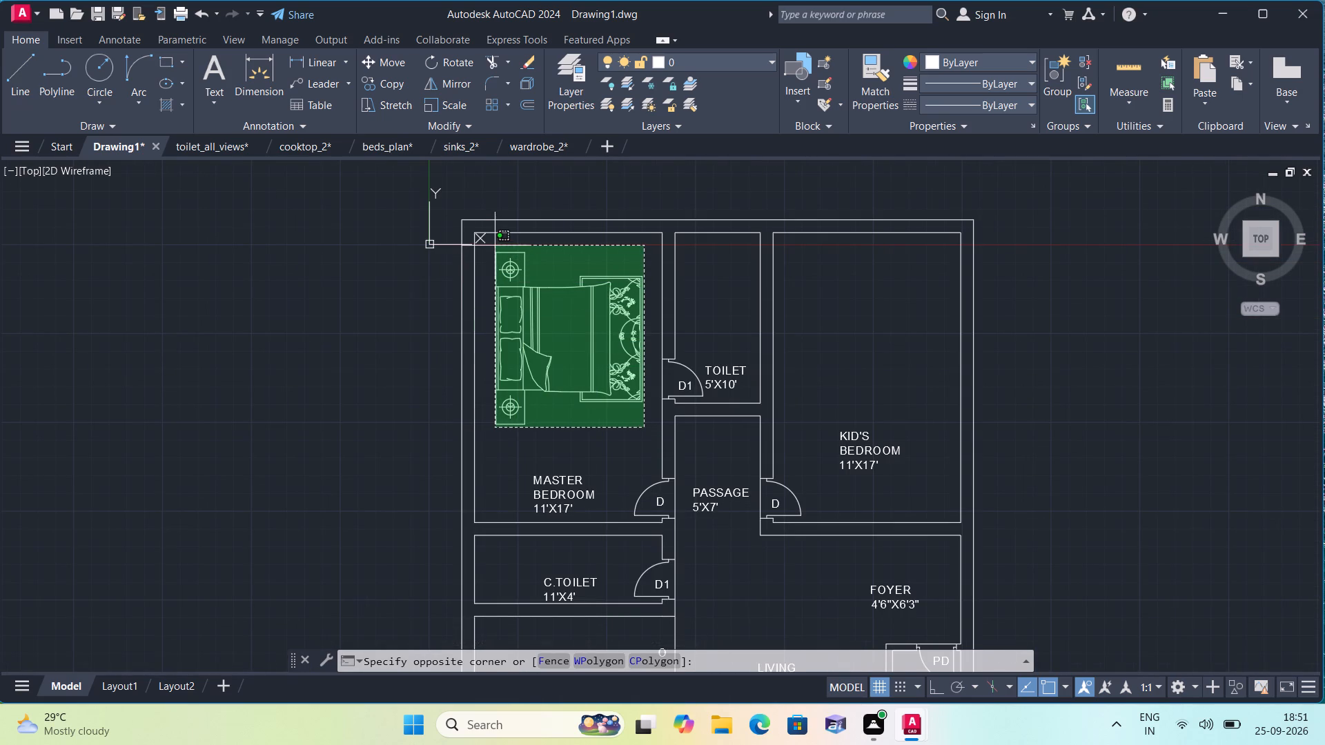
click(495, 246)
click(385, 81)
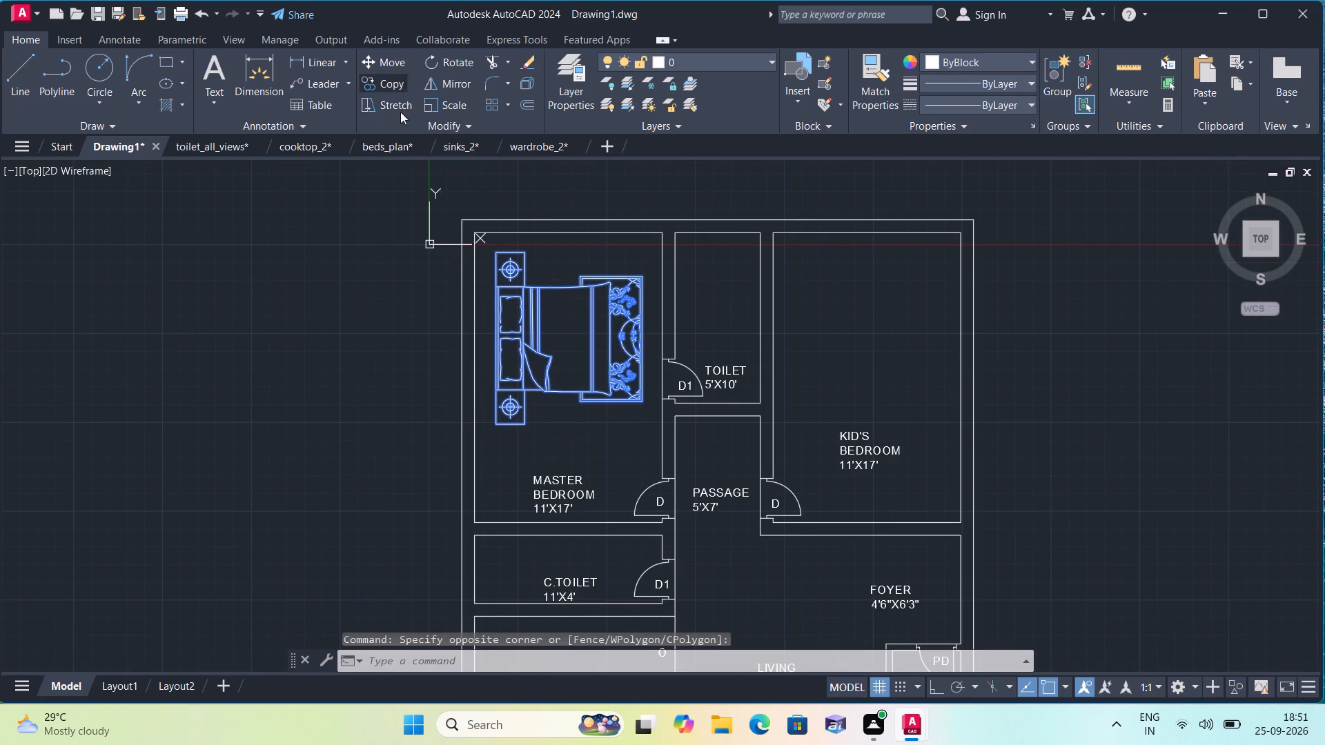
click(531, 313)
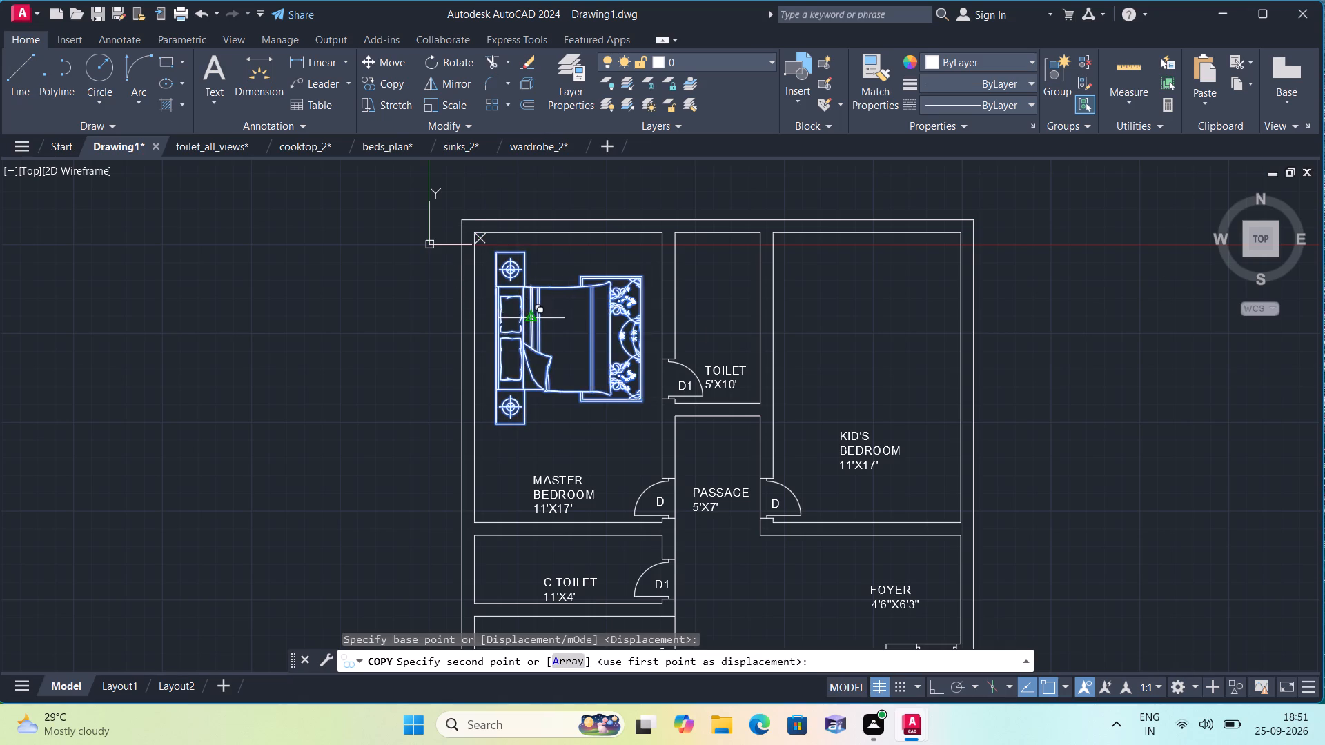
scroll(707, 315, up, 1)
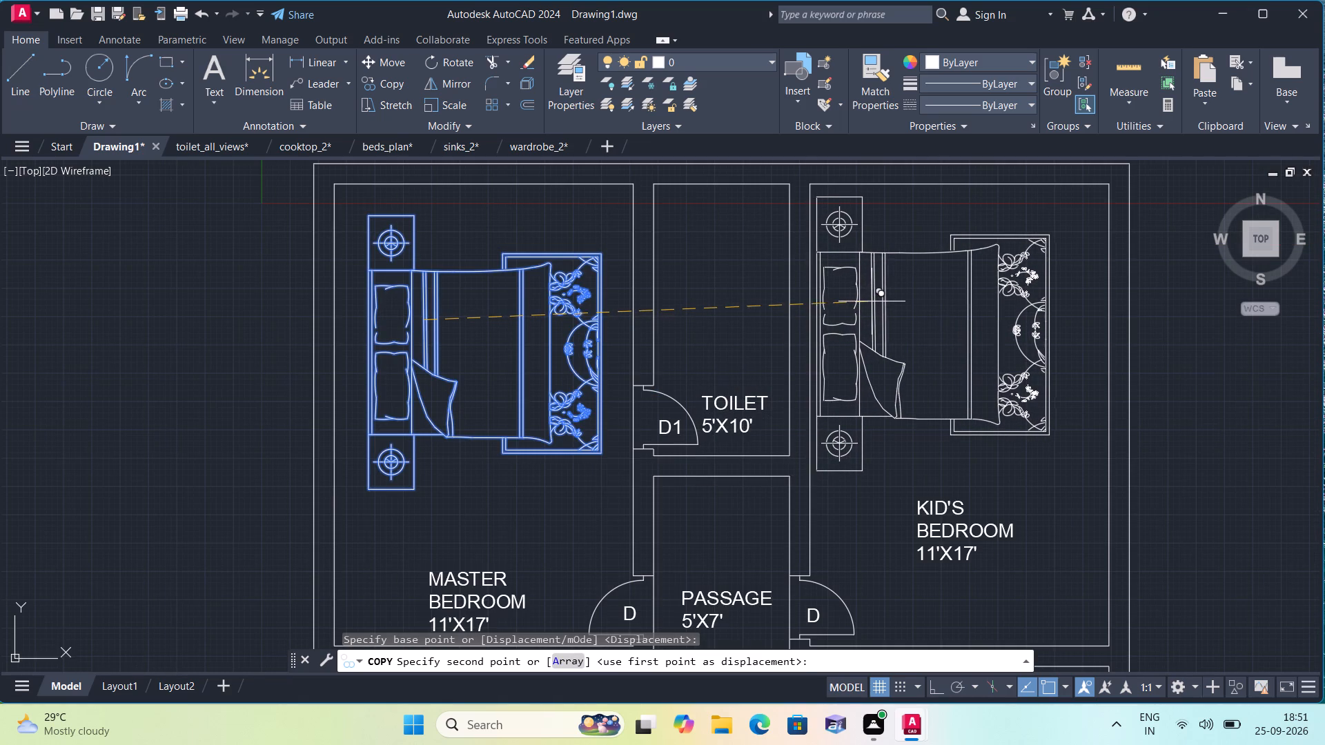
click(879, 300)
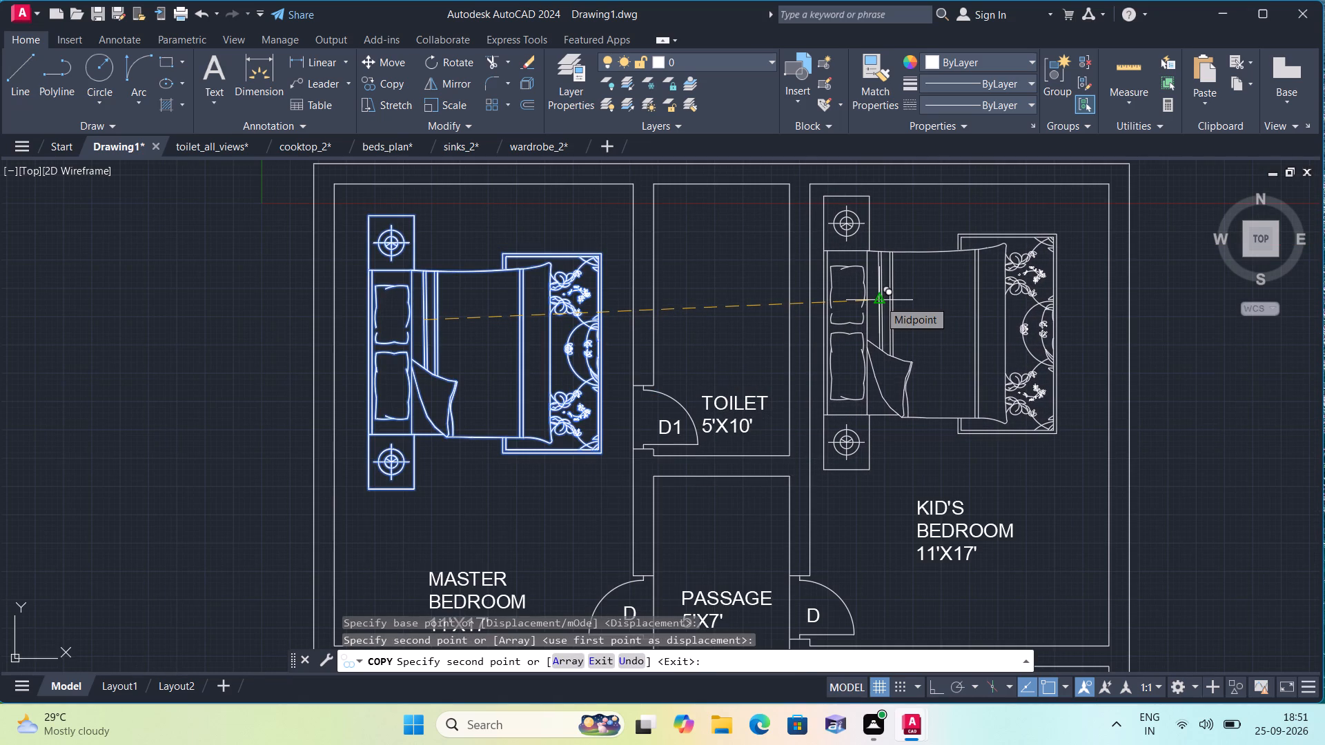
key(Escape)
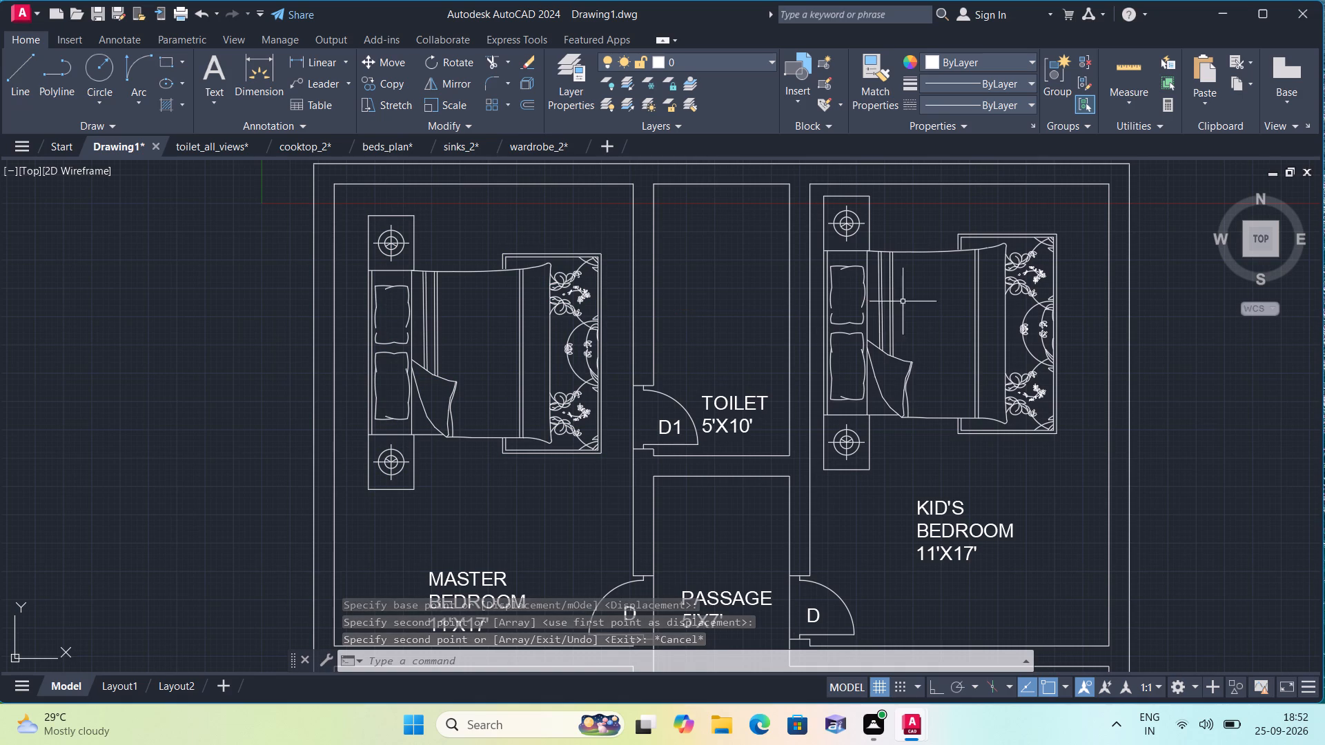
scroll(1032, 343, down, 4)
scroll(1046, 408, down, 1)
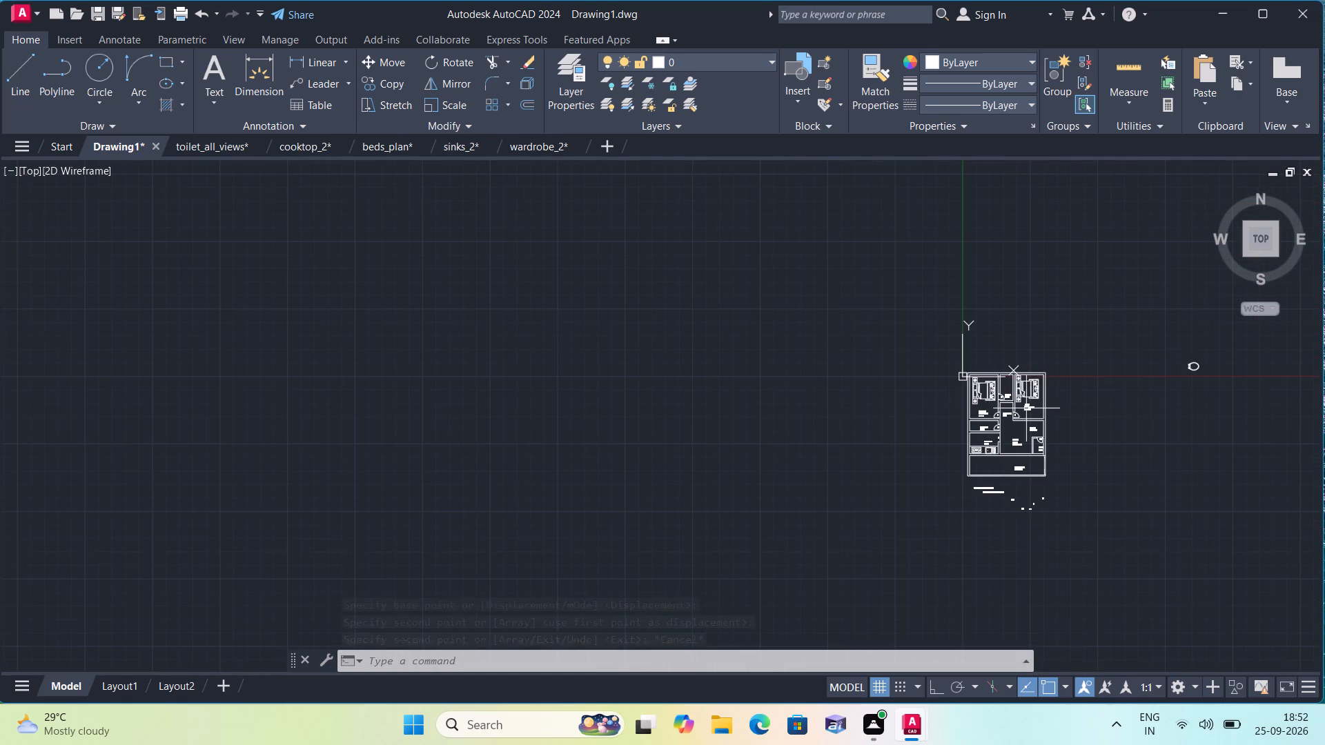
Move the toilet seat fixture from outside the plan into the 5'X10' toilet, against the master-bedroom-side wall above the door.
scroll(1108, 418, up, 1)
middle_drag(1108, 418, 1008, 412)
scroll(1106, 418, down, 1)
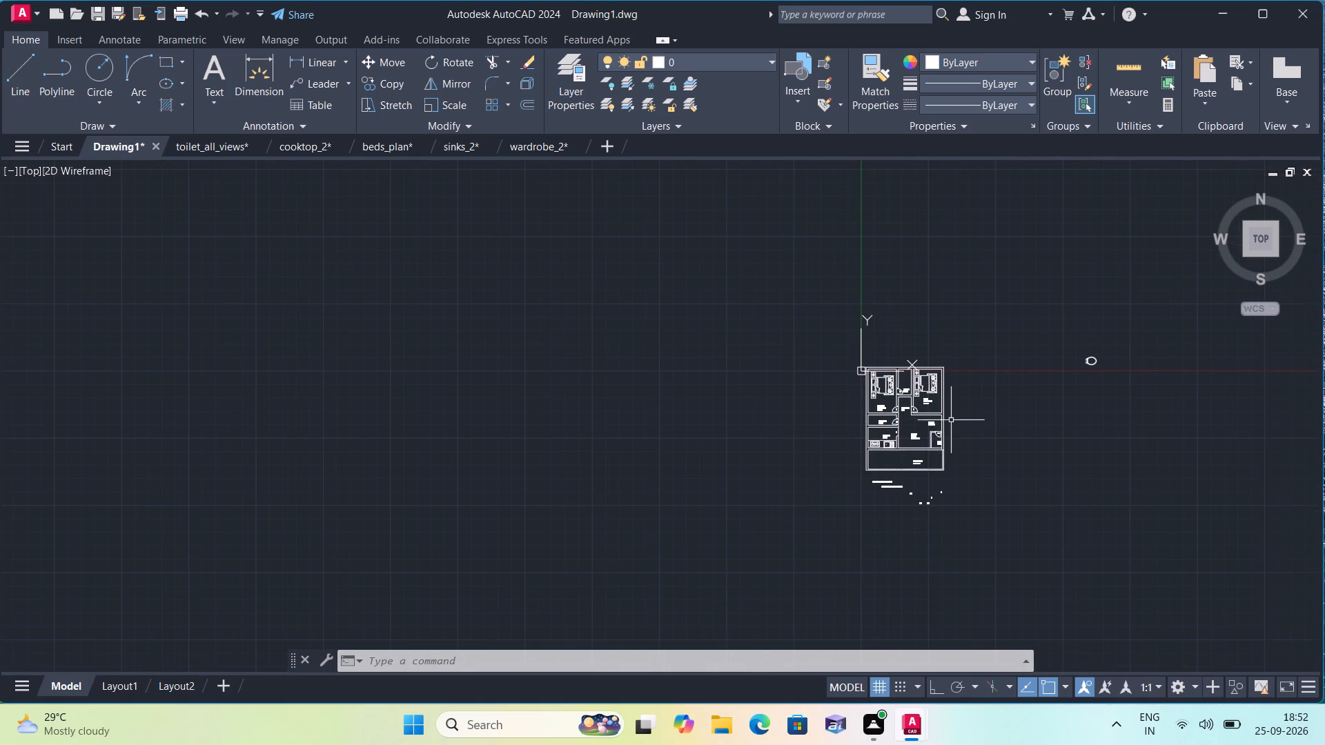
scroll(1120, 386, up, 1)
click(1116, 380)
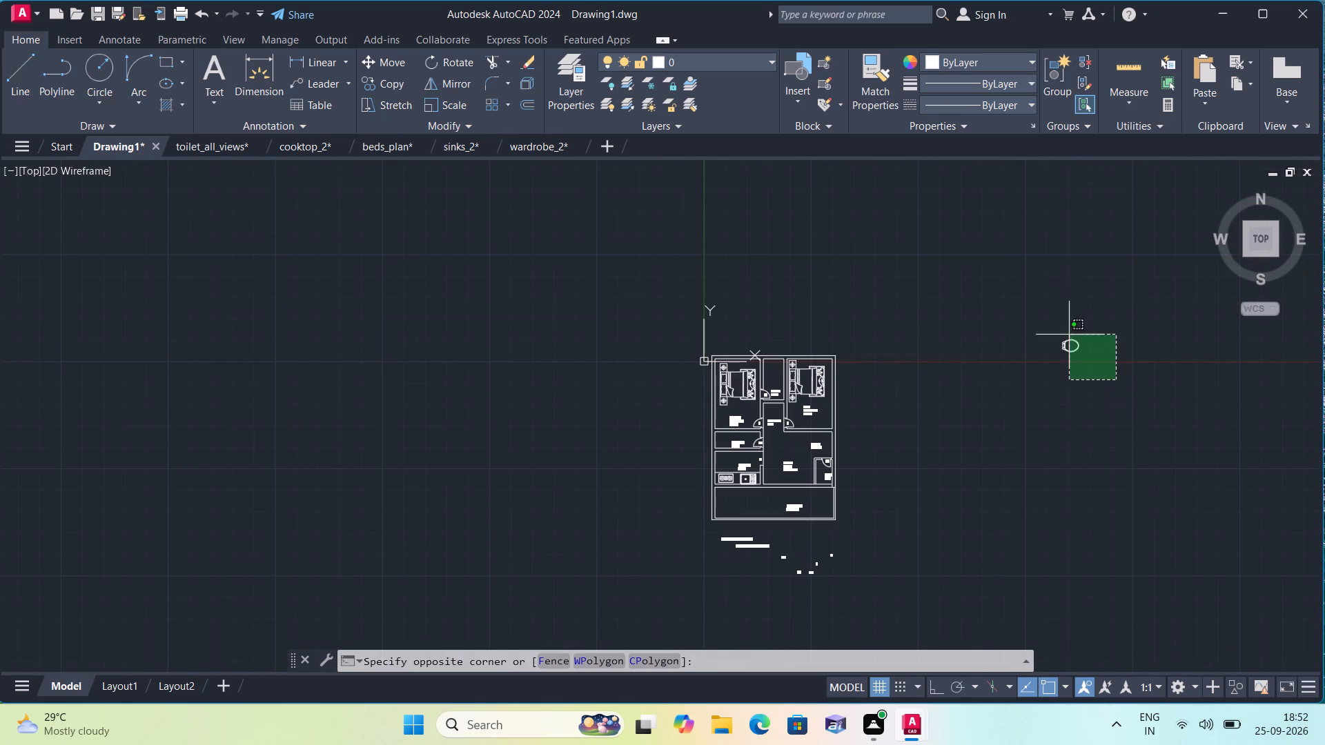
click(1036, 324)
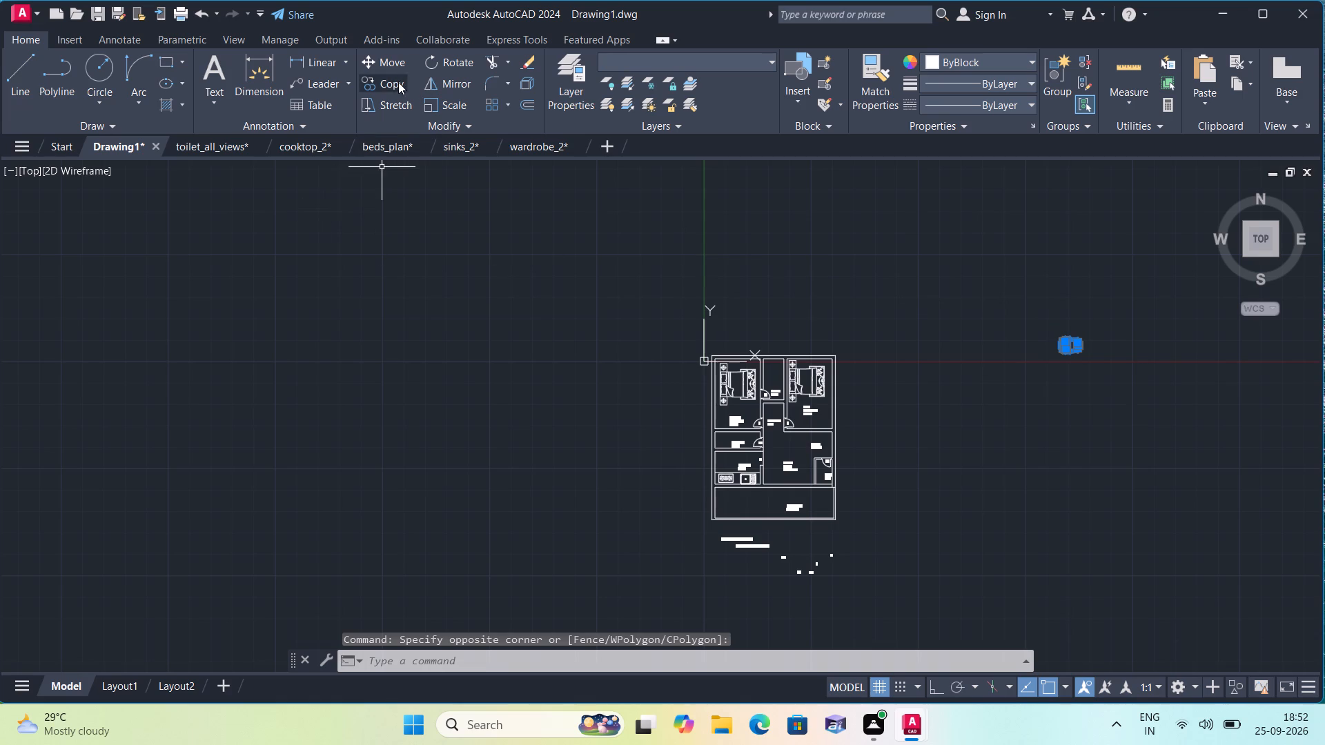
click(383, 61)
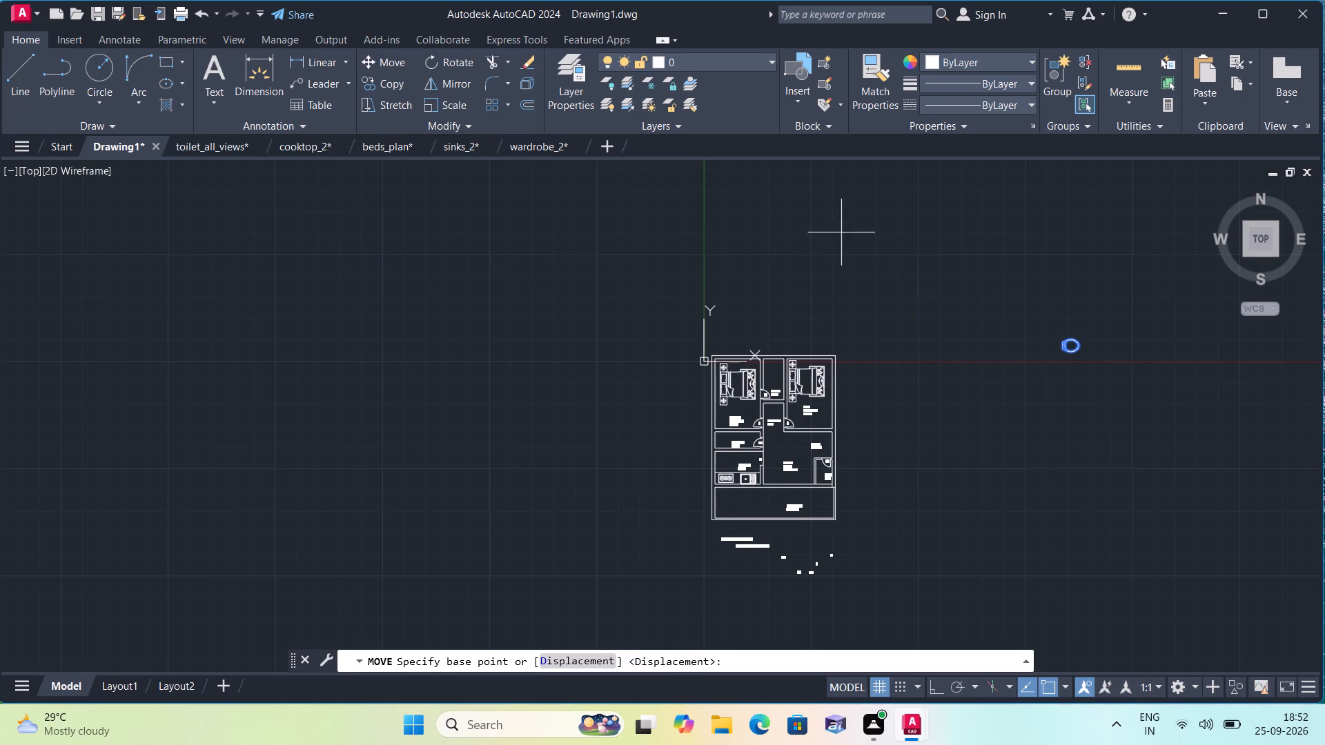
click(1062, 340)
scroll(763, 397, up, 3)
scroll(821, 302, up, 1)
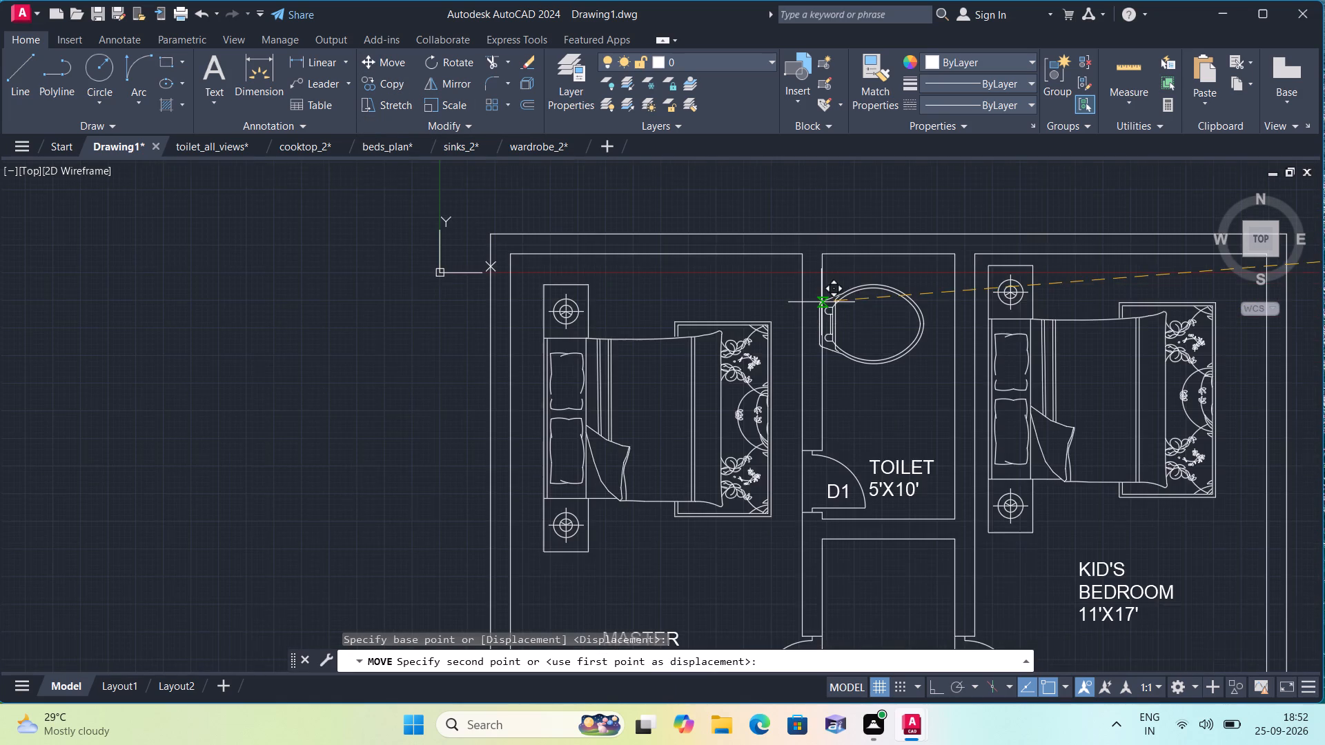
scroll(821, 302, up, 2)
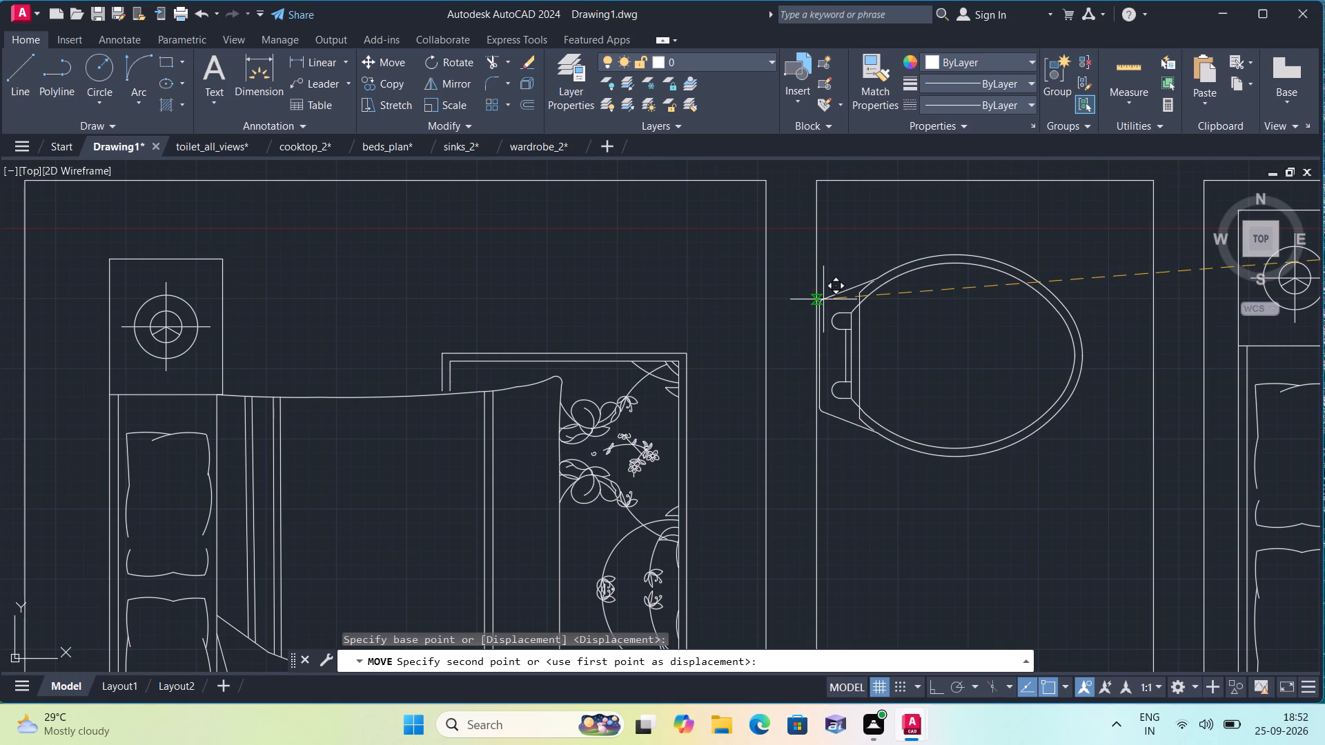
click(823, 296)
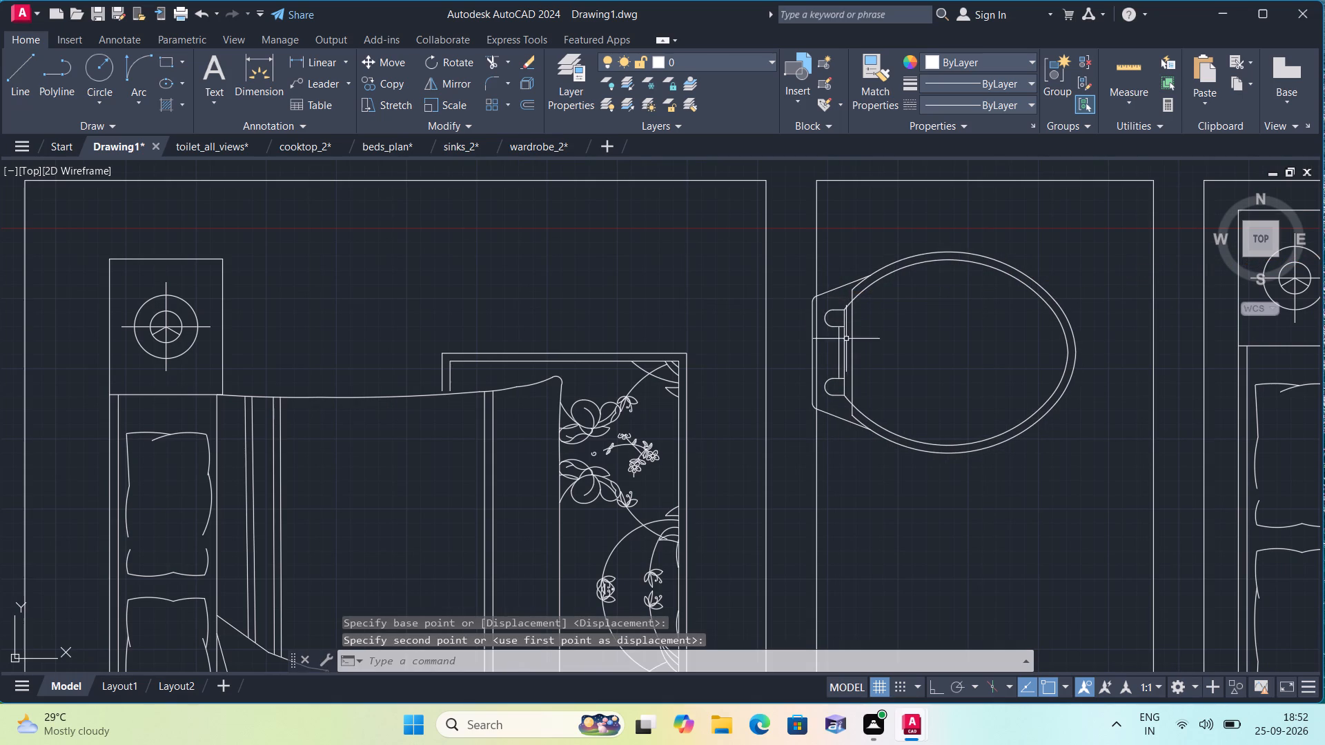
Shift the toilet fixture in the 5'X10' toilet slightly away from the master-bedroom-side wall.
click(969, 478)
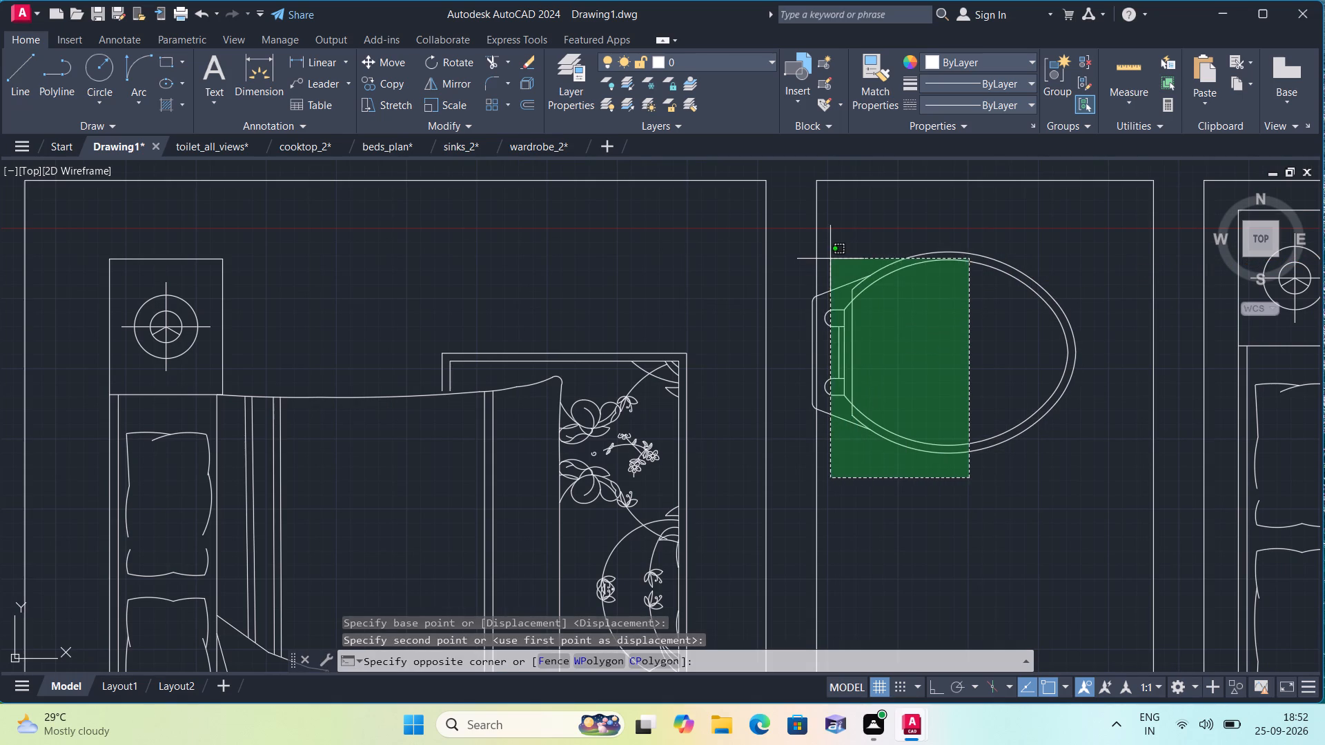
click(825, 253)
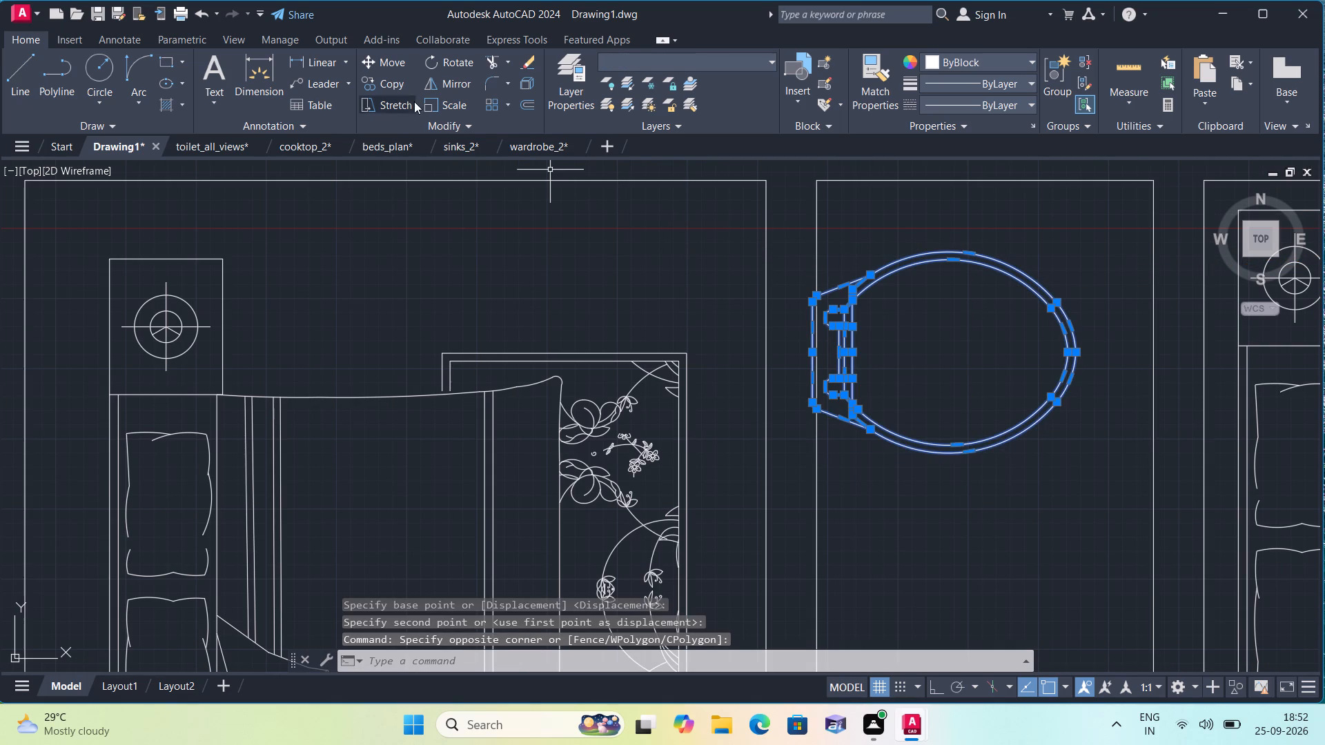
click(394, 61)
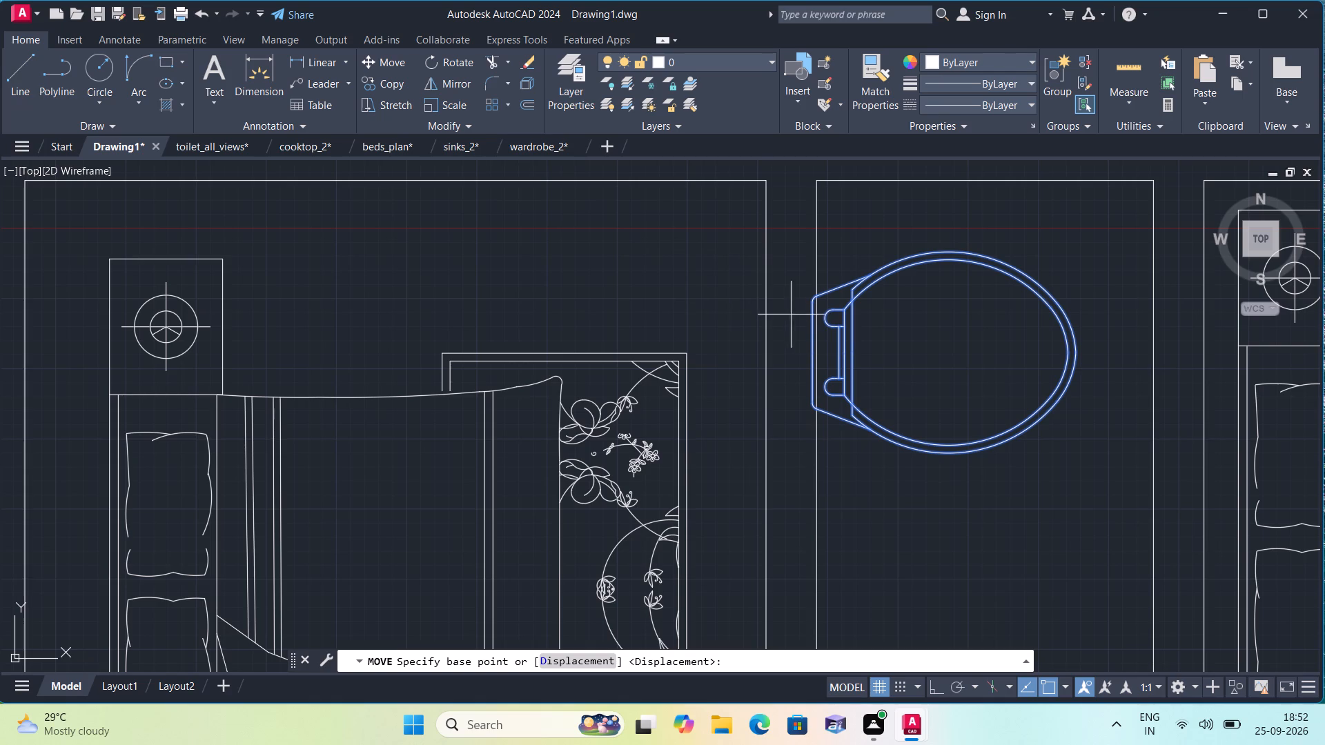
click(845, 331)
click(857, 328)
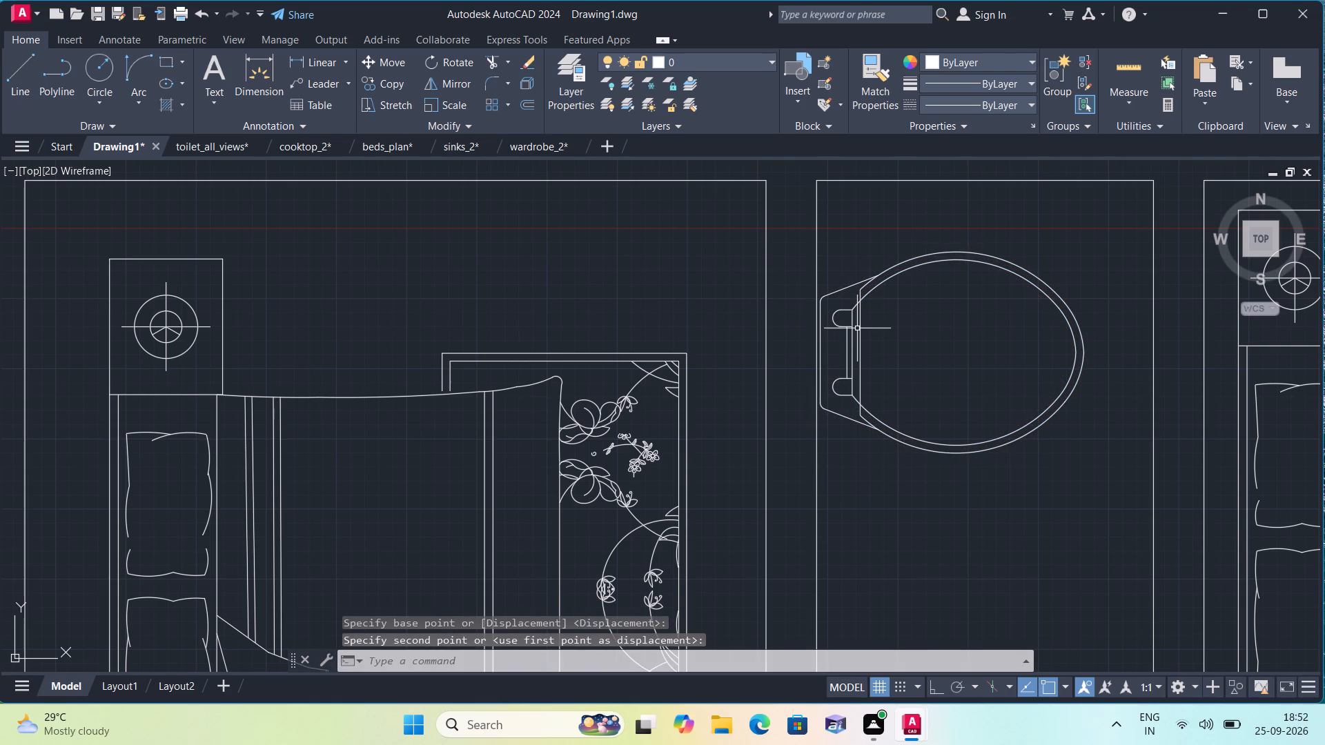
Copy the toilet fixture into the C.TOILET room, beside the outer wall and left of the room label.
click(1103, 493)
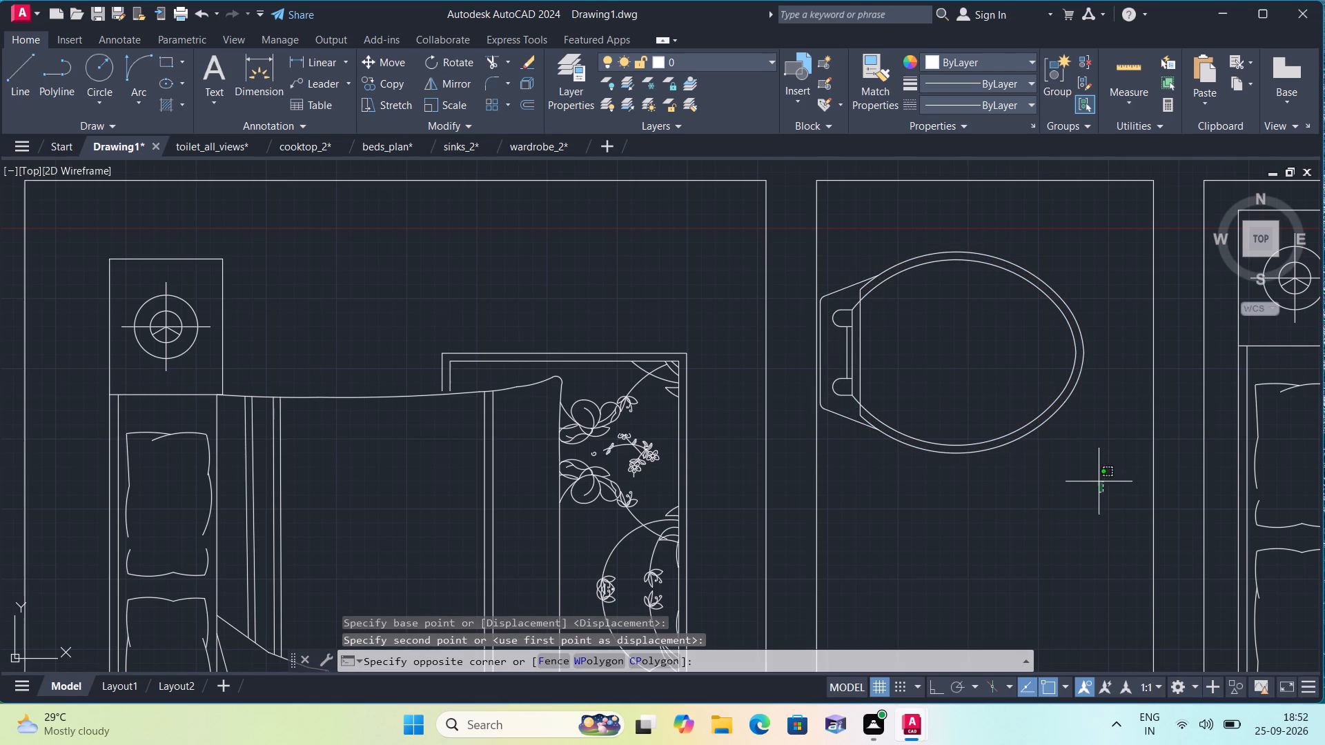
click(837, 233)
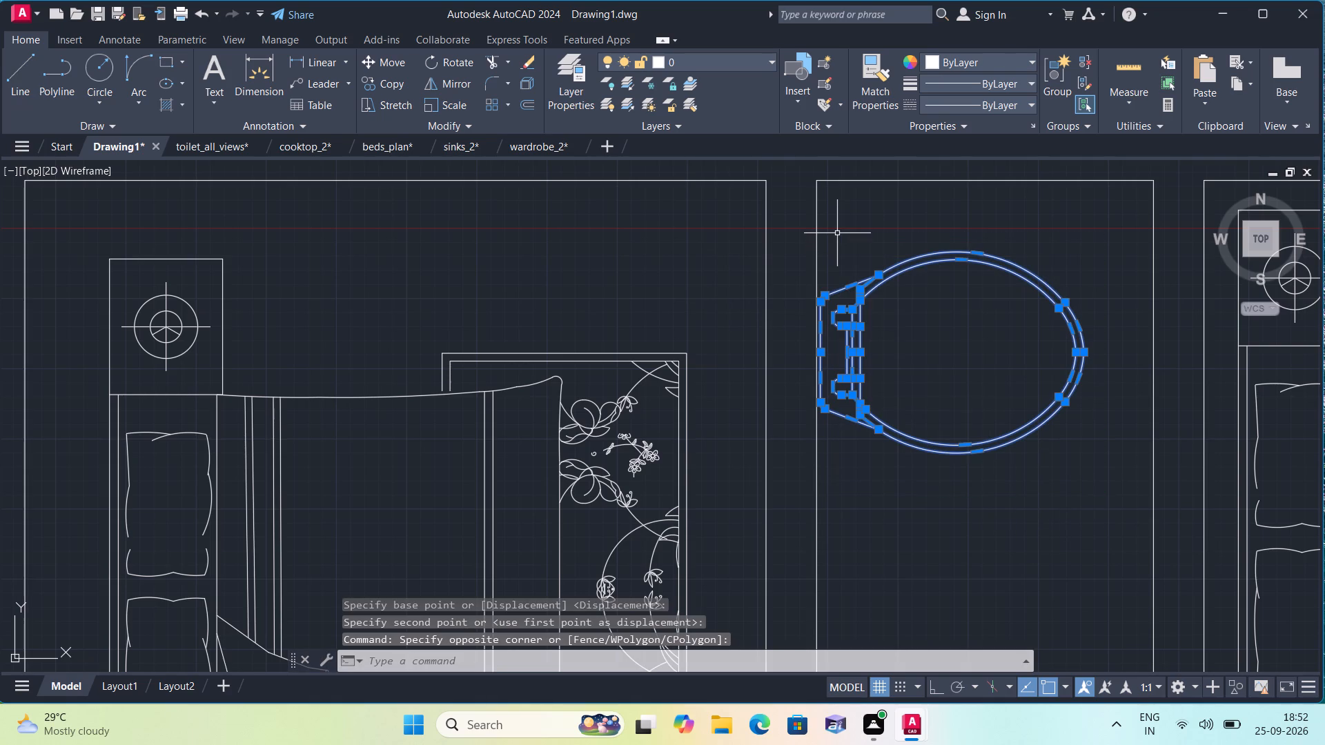
click(396, 84)
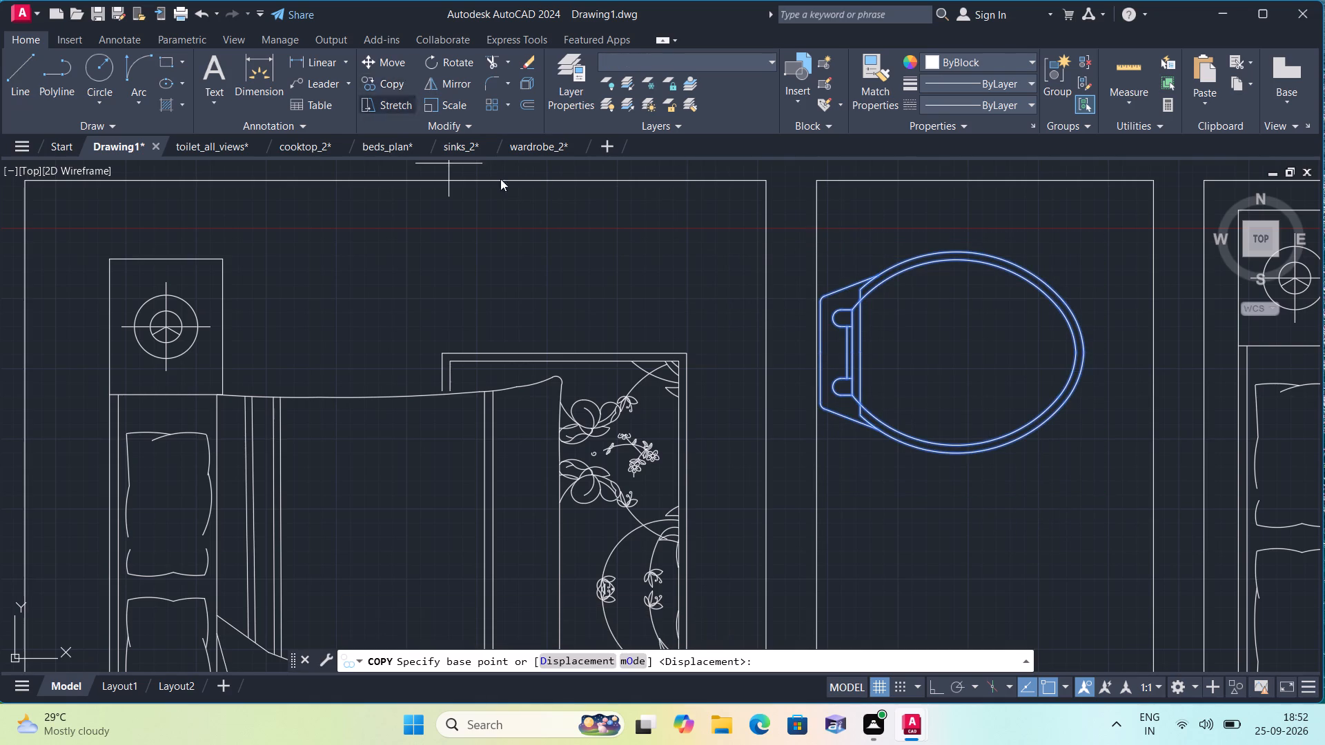
click(884, 393)
scroll(884, 393, down, 2)
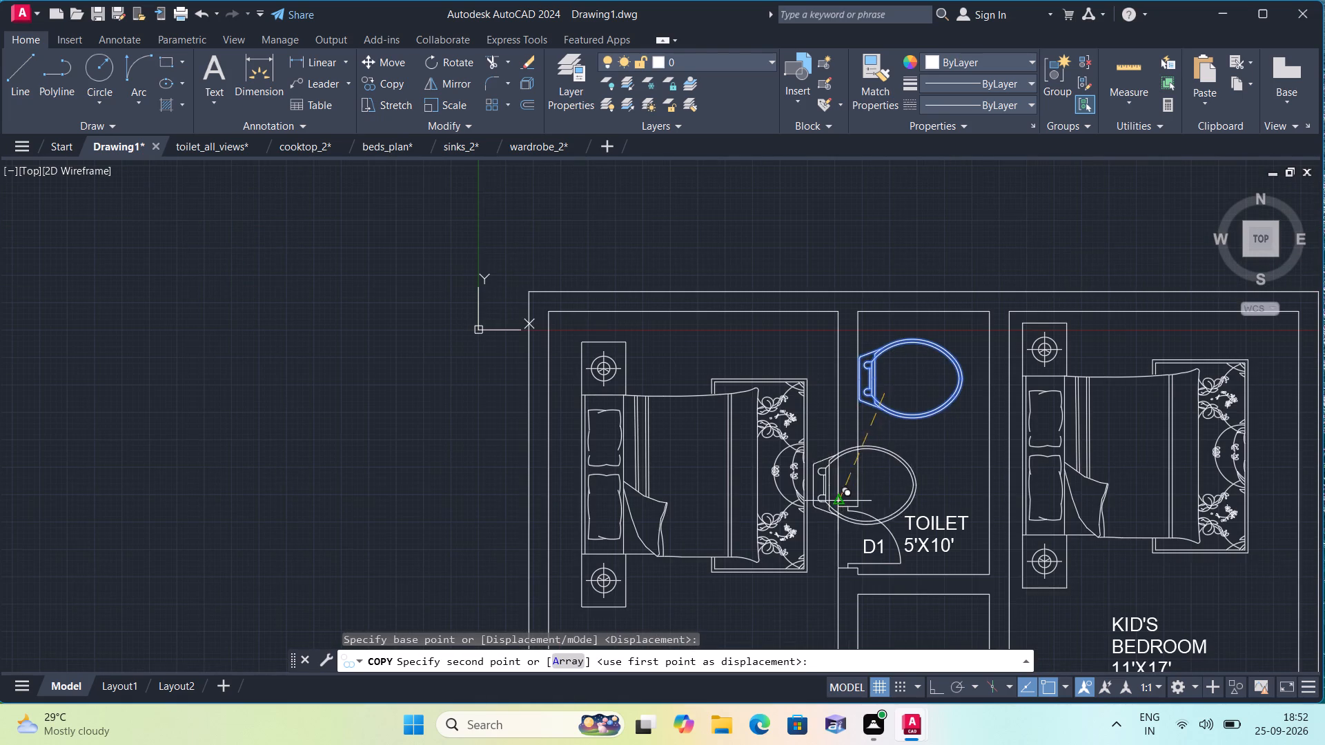
middle_drag(821, 493, 858, 349)
scroll(825, 446, down, 1)
middle_drag(785, 524, 820, 414)
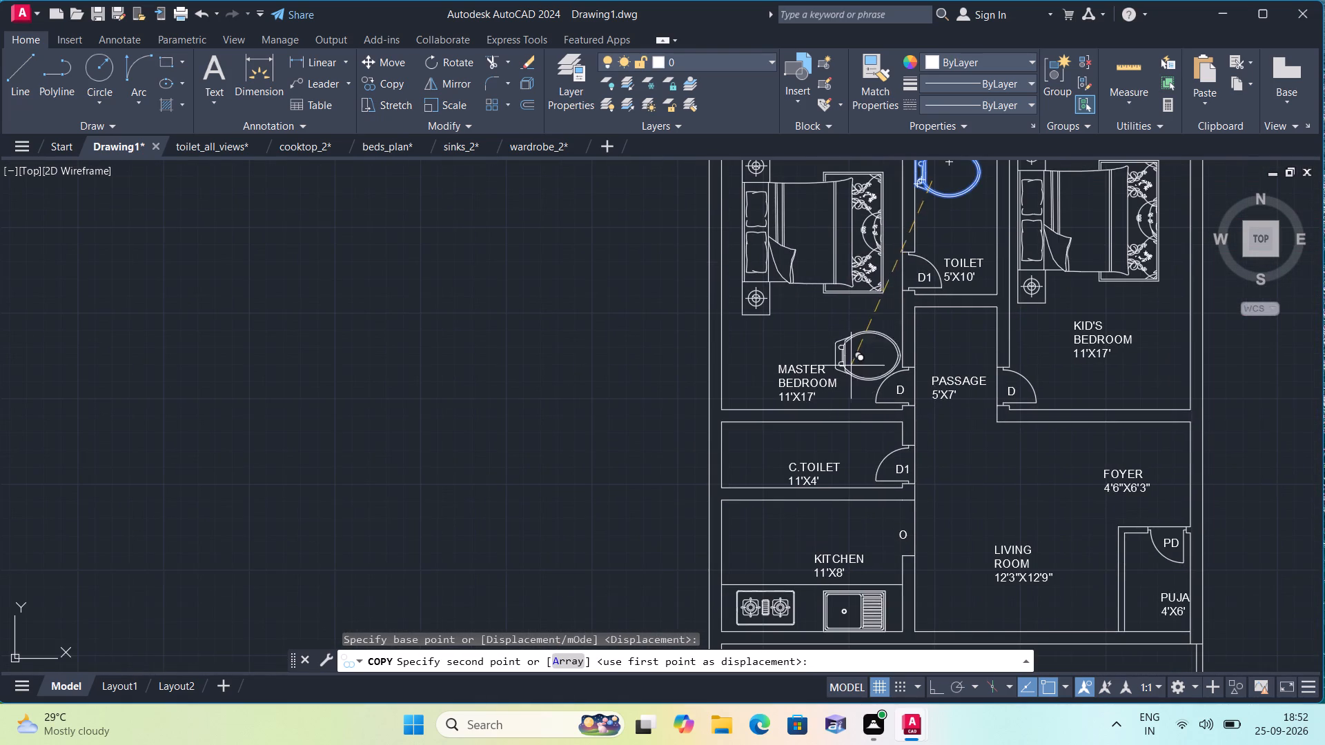
scroll(743, 456, up, 3)
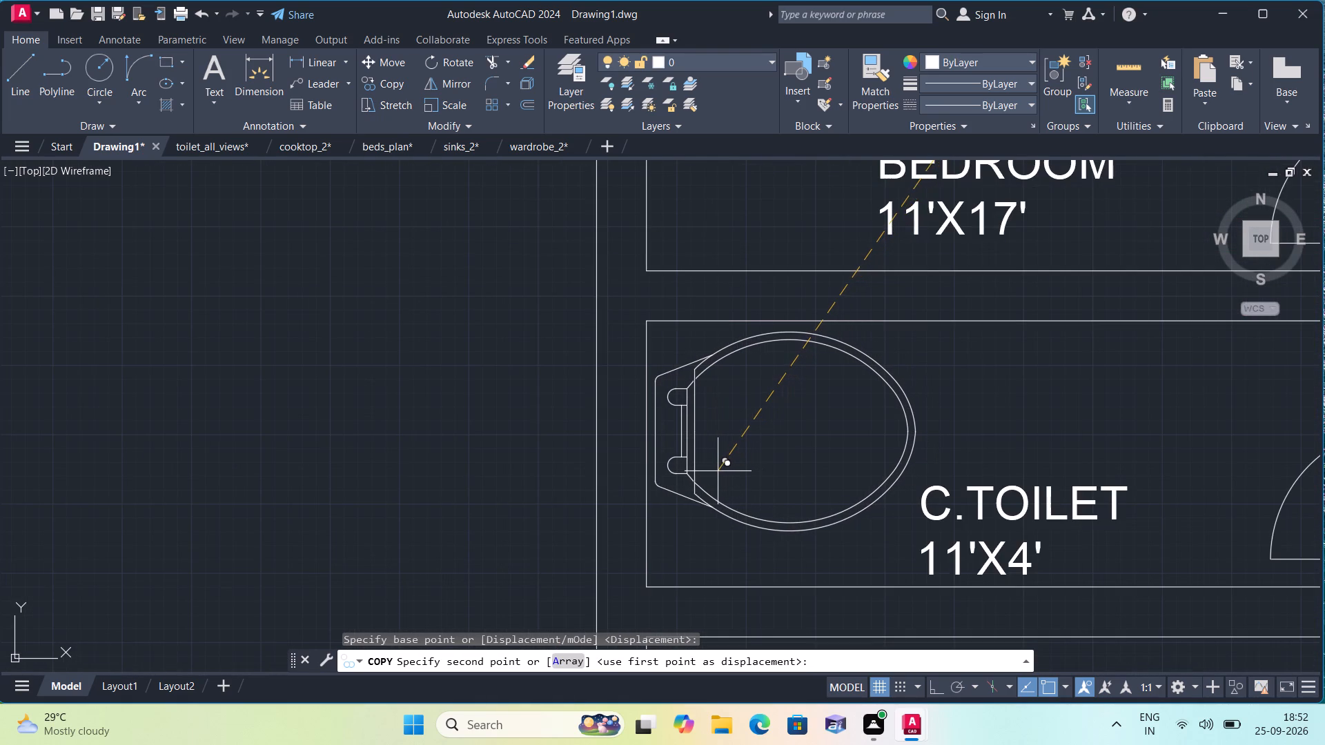
click(716, 472)
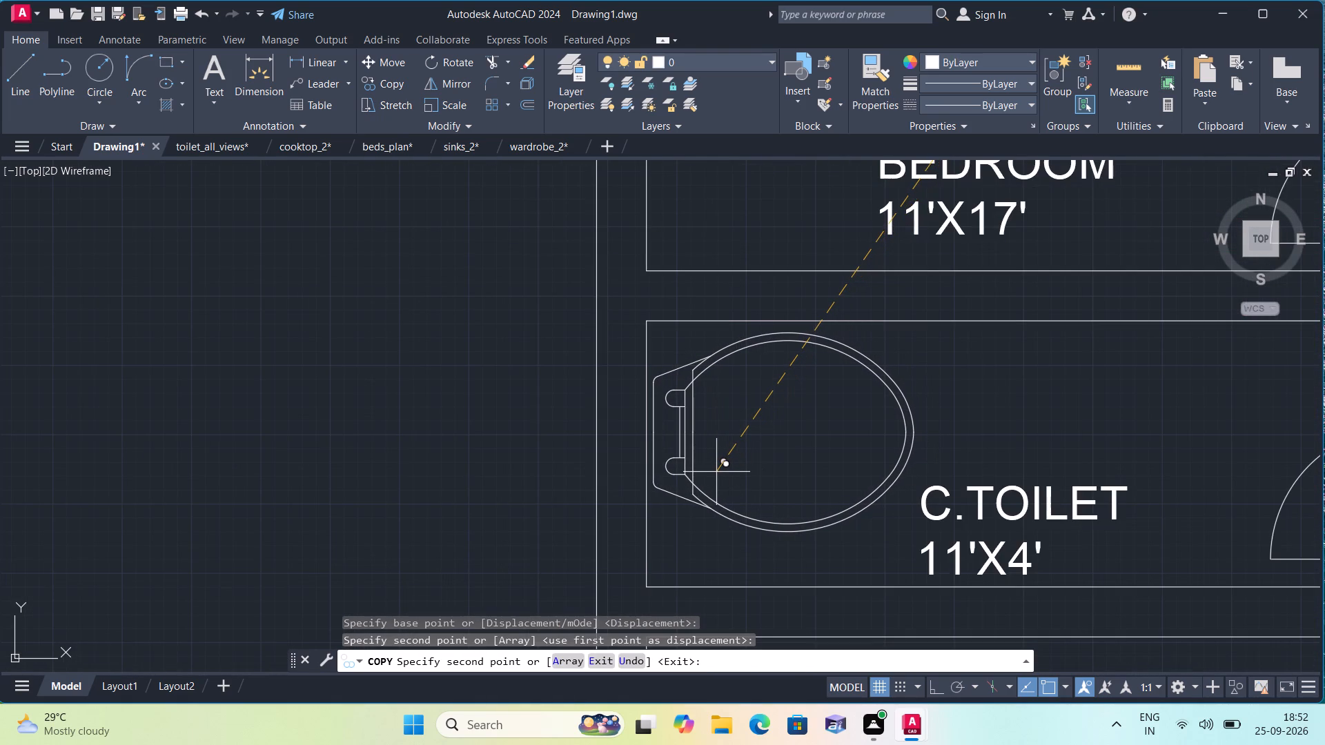
key(Escape)
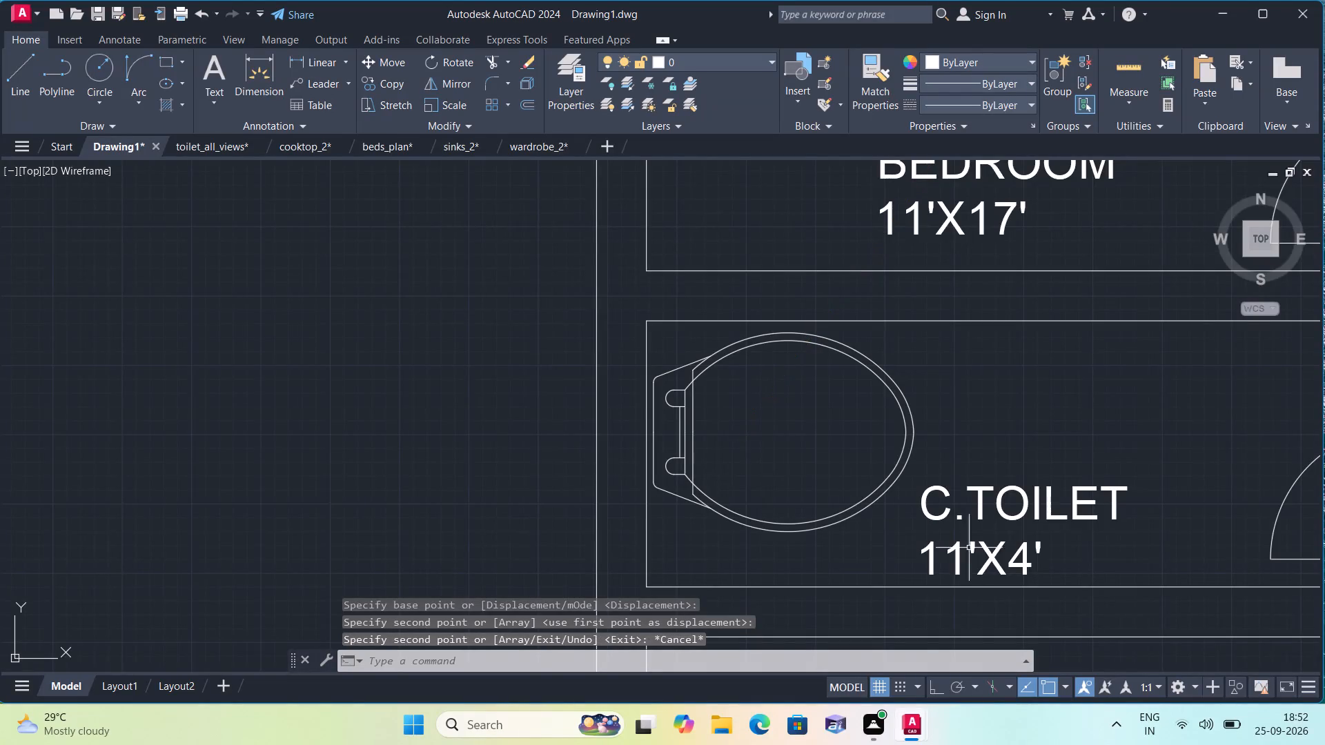
Look over the furnished plan and the surrounding drawing space for items still lying outside.
scroll(1097, 537, down, 2)
middle_drag(1093, 534, 1025, 486)
scroll(1089, 531, down, 1)
scroll(1025, 486, down, 1)
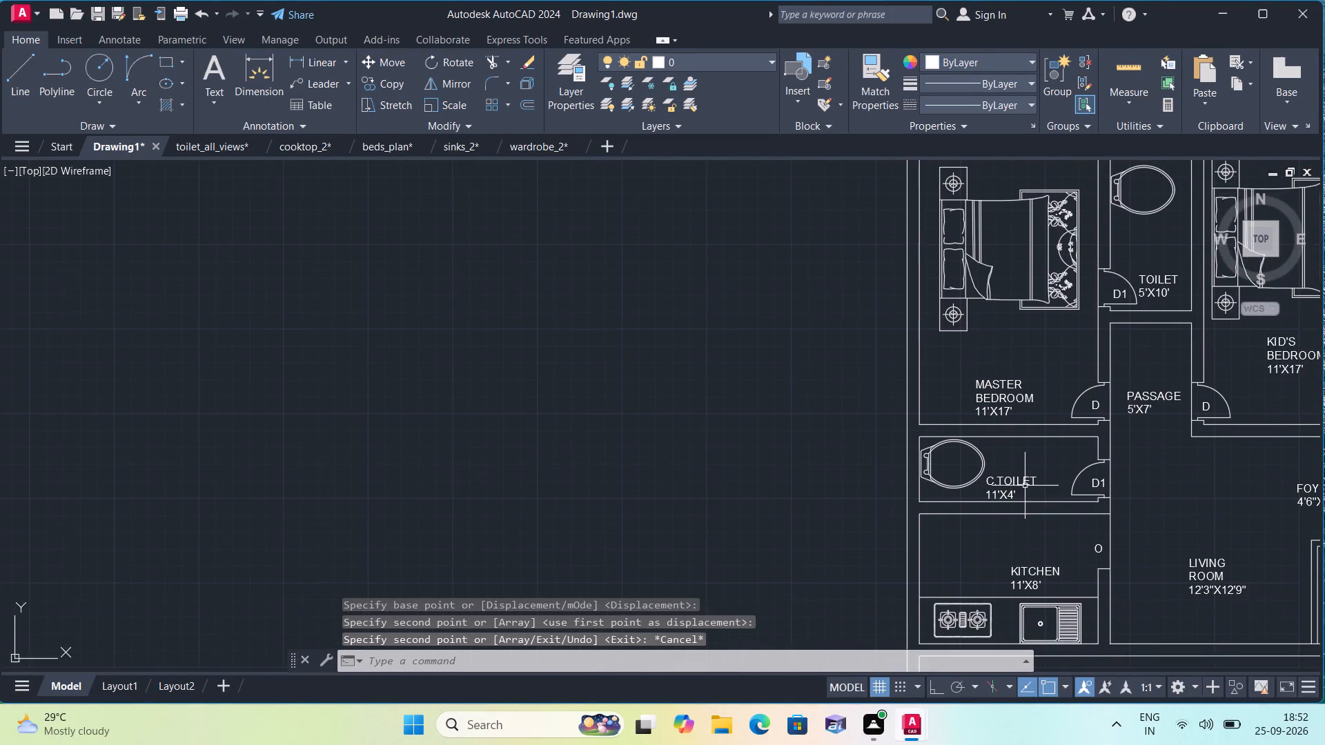
middle_drag(1068, 486, 949, 464)
scroll(1063, 484, down, 1)
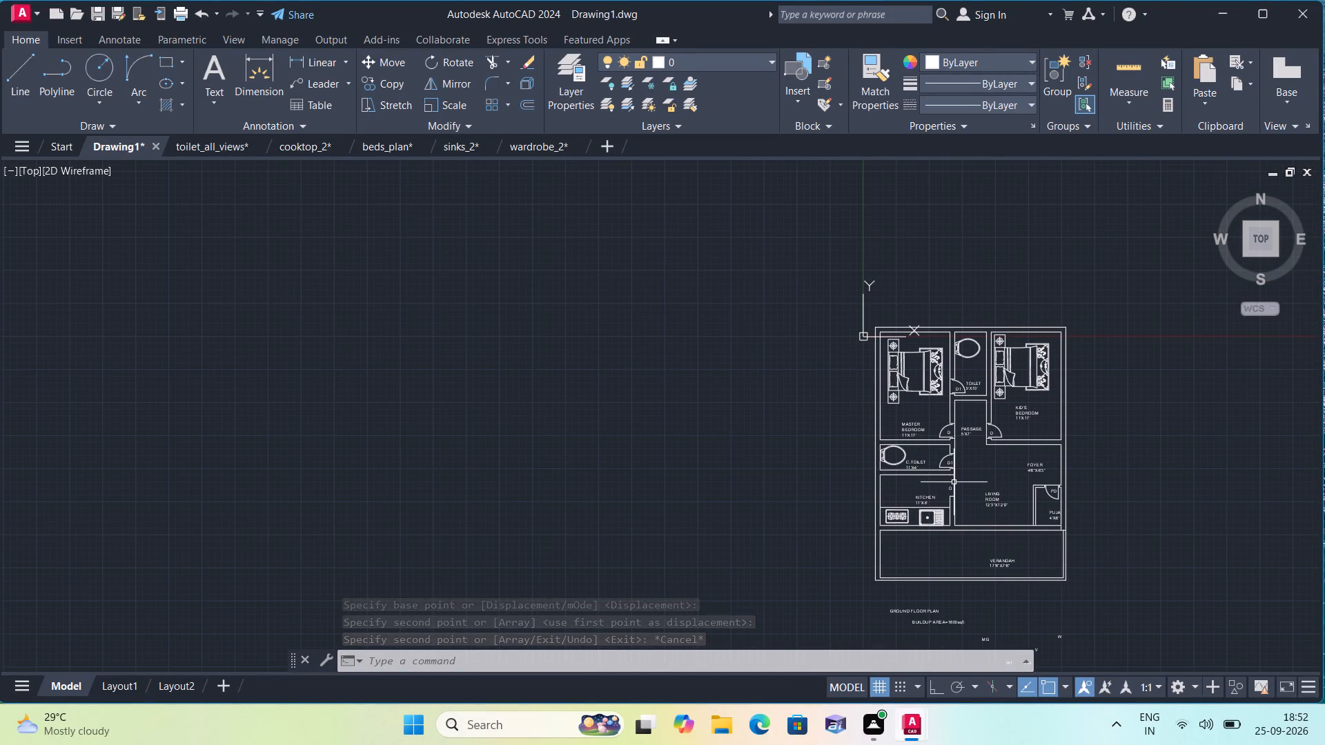
middle_drag(1068, 503, 1012, 493)
scroll(1006, 494, down, 1)
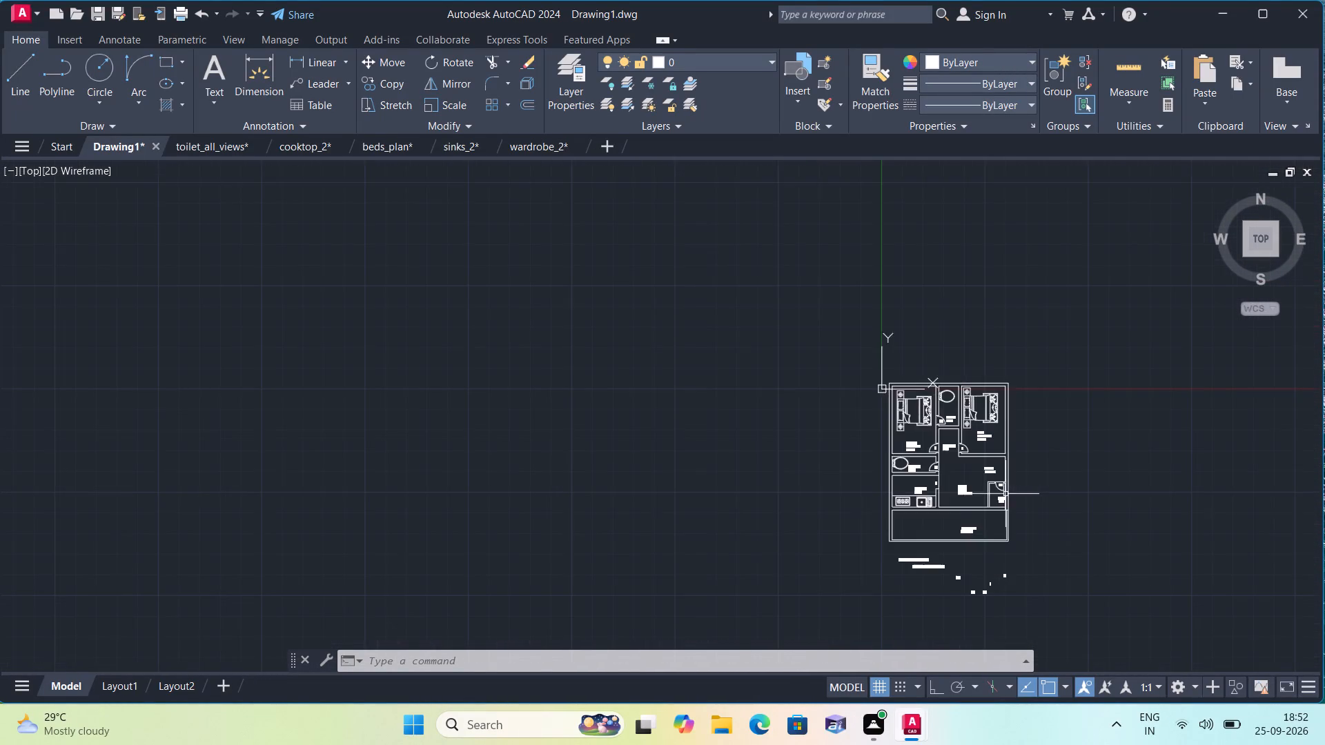
scroll(1005, 494, down, 1)
middle_drag(1013, 494, 923, 488)
scroll(794, 526, down, 1)
scroll(861, 499, down, 1)
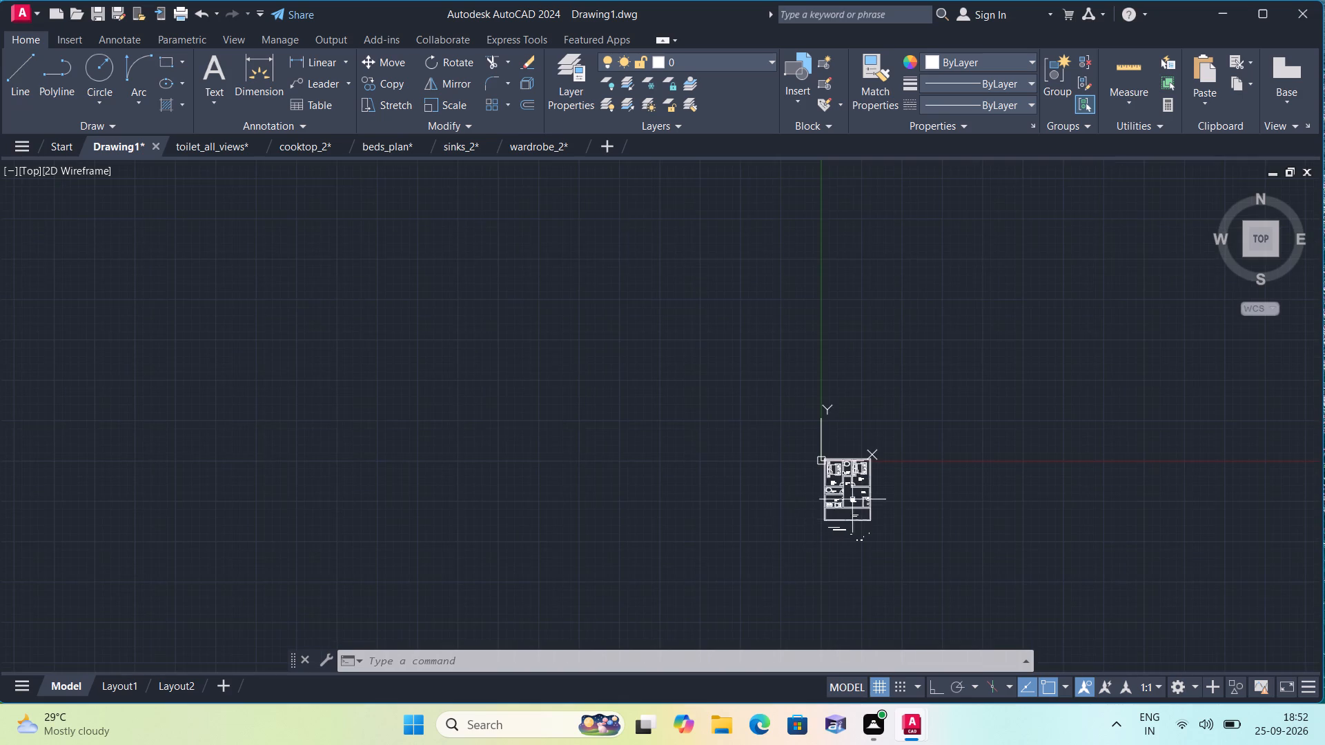
scroll(1005, 449, down, 3)
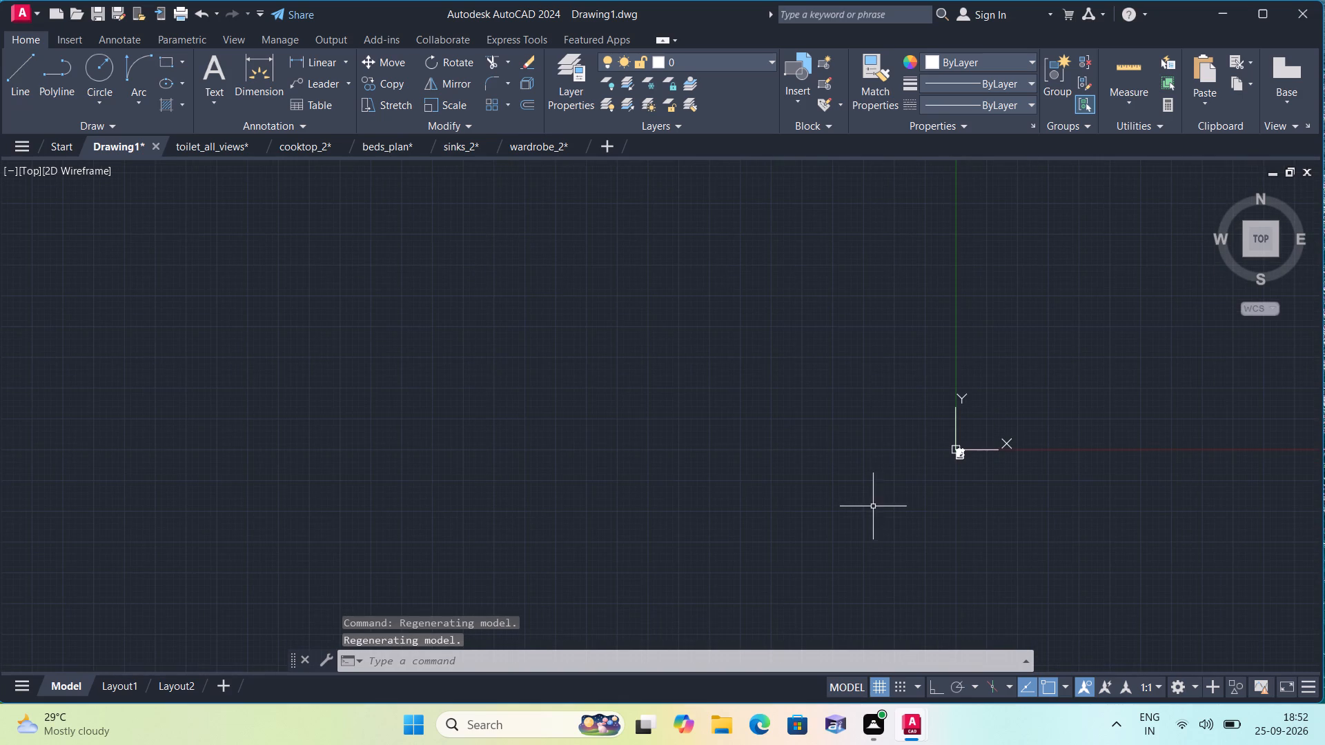
Move the GROUND FLOOR PLAN title up about 3'-0" so it sits just below the verandah's outer wall.
scroll(873, 528, up, 3)
scroll(1055, 346, up, 4)
scroll(1313, 427, up, 2)
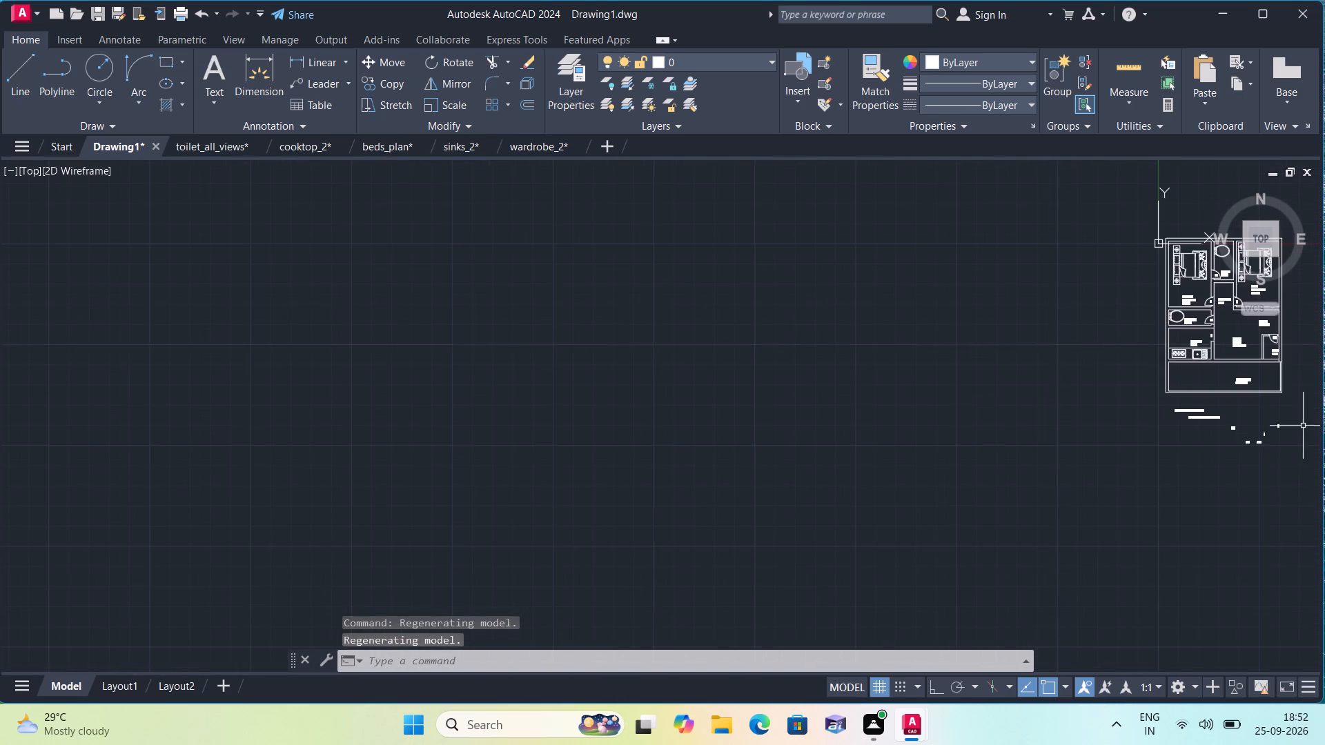
scroll(1132, 387, up, 2)
middle_drag(959, 339, 876, 527)
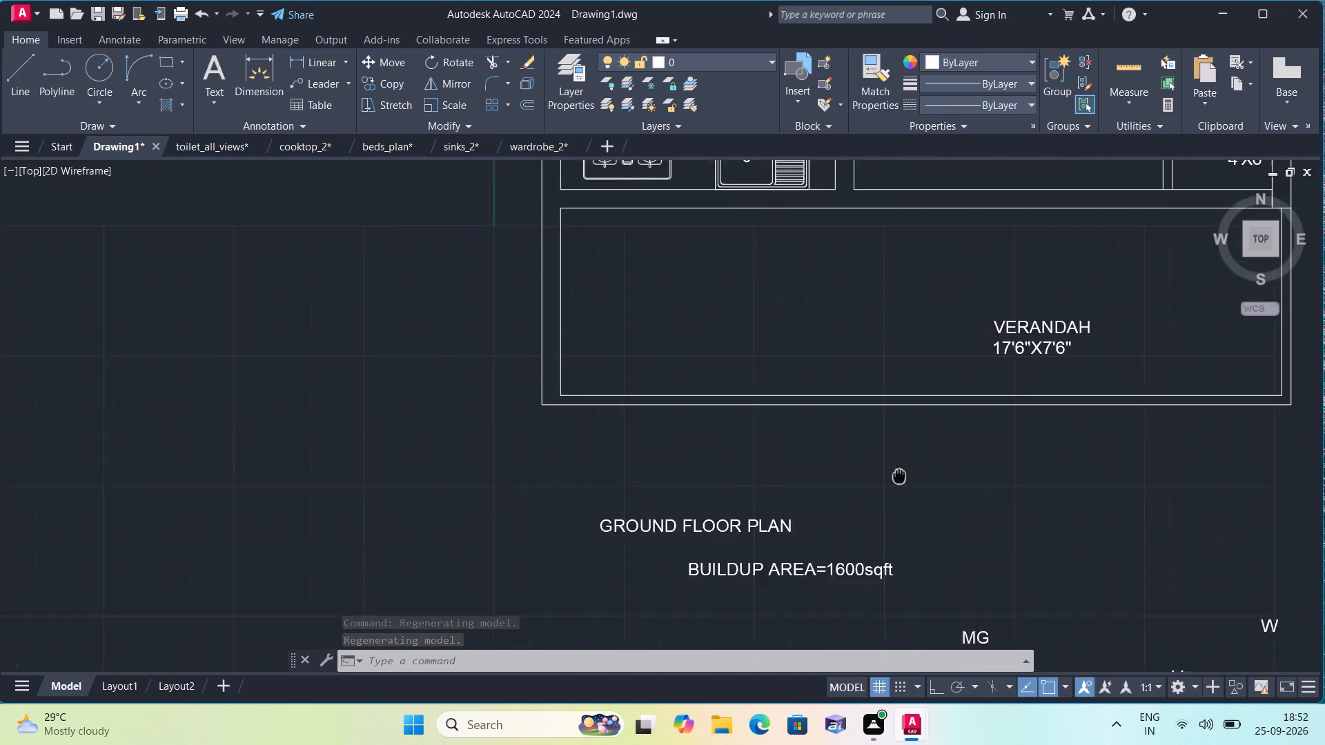
middle_drag(876, 527, 858, 572)
scroll(735, 511, down, 2)
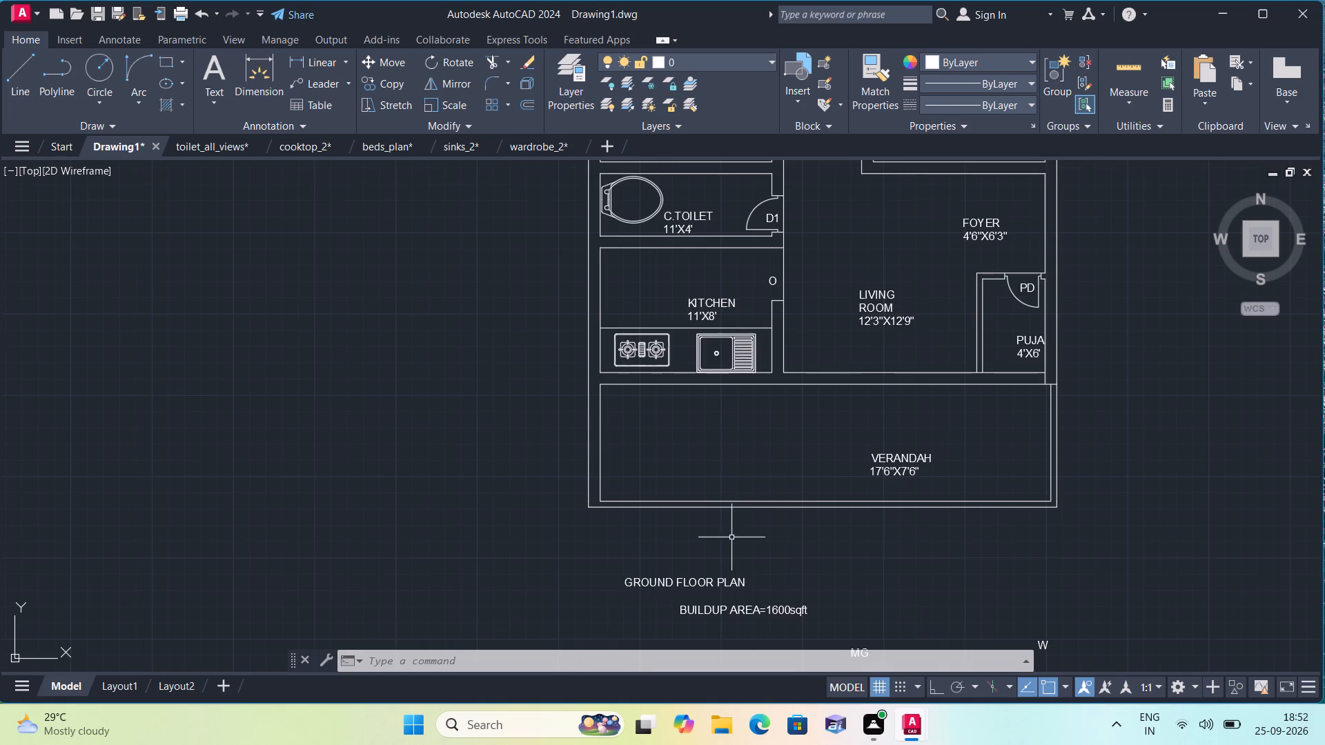
click(683, 566)
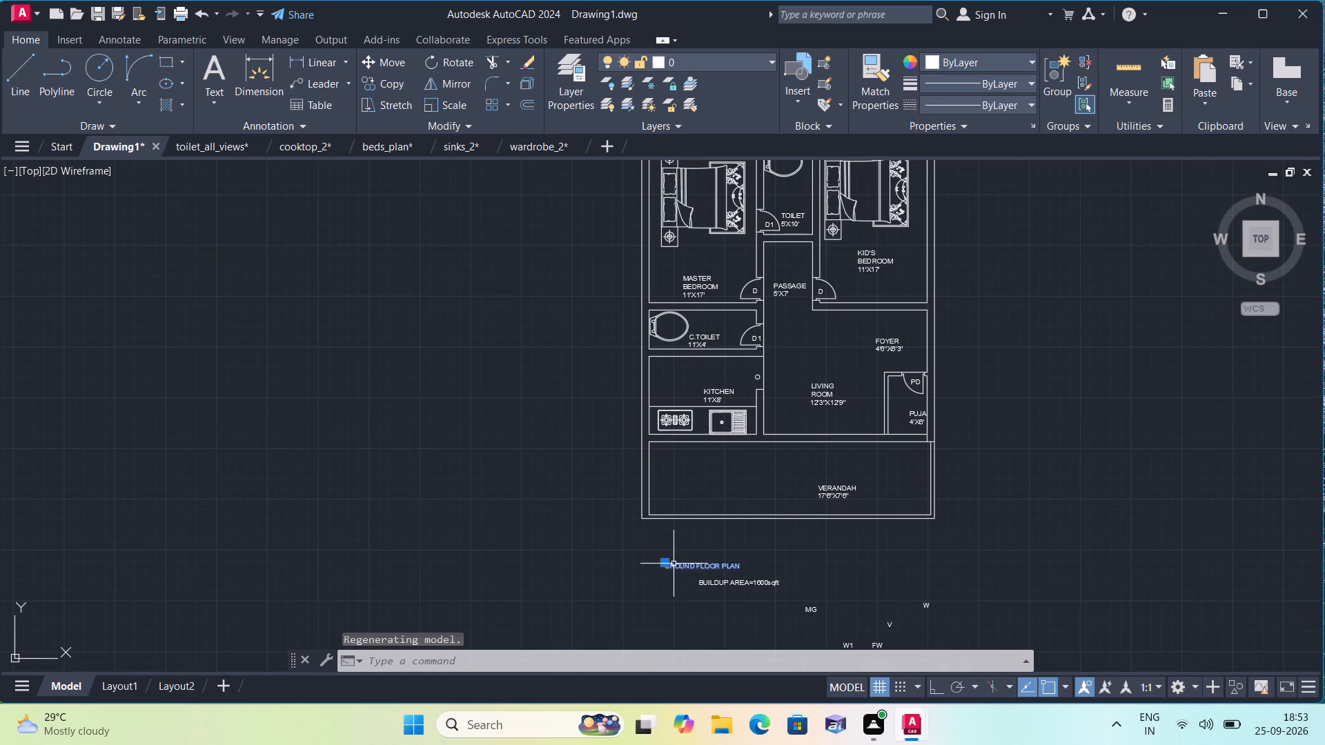
click(665, 562)
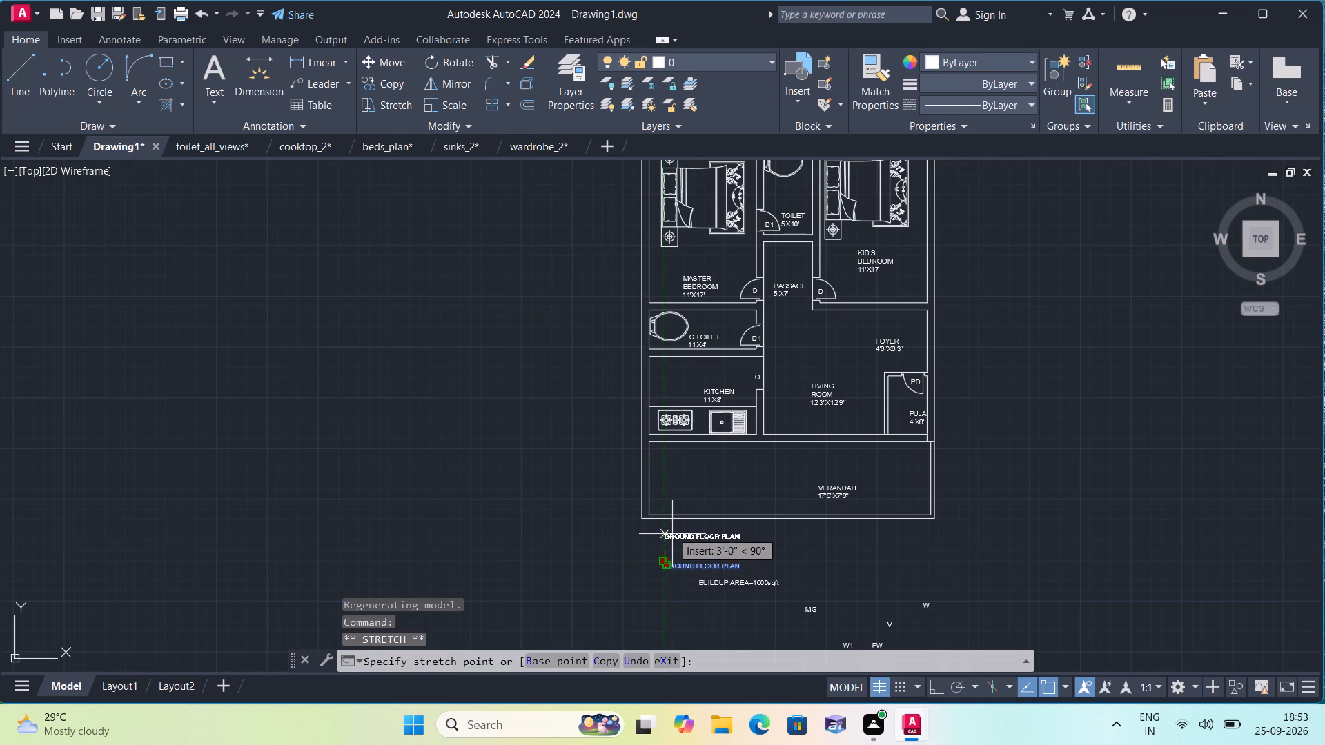
click(671, 530)
Move the BUILDUP AREA=1600sqft text directly beneath the GROUND FLOOR PLAN title, aligned with its left edge.
scroll(695, 570, up, 2)
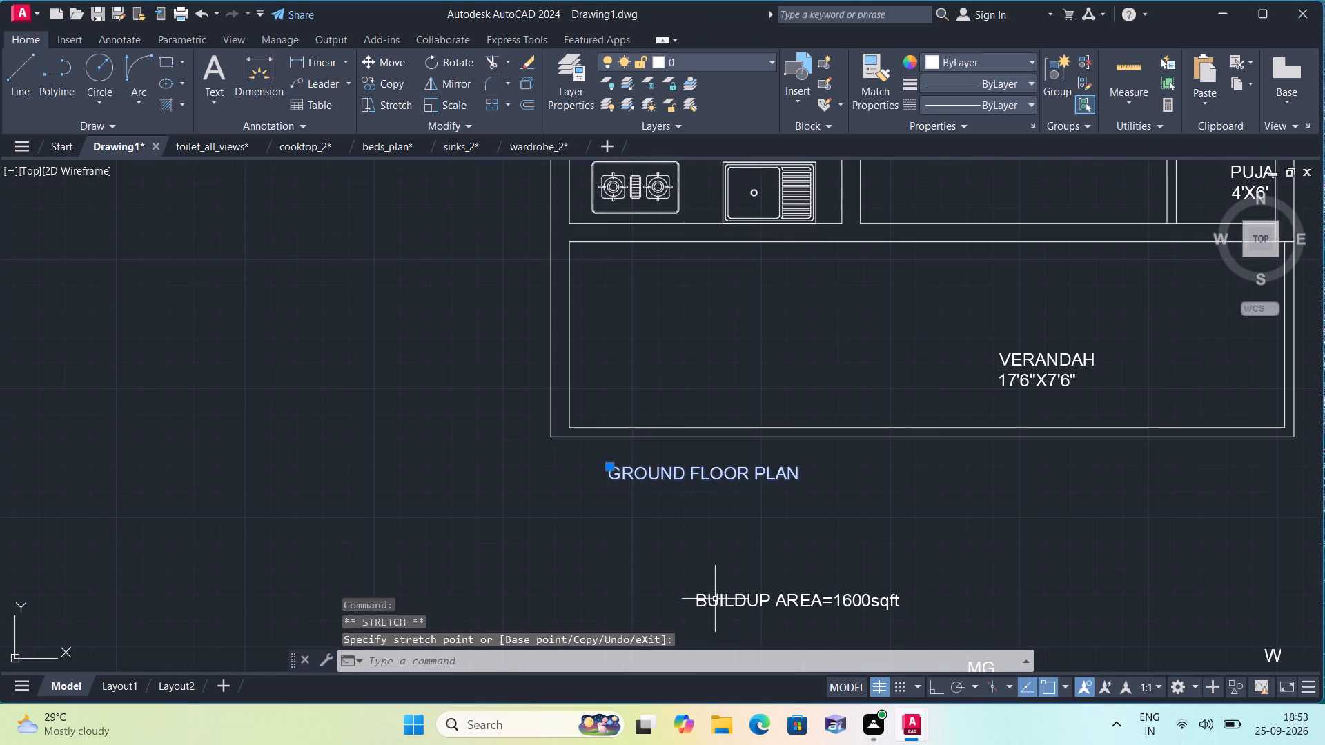
click(718, 606)
click(700, 593)
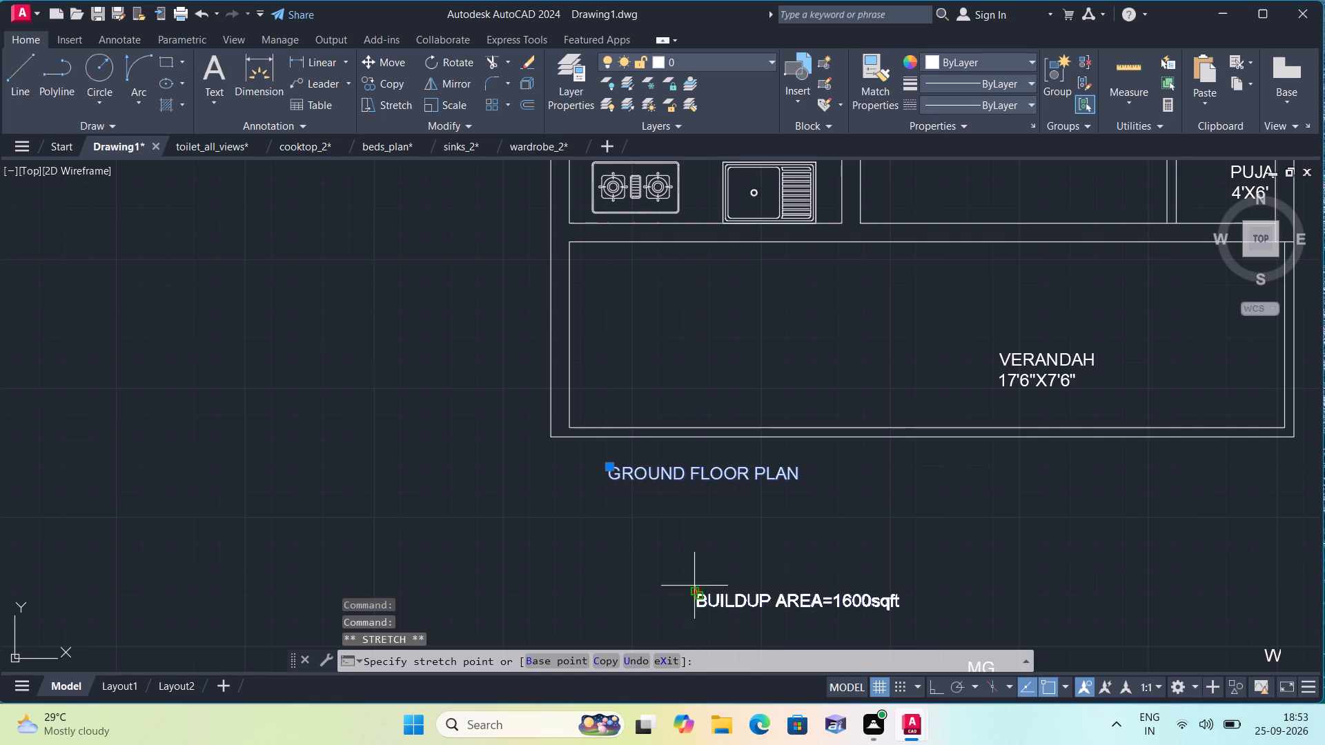
click(607, 497)
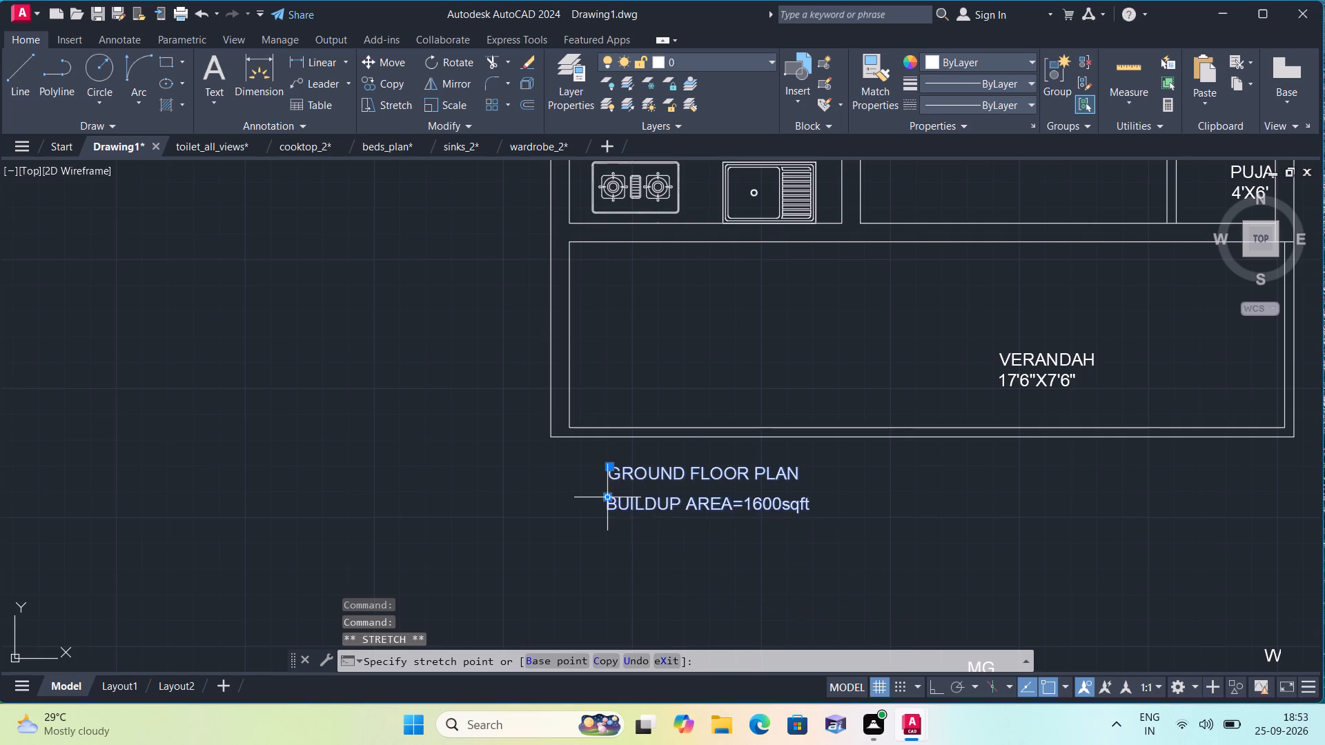
Move the MG label into the verandah, directly below the VERANDAH 17'6"X7'6" text.
scroll(828, 512, down, 1)
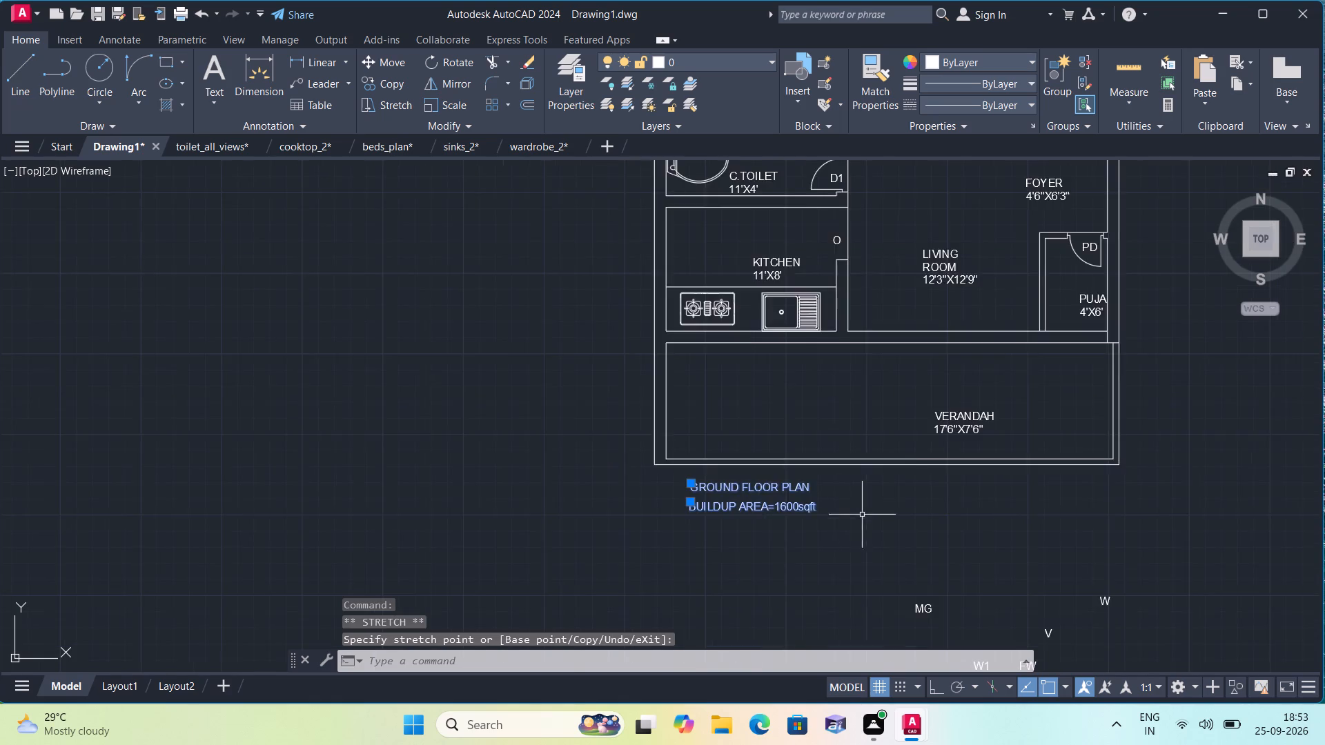
scroll(891, 522, down, 1)
scroll(910, 577, up, 2)
click(909, 577)
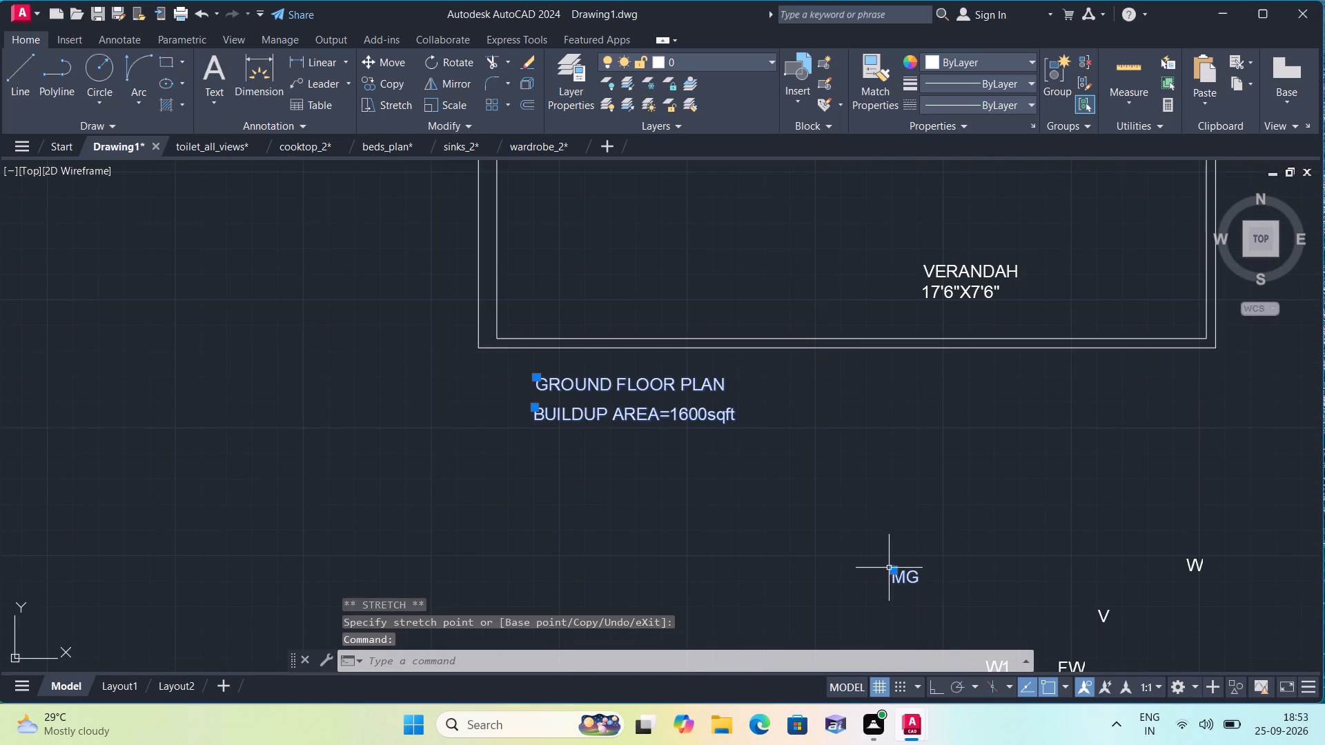
click(890, 568)
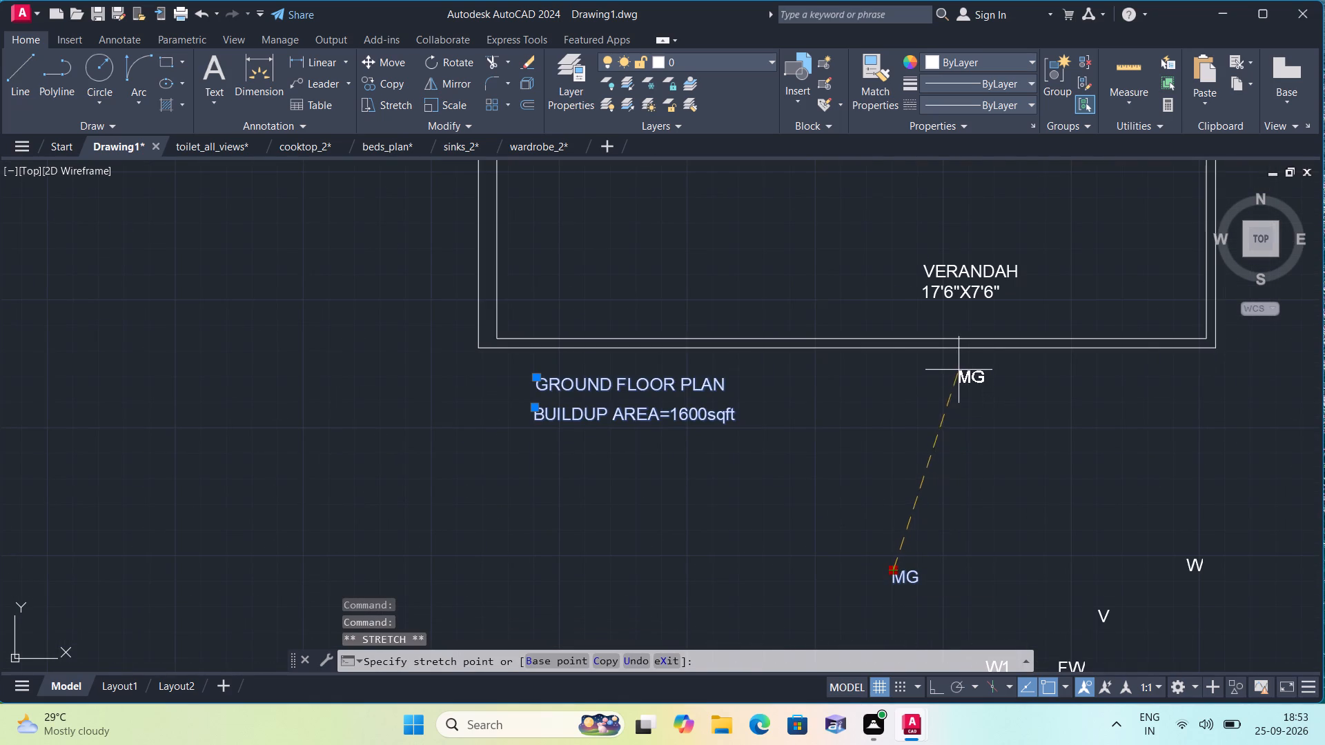
click(962, 317)
Move the FW label to the wall between kitchen and verandah, just below the kitchen sink.
scroll(1008, 473, down, 1)
scroll(1013, 583, up, 1)
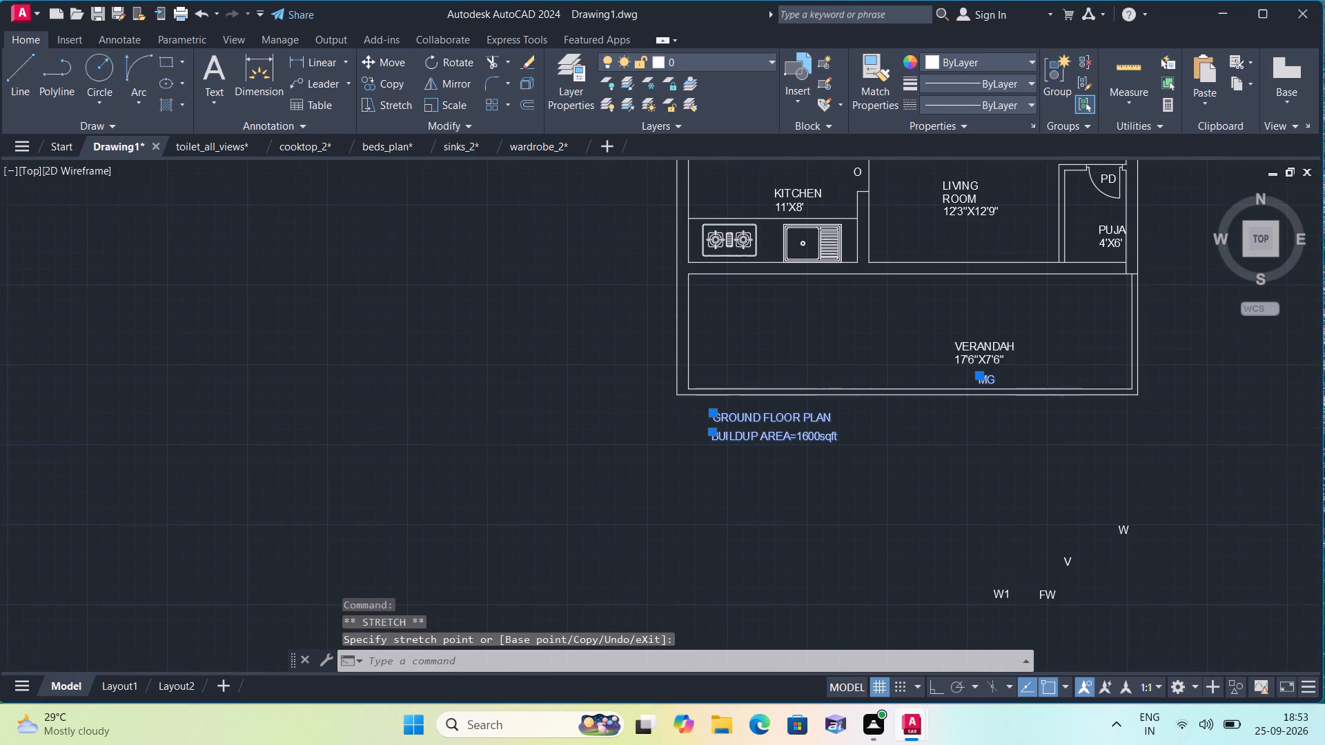
middle_drag(1013, 583, 992, 540)
click(1034, 556)
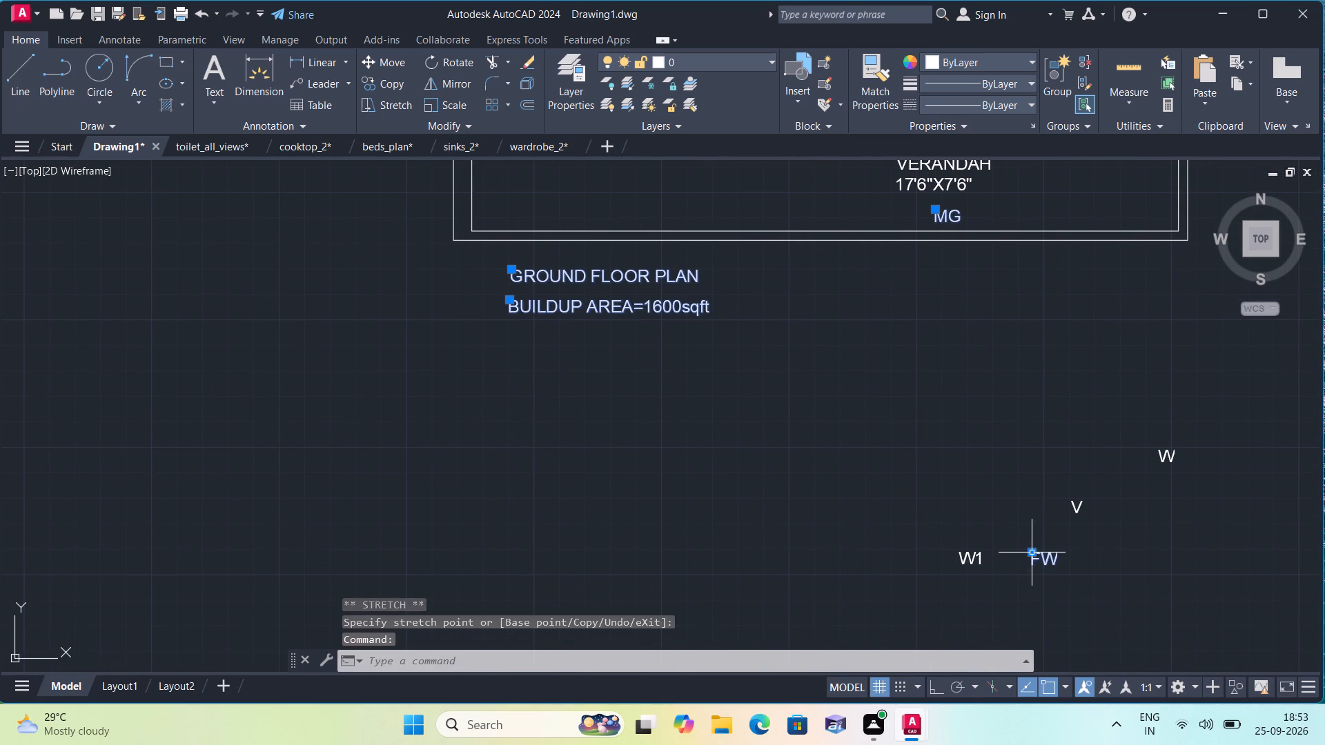
click(1032, 556)
scroll(1032, 421, down, 2)
middle_drag(1017, 450, 1027, 527)
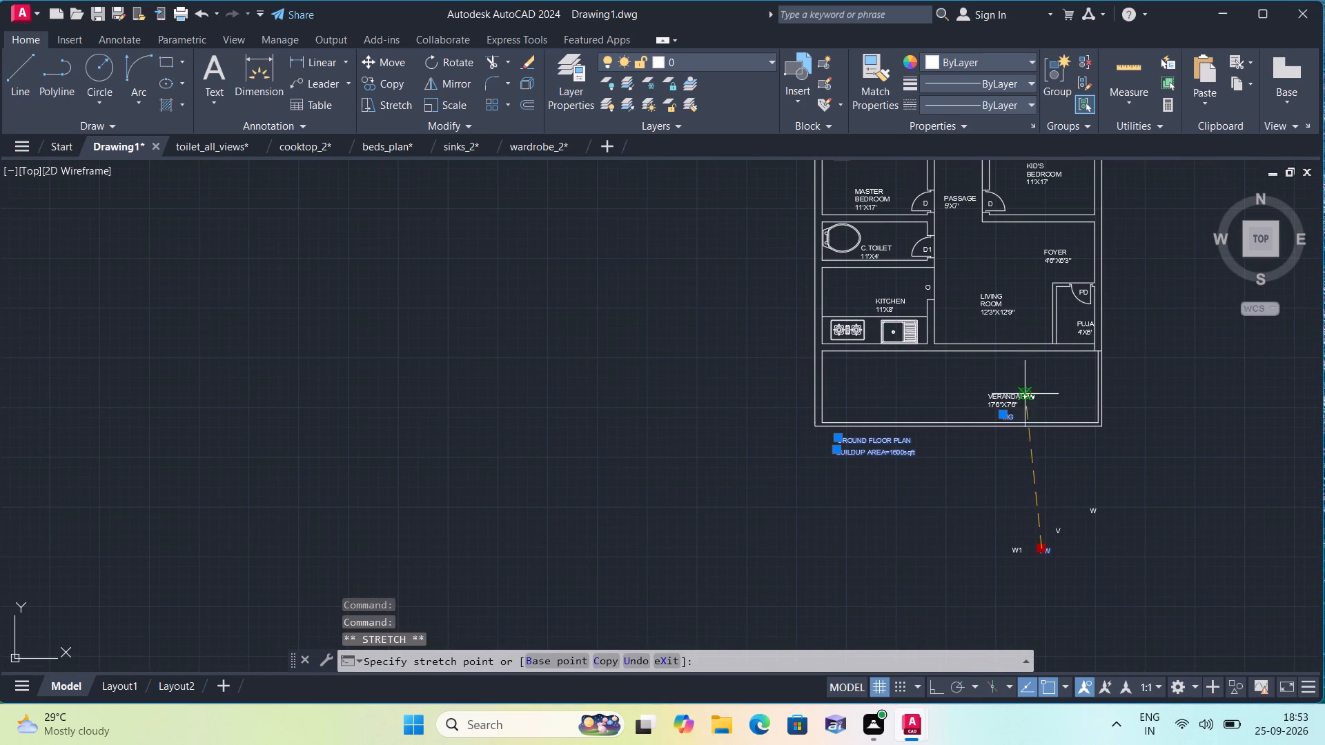
scroll(1032, 359, up, 3)
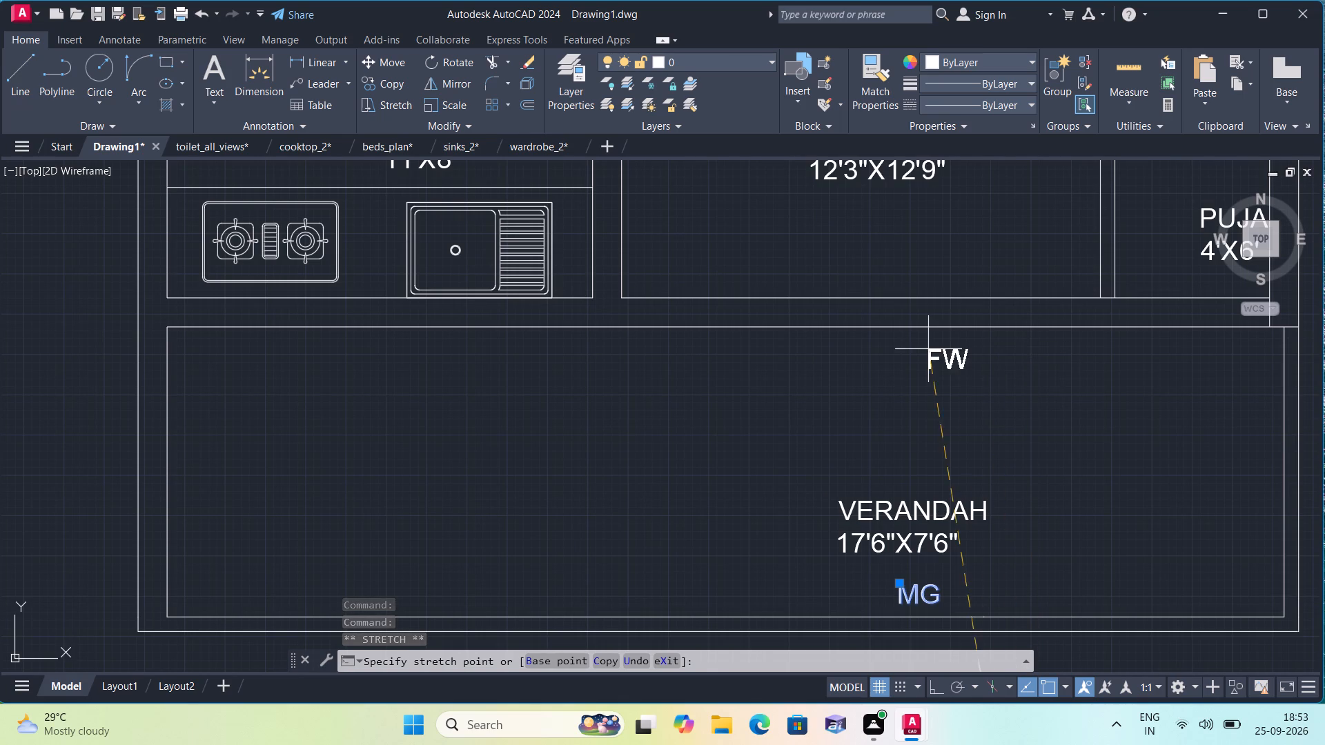
click(547, 337)
Move the W1 label just outside the kitchen's outer wall, level with the KITCHEN room label.
scroll(547, 337, down, 2)
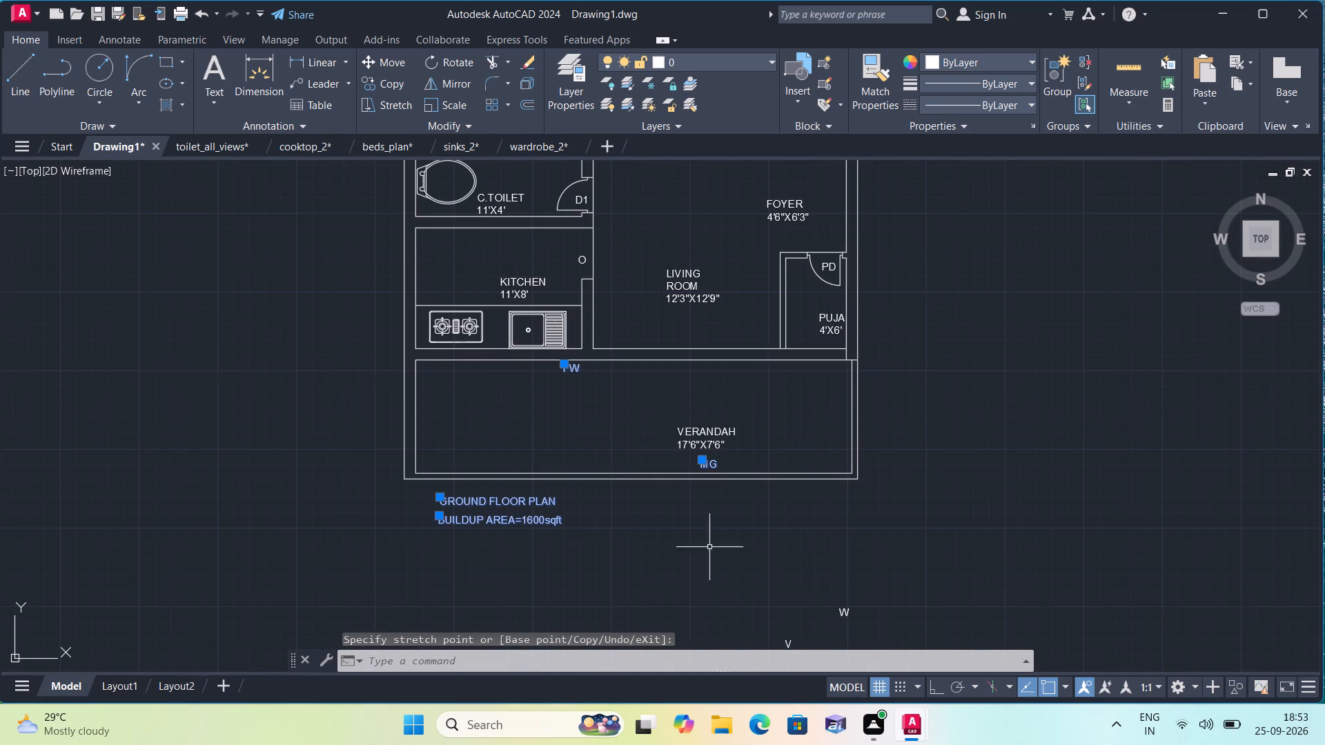
middle_drag(777, 603, 789, 509)
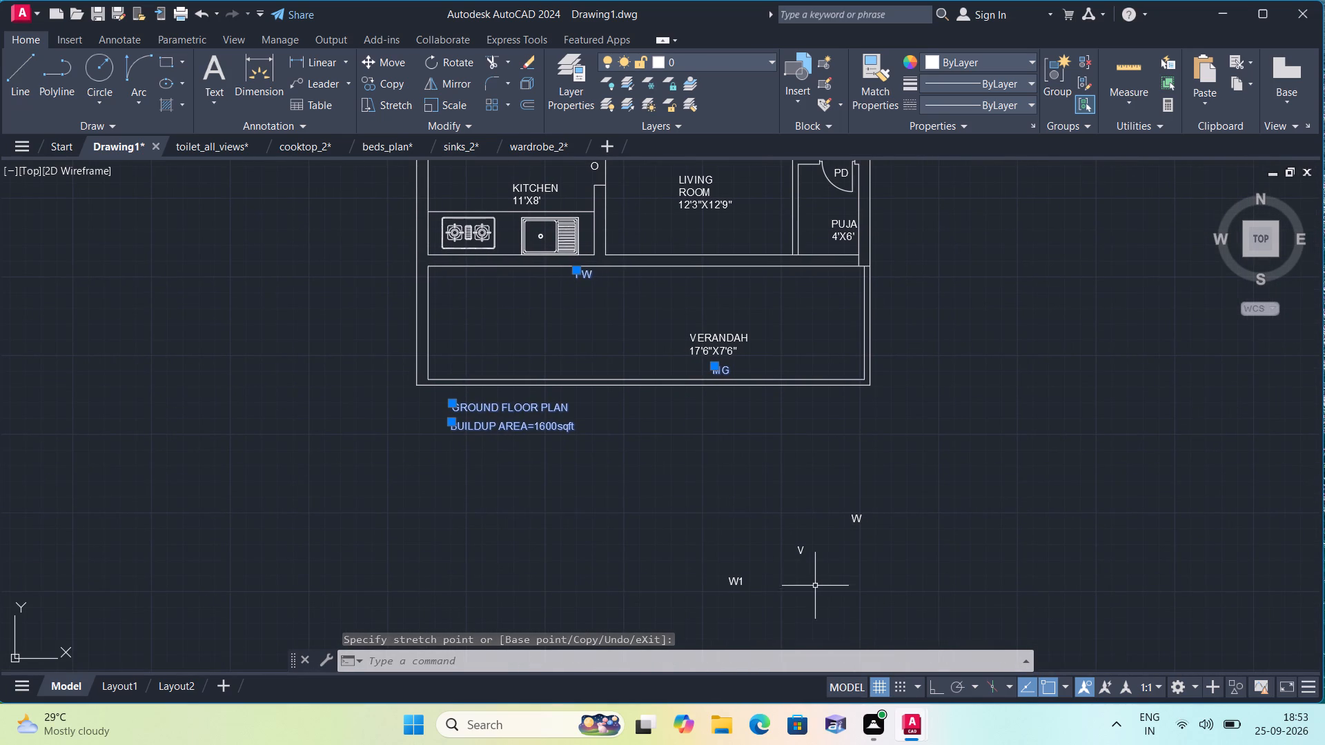
drag(757, 596, 749, 584)
click(729, 572)
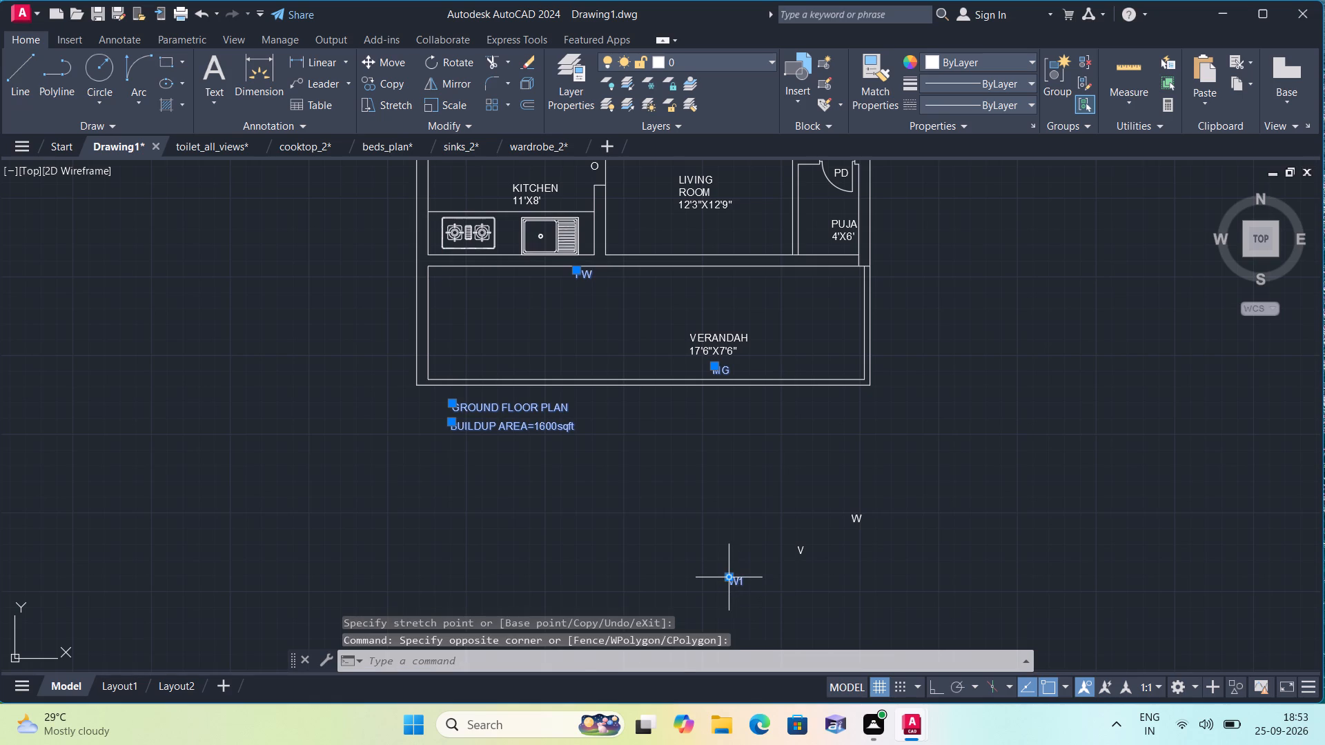
click(729, 577)
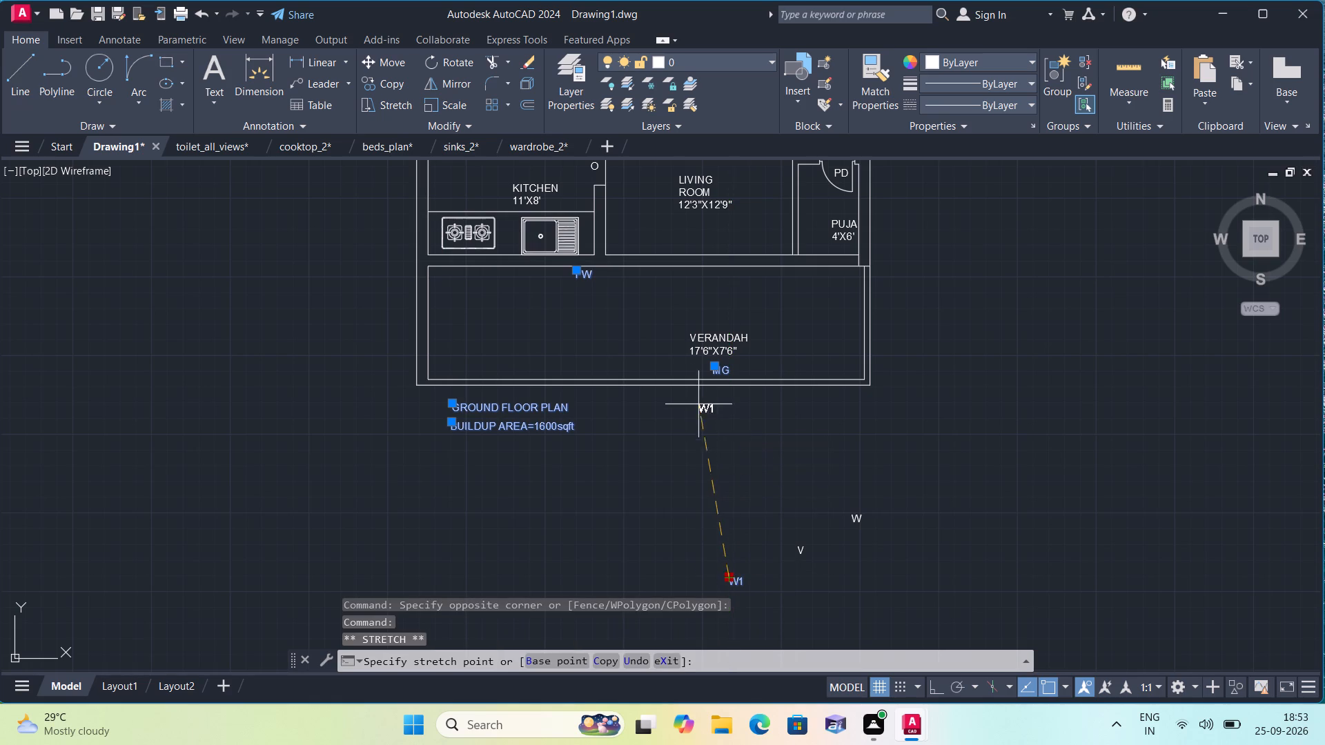
scroll(693, 398, down, 1)
middle_drag(693, 422, 707, 450)
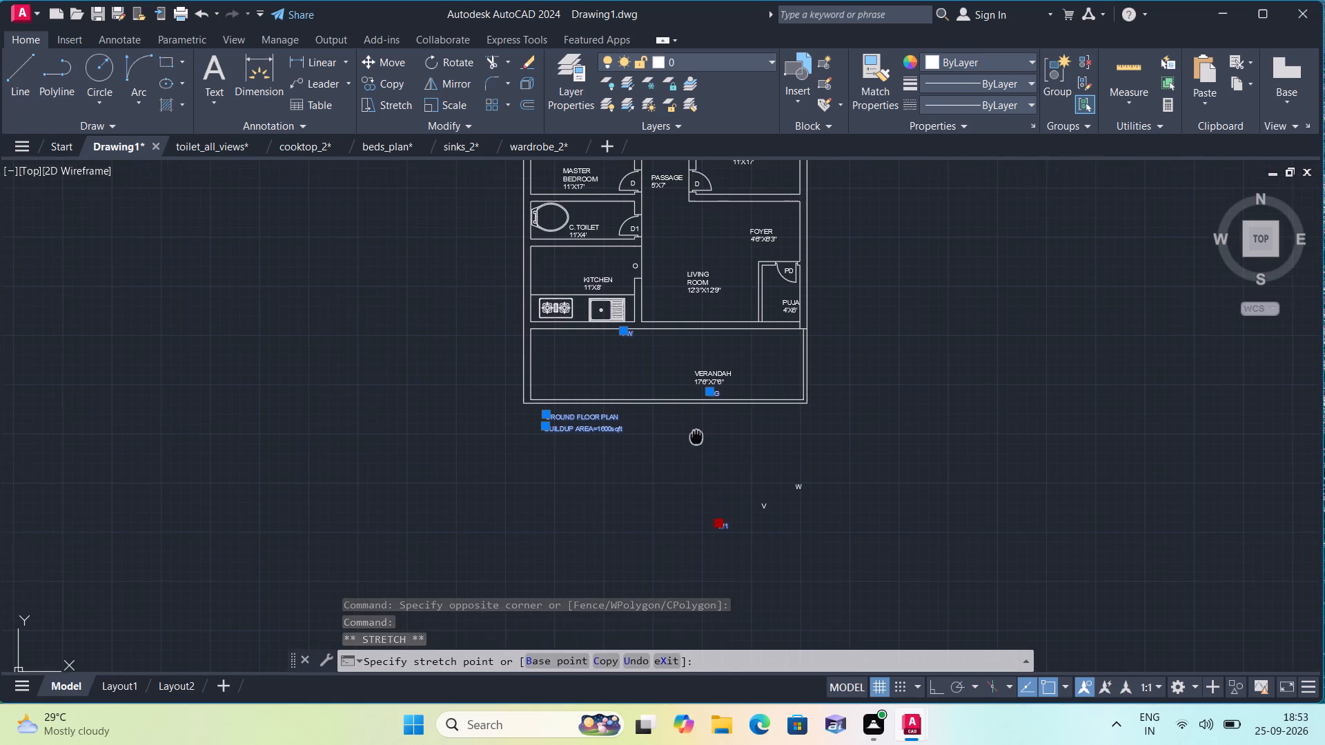
middle_drag(707, 450, 707, 453)
scroll(522, 305, up, 1)
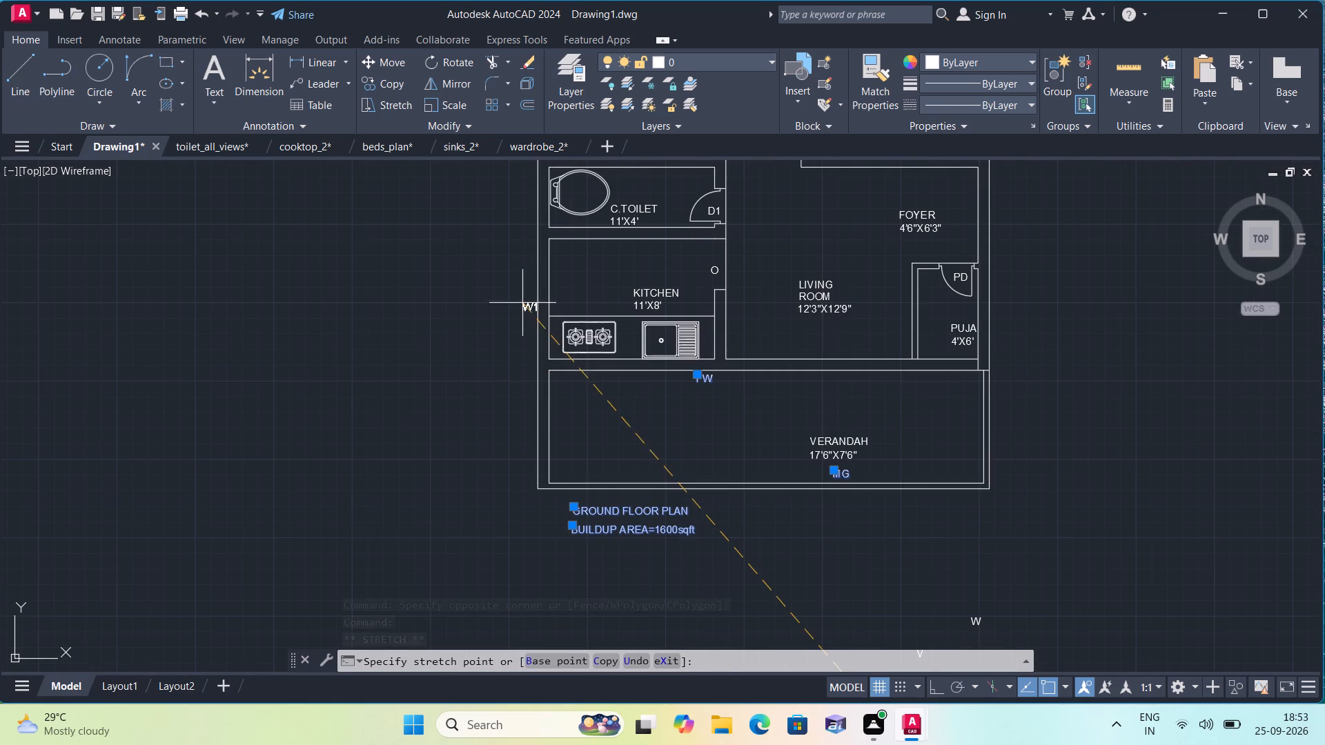
click(512, 280)
Move the V label just outside the C.TOILET's outer wall, beside the toilet fixture.
scroll(593, 375, down, 1)
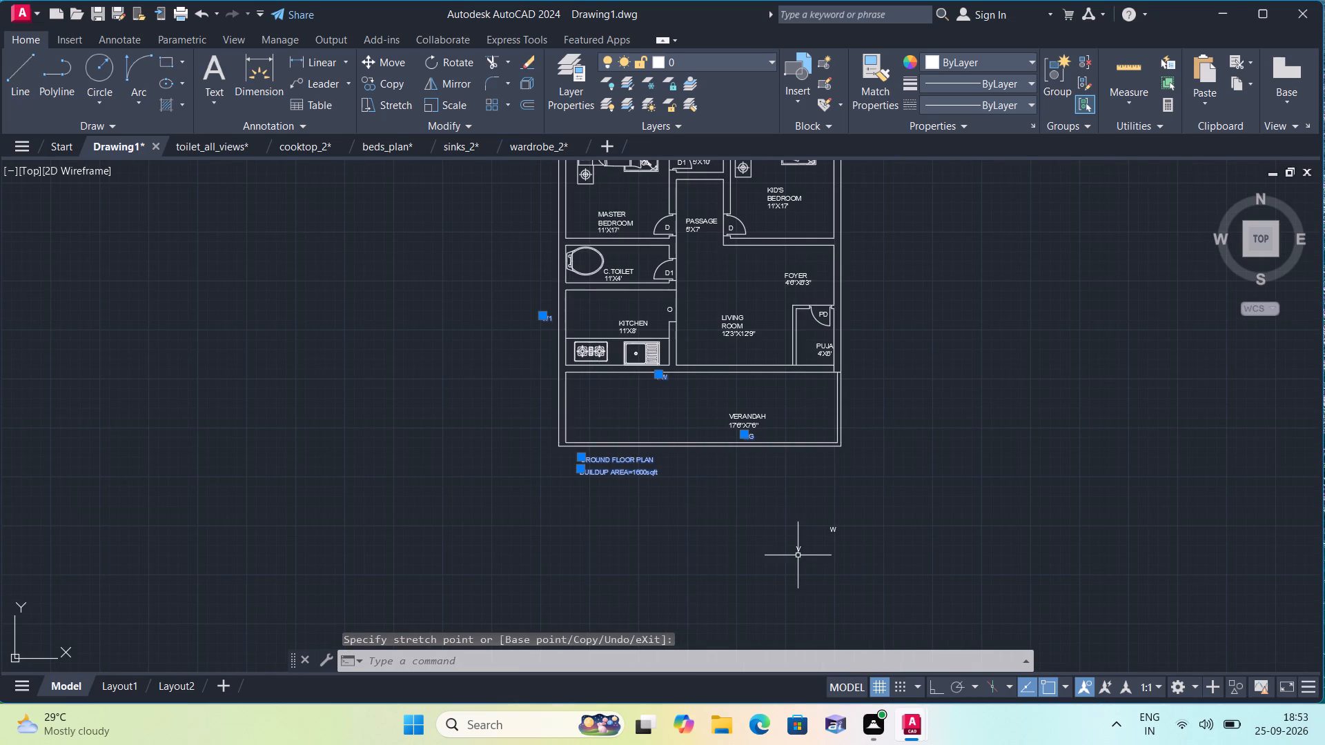
click(798, 548)
click(798, 548)
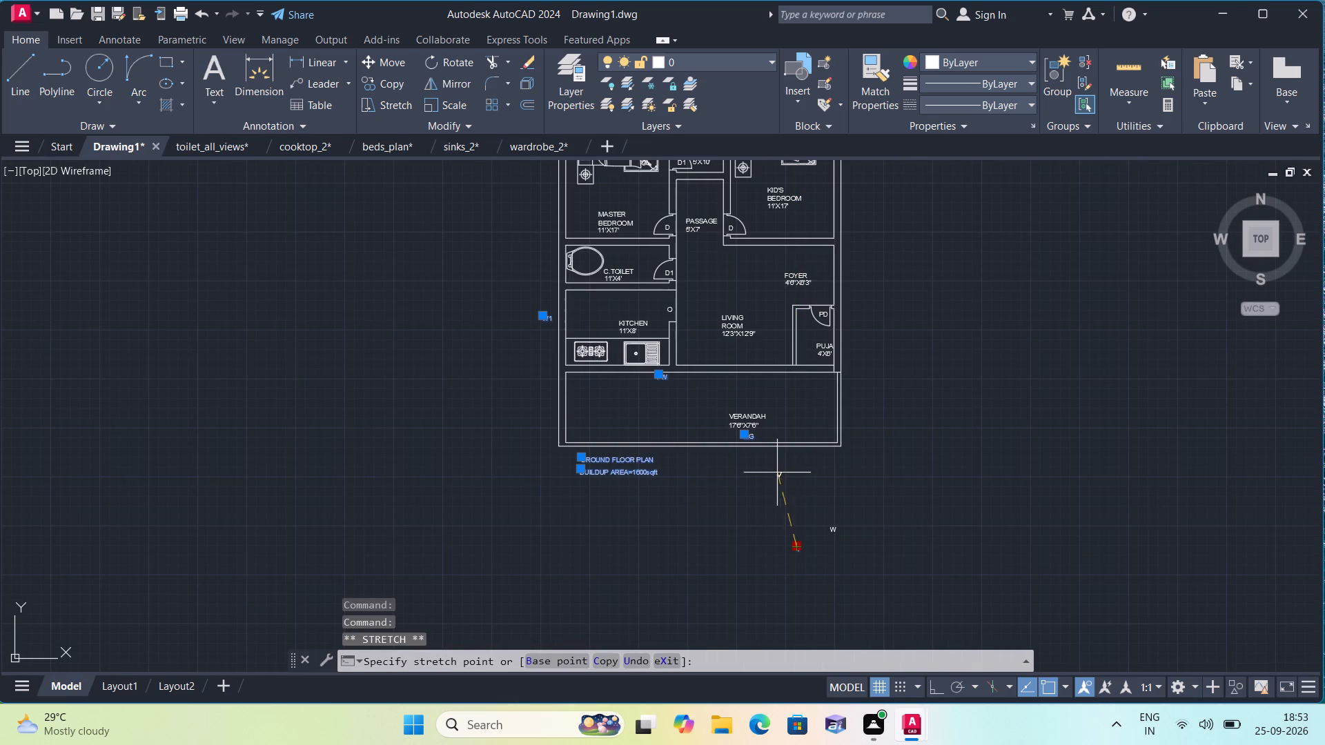
scroll(694, 417, down, 1)
scroll(611, 308, up, 1)
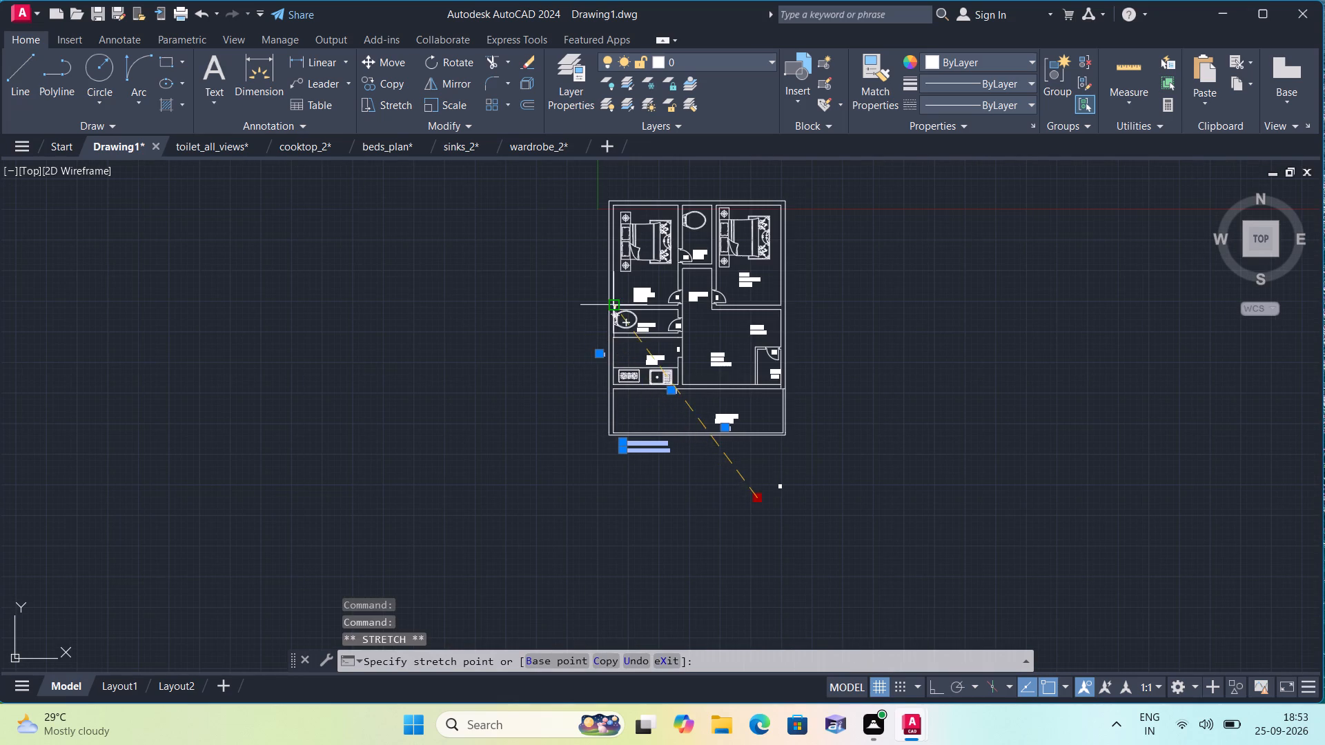
scroll(611, 308, up, 1)
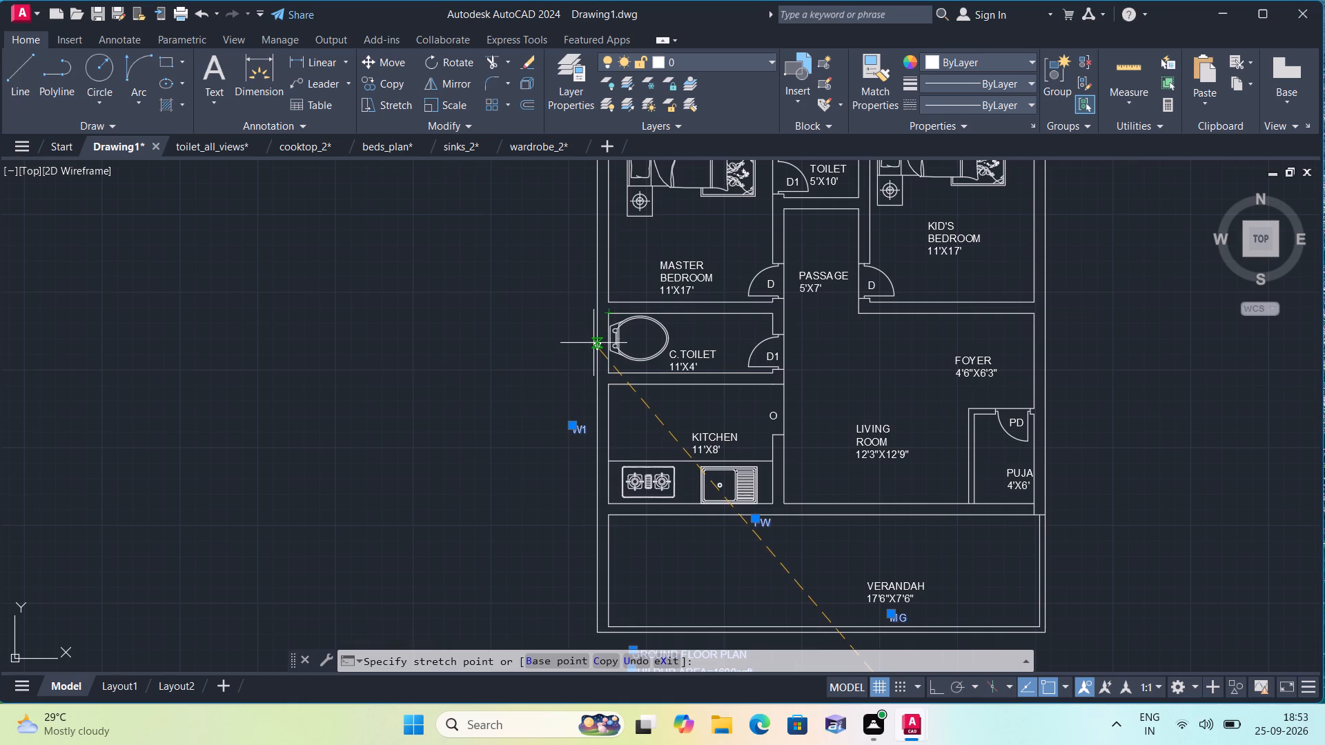
click(587, 338)
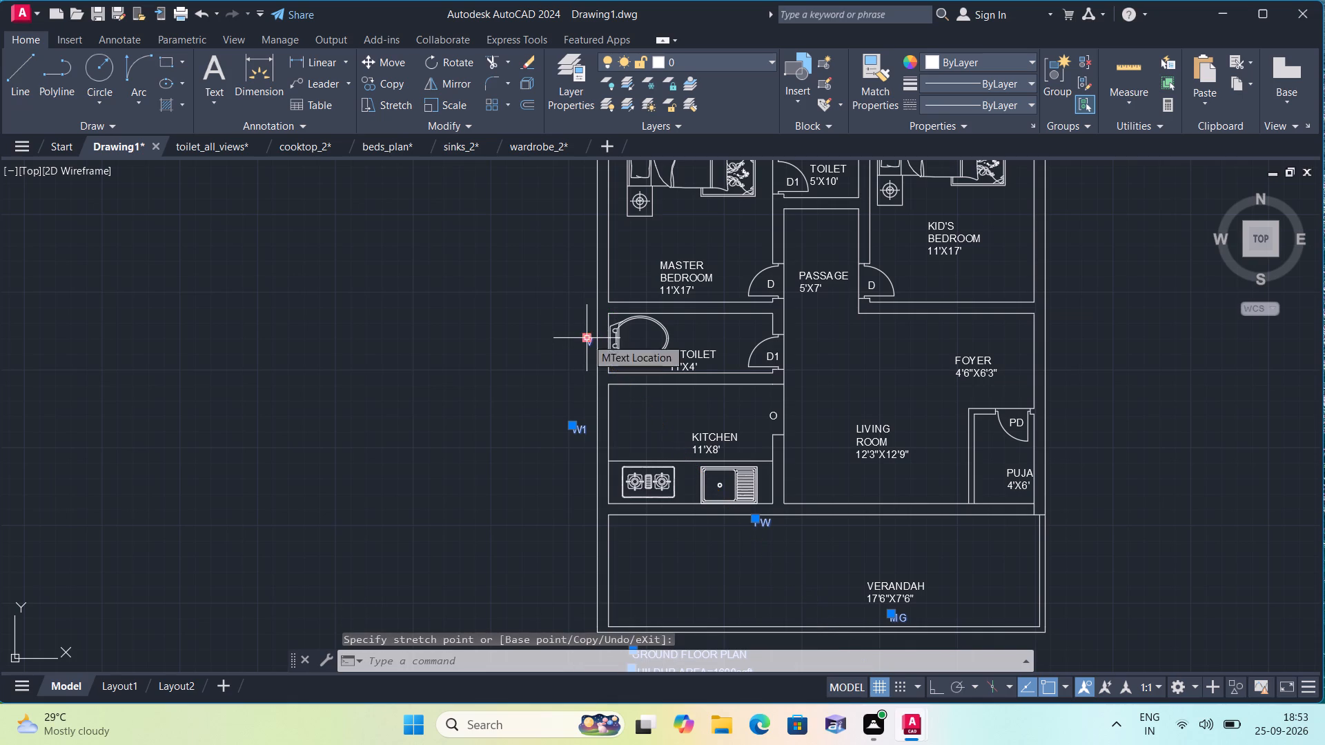
Move the W label just outside the foyer's outer wall, level with the FOYER text, and clear the selection.
scroll(660, 441, down, 2)
scroll(790, 558, up, 2)
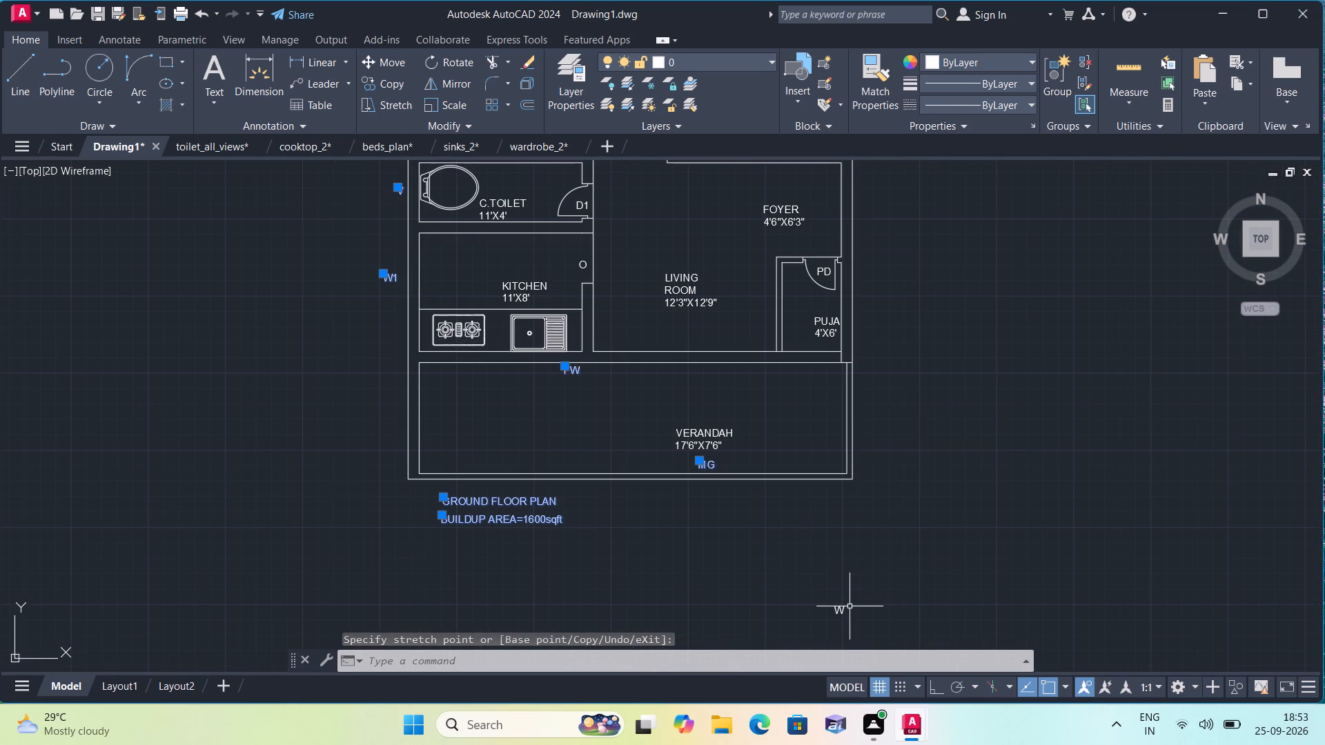
click(843, 613)
click(834, 605)
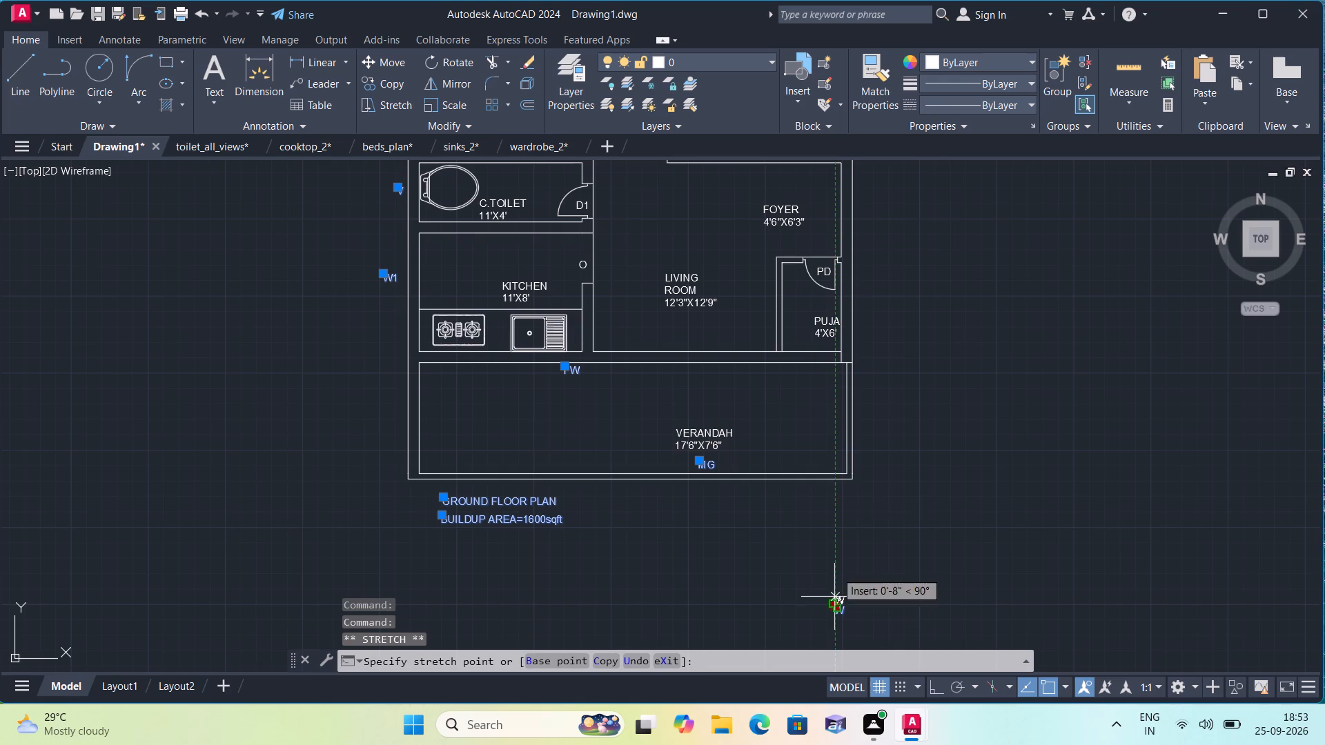
click(865, 209)
scroll(919, 363, down, 1)
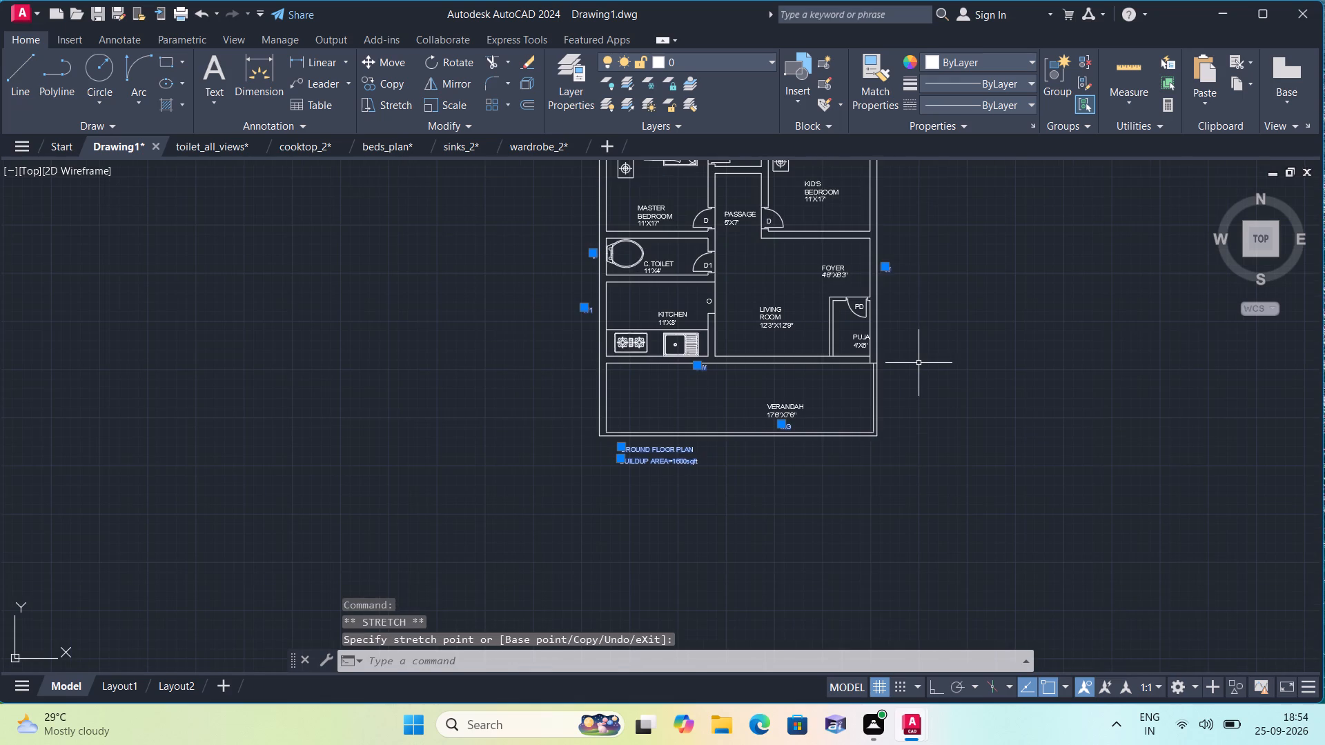
key(Escape)
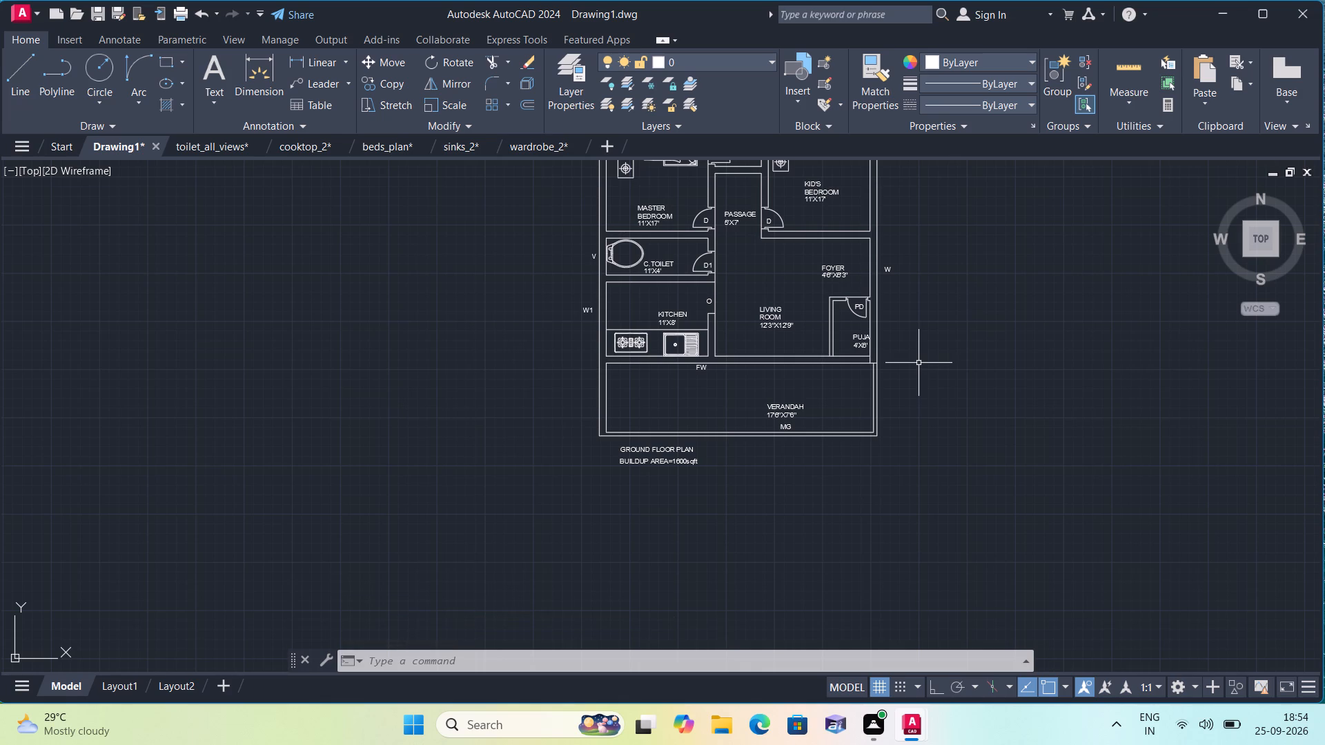
Create a new layer with the default name and set its colour to cyan.
middle_drag(652, 311, 647, 314)
middle_drag(647, 314, 604, 403)
scroll(604, 394, up, 1)
middle_drag(598, 382, 476, 493)
scroll(476, 493, down, 1)
scroll(520, 330, up, 1)
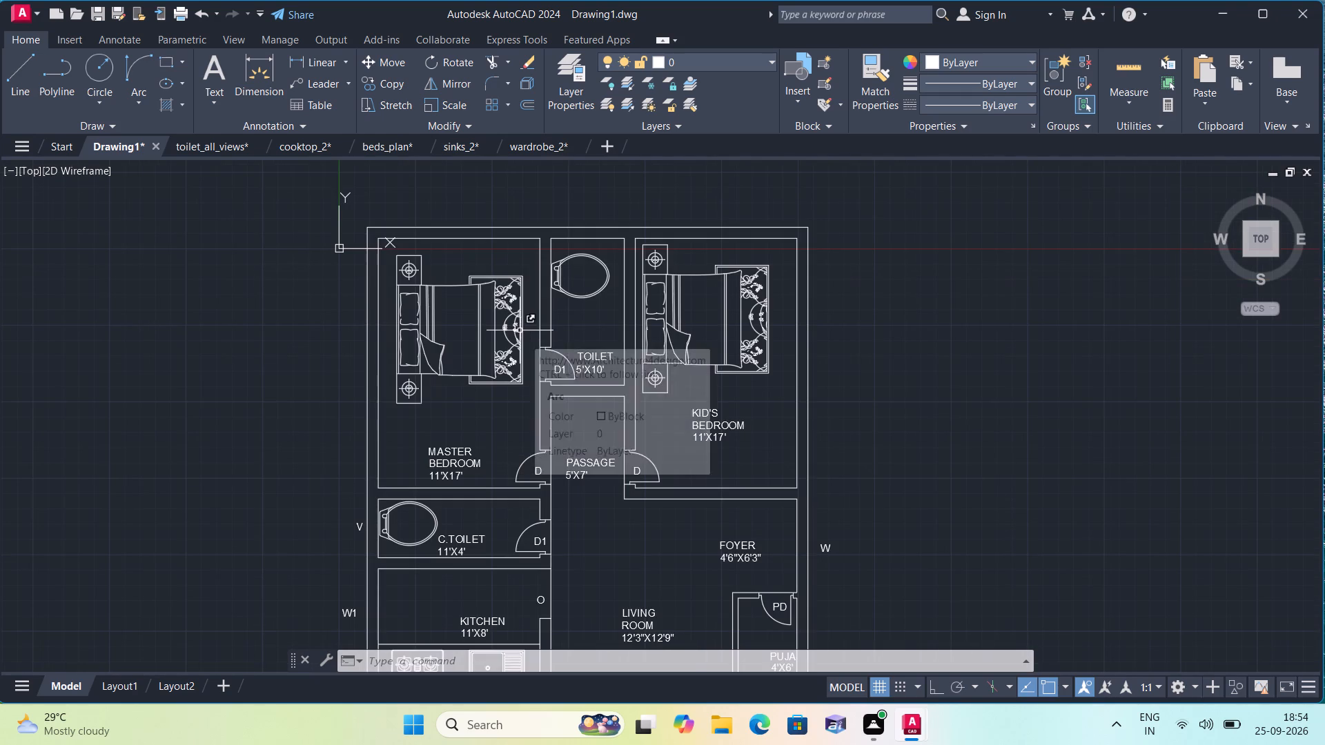
click(570, 98)
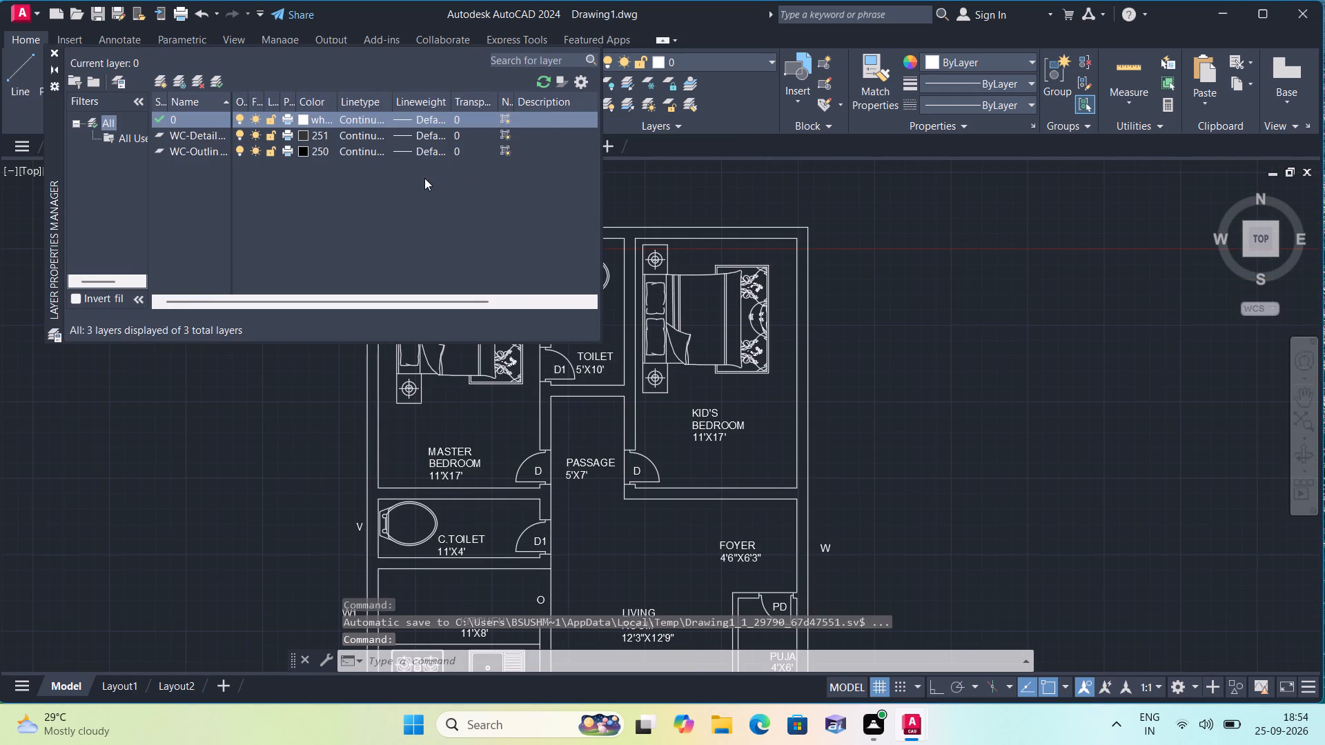
right_click(280, 212)
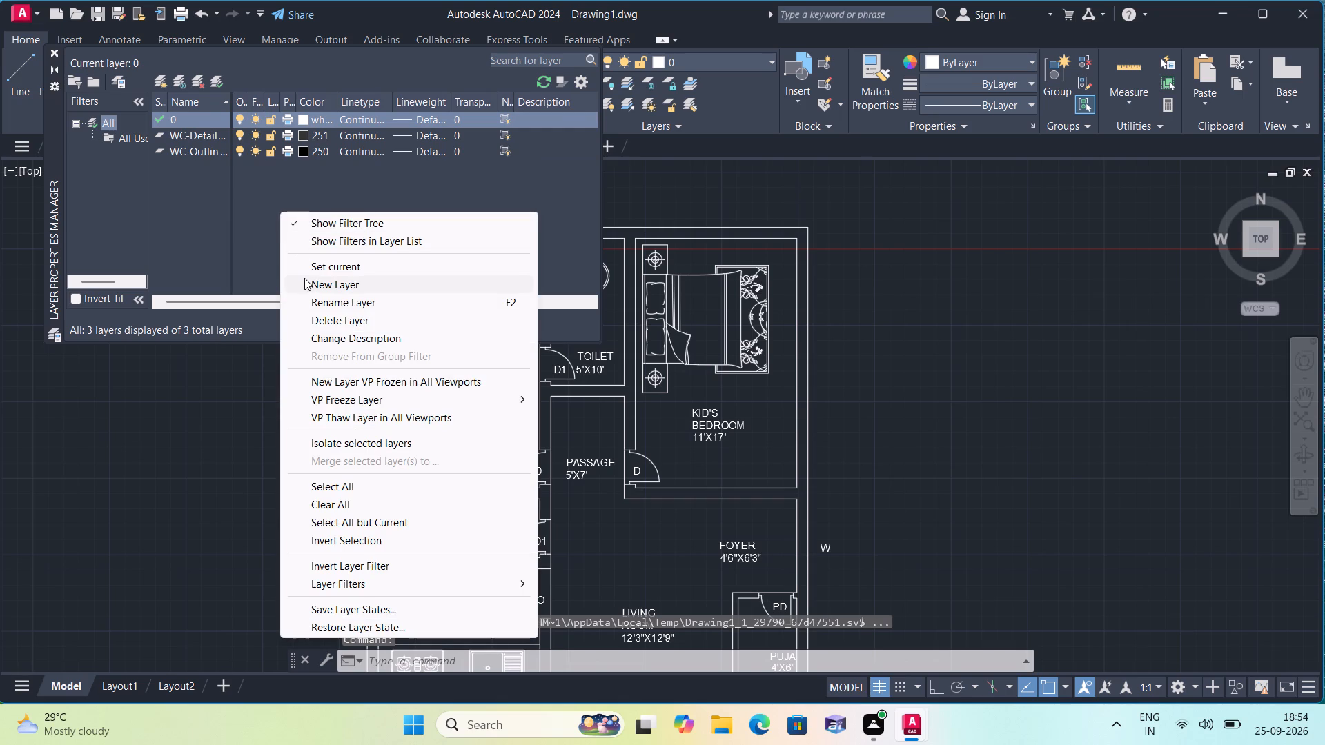
click(312, 285)
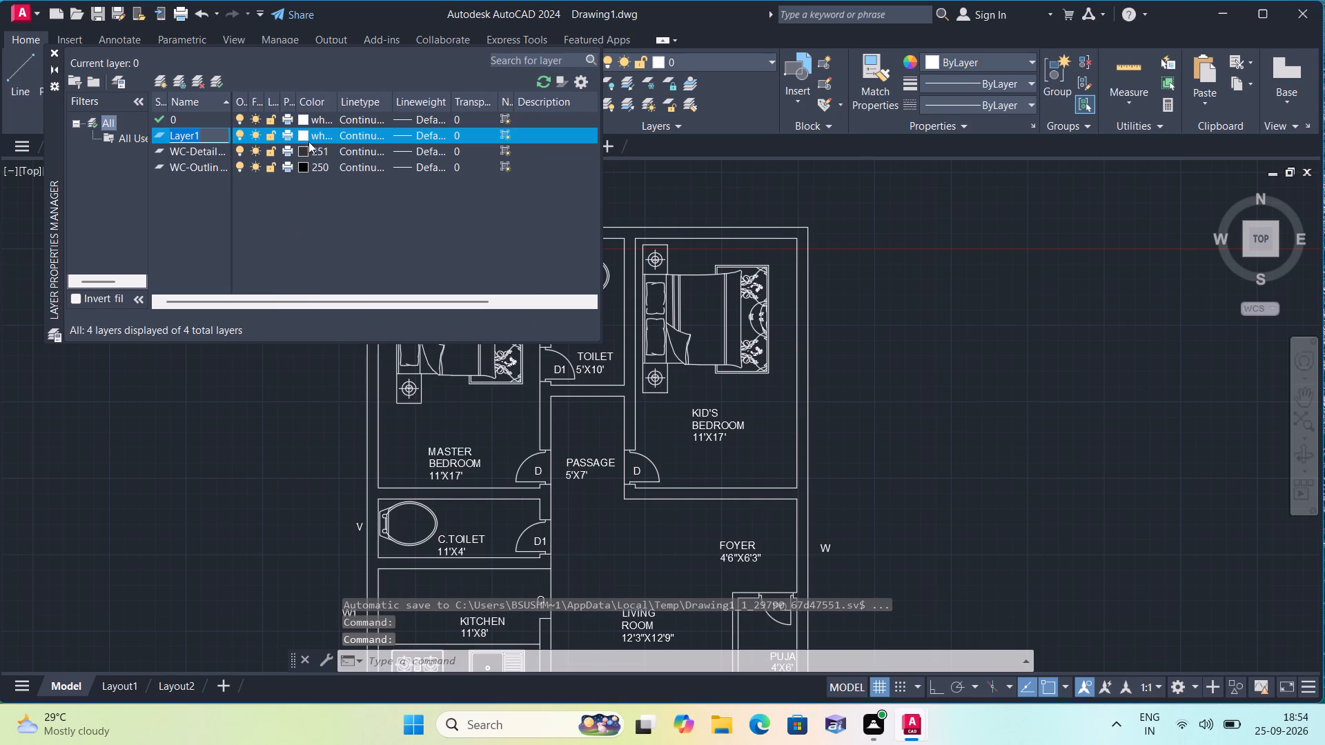
click(302, 137)
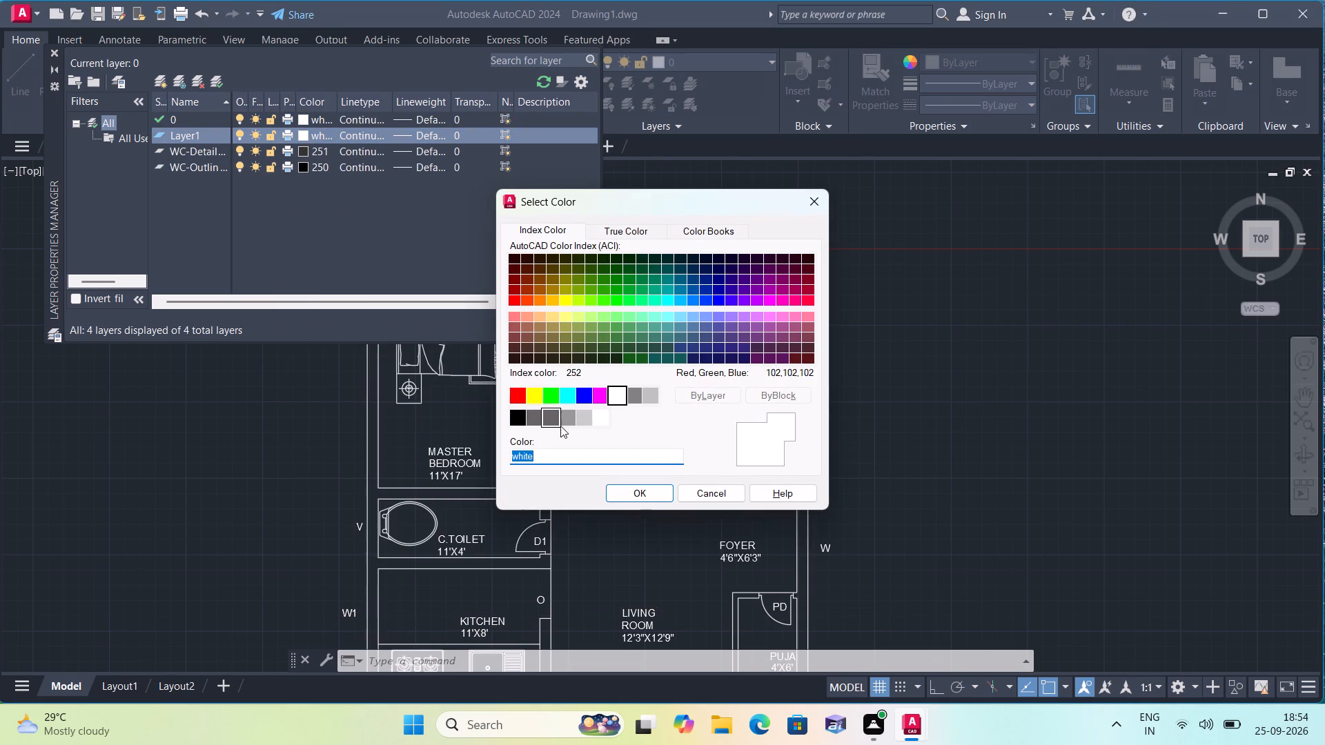
click(567, 400)
click(636, 487)
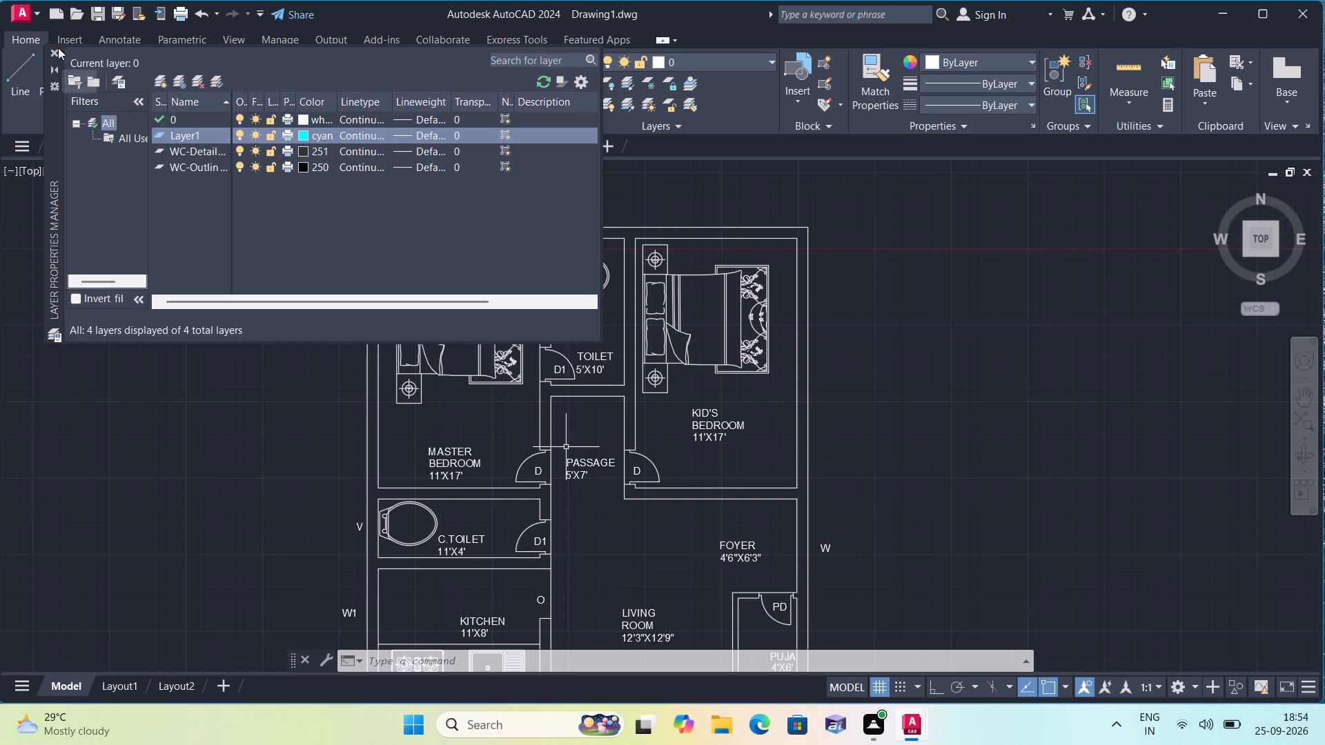
click(52, 49)
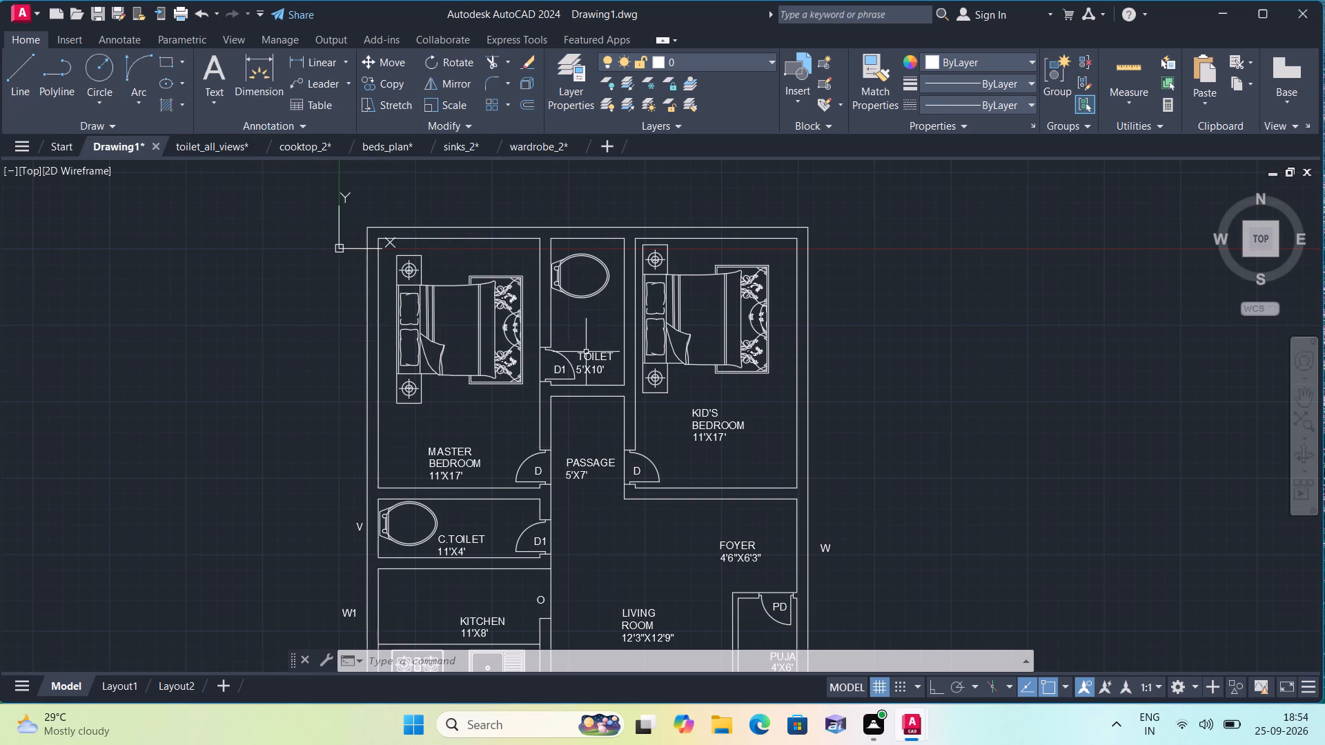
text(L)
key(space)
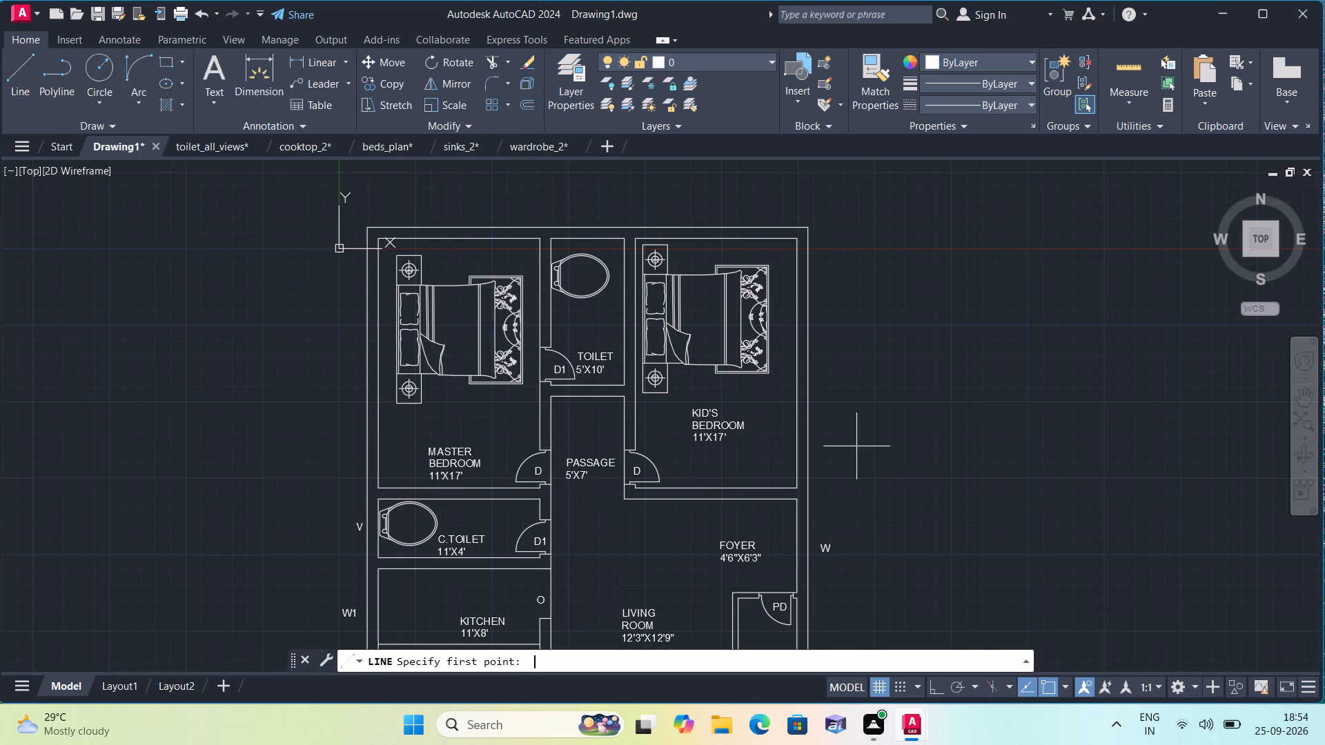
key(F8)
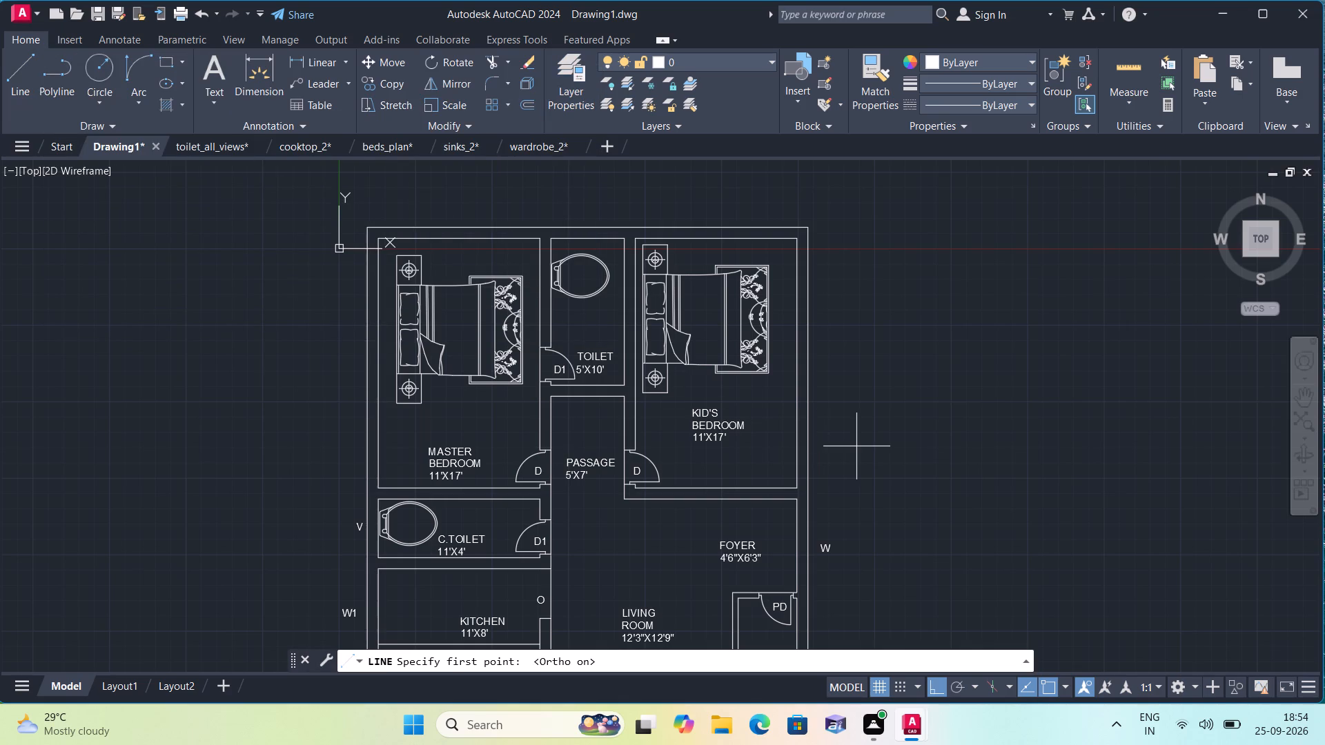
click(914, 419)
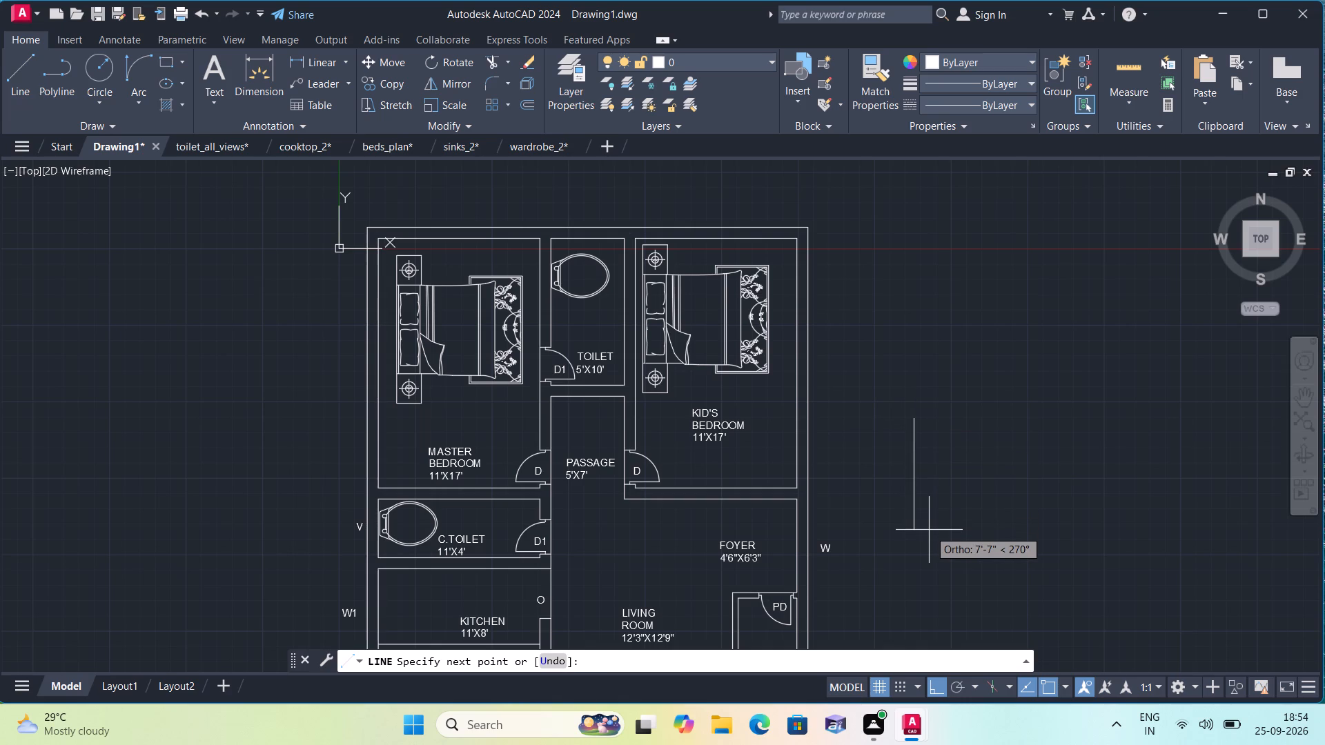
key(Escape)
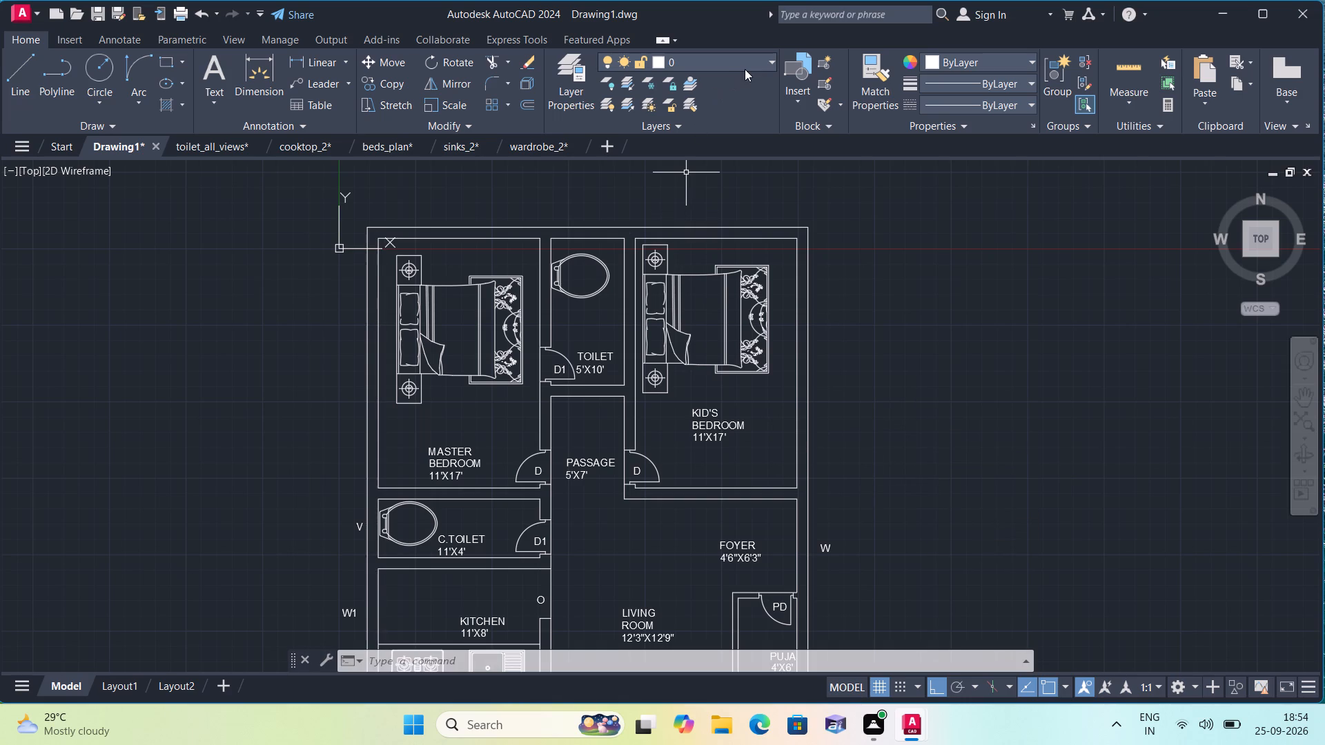
Make the new cyan layer the current layer.
click(747, 68)
click(754, 103)
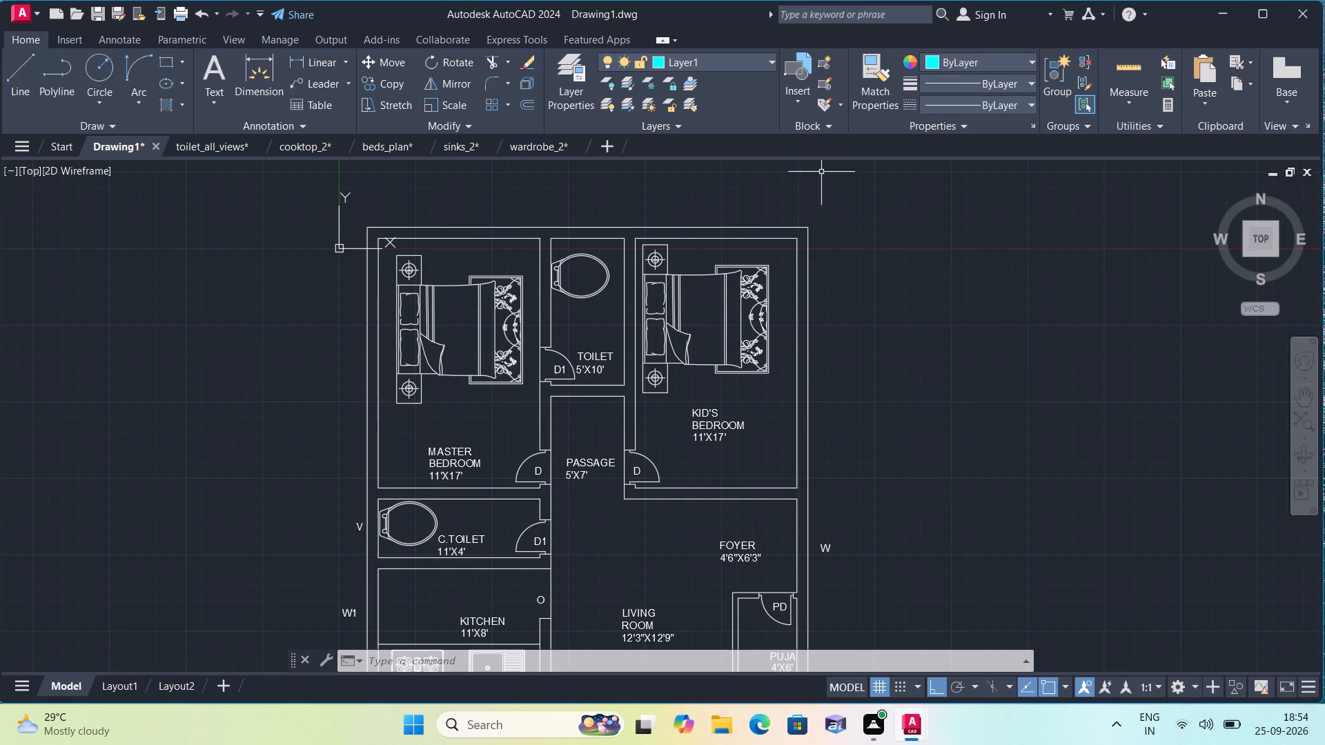
Draw a vertical 5' by 9" rectangle with lines in the empty space outside the kid's bedroom's outer wall.
key(l)
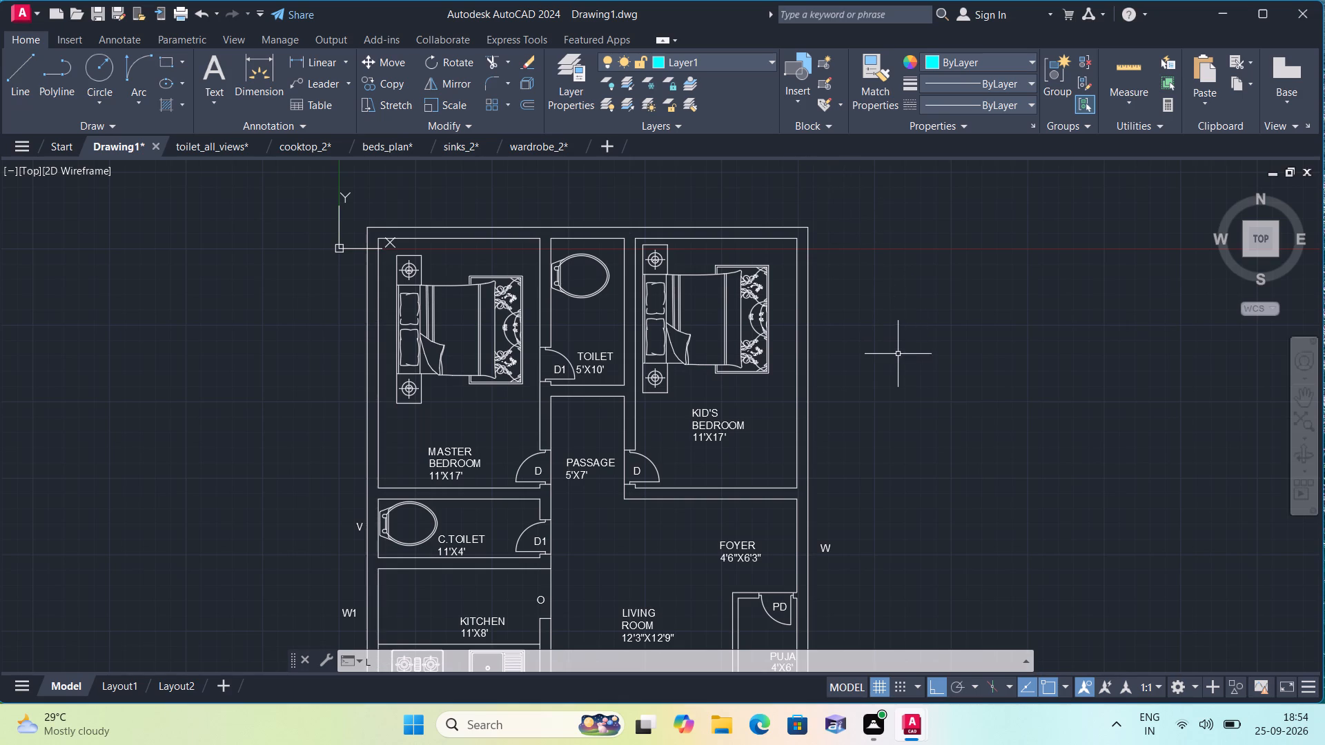
key(space)
click(898, 355)
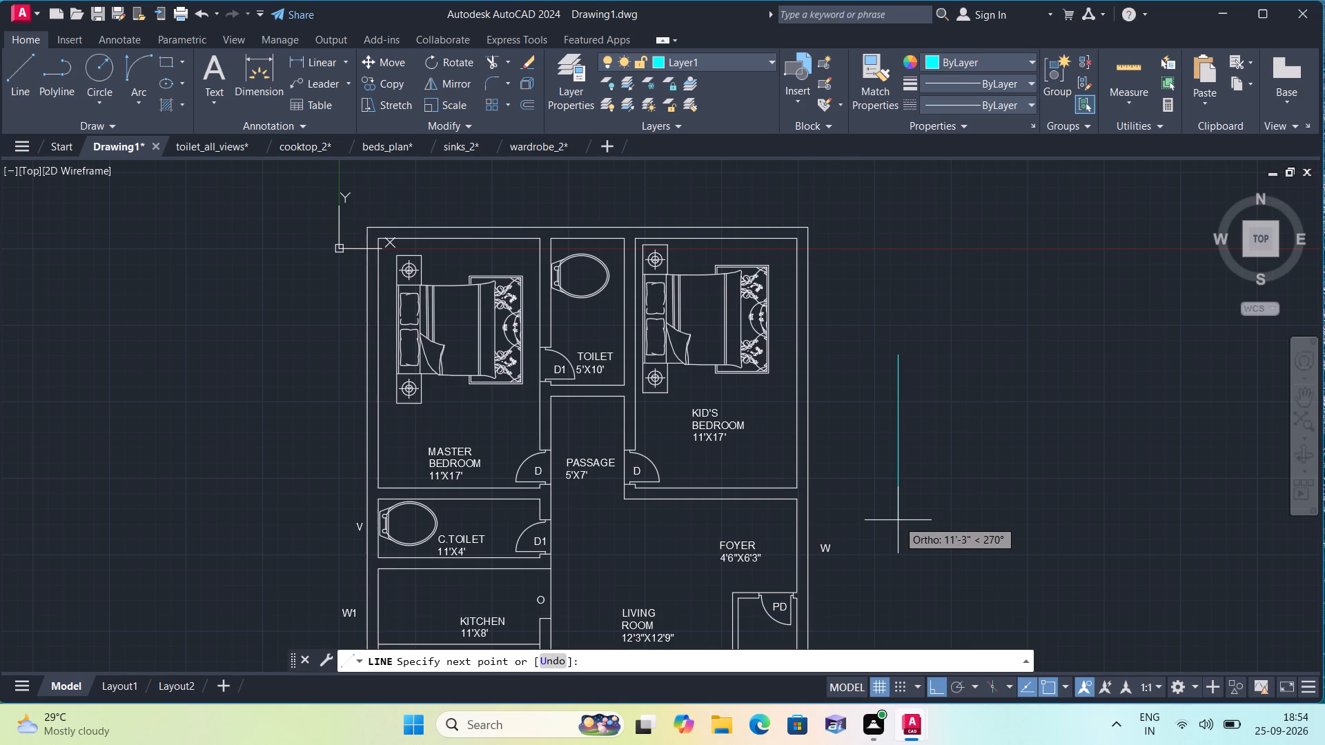
text(5')
key(space)
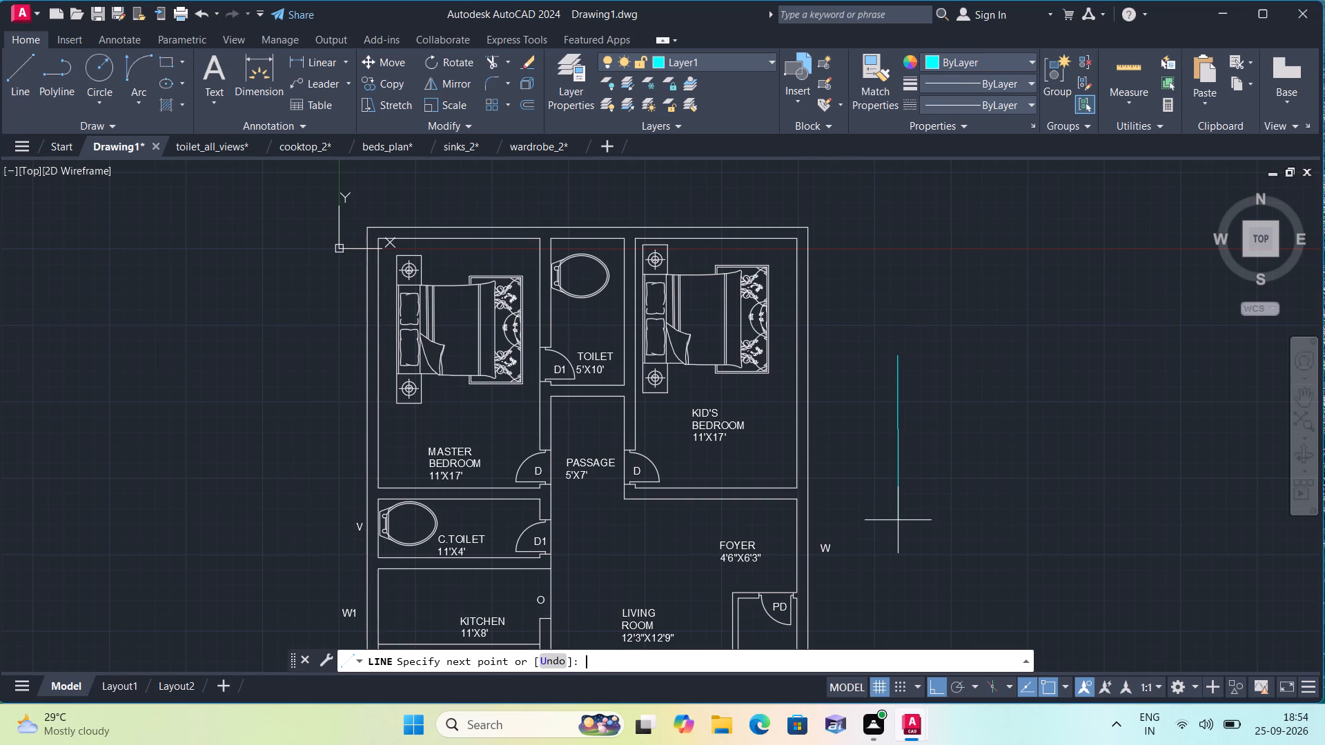
key(9)
text(")
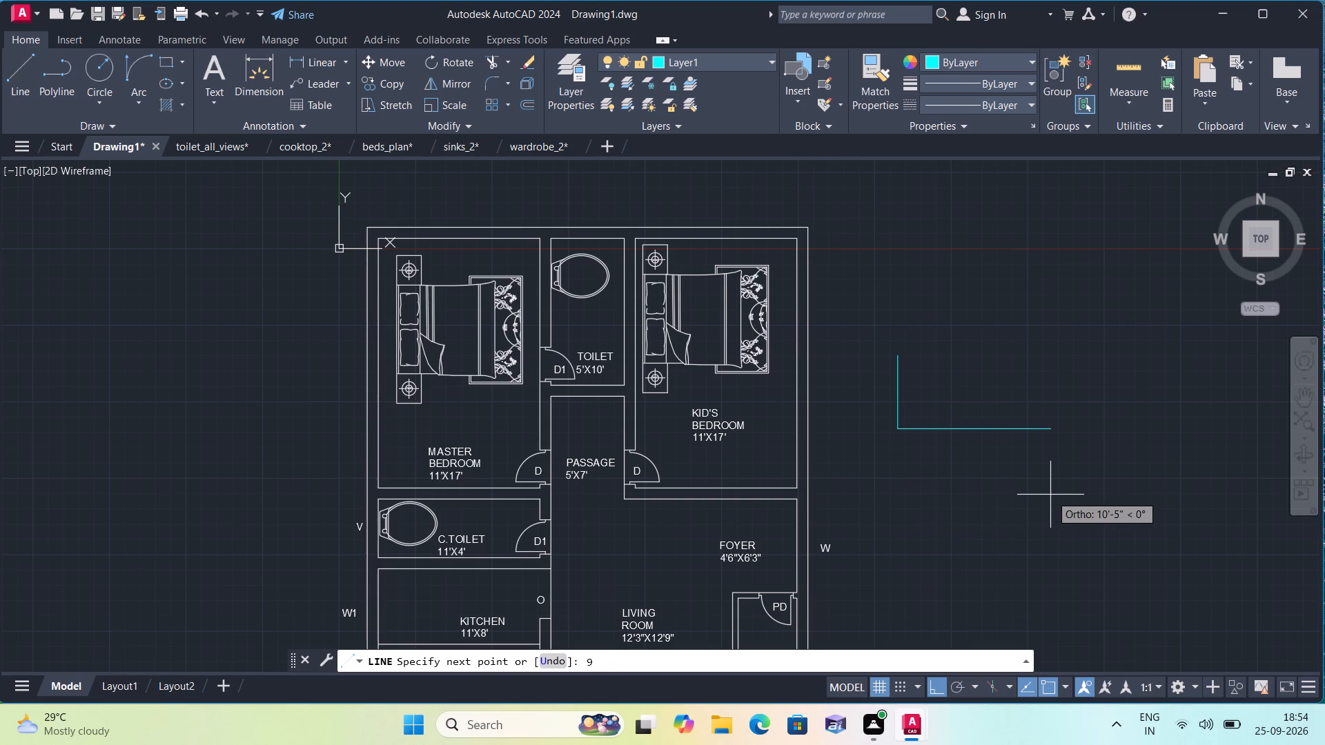
key(space)
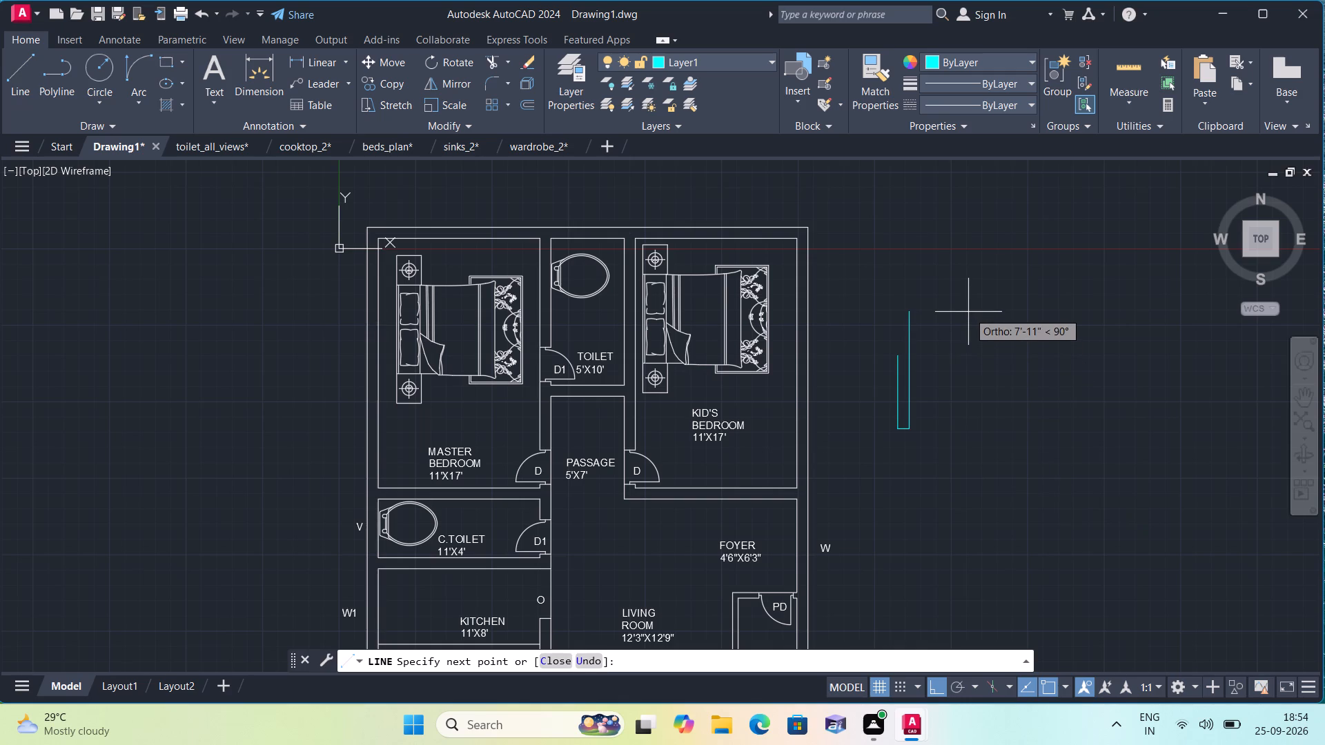
text(5')
key(space)
scroll(881, 364, up, 1)
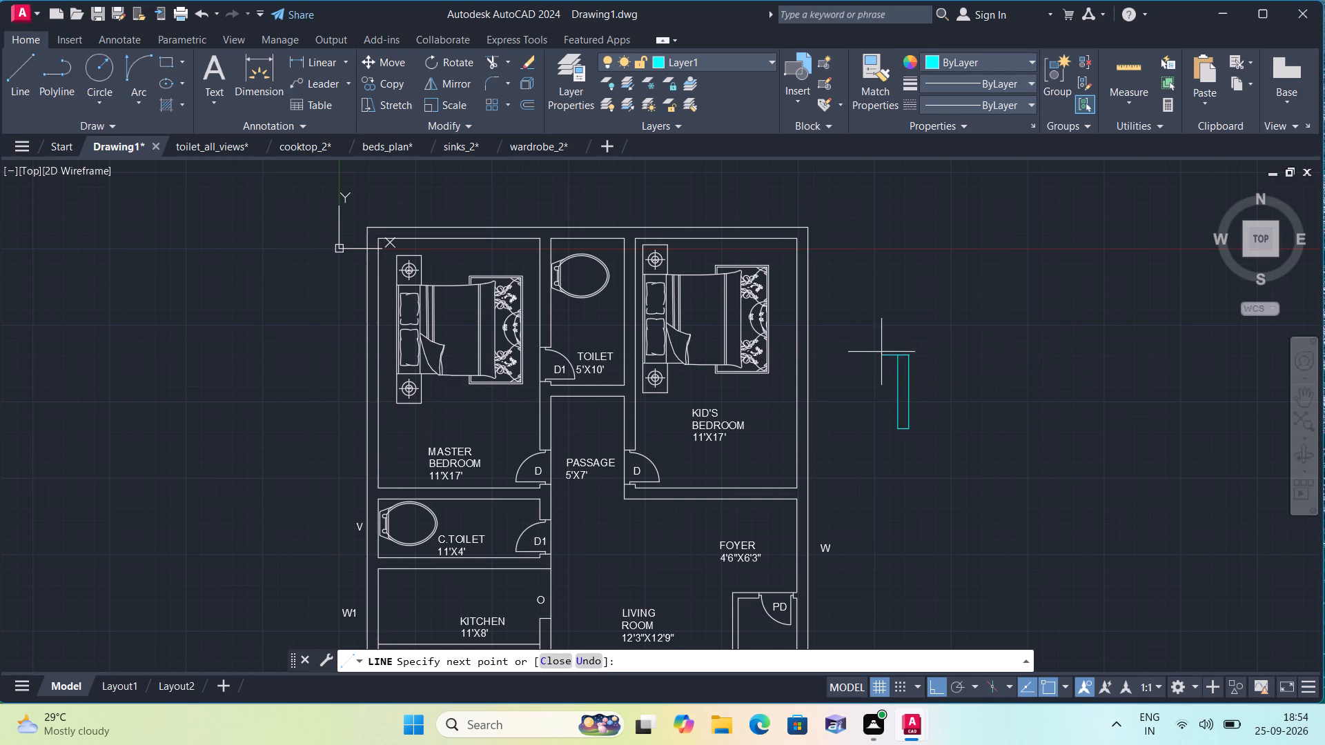
click(904, 346)
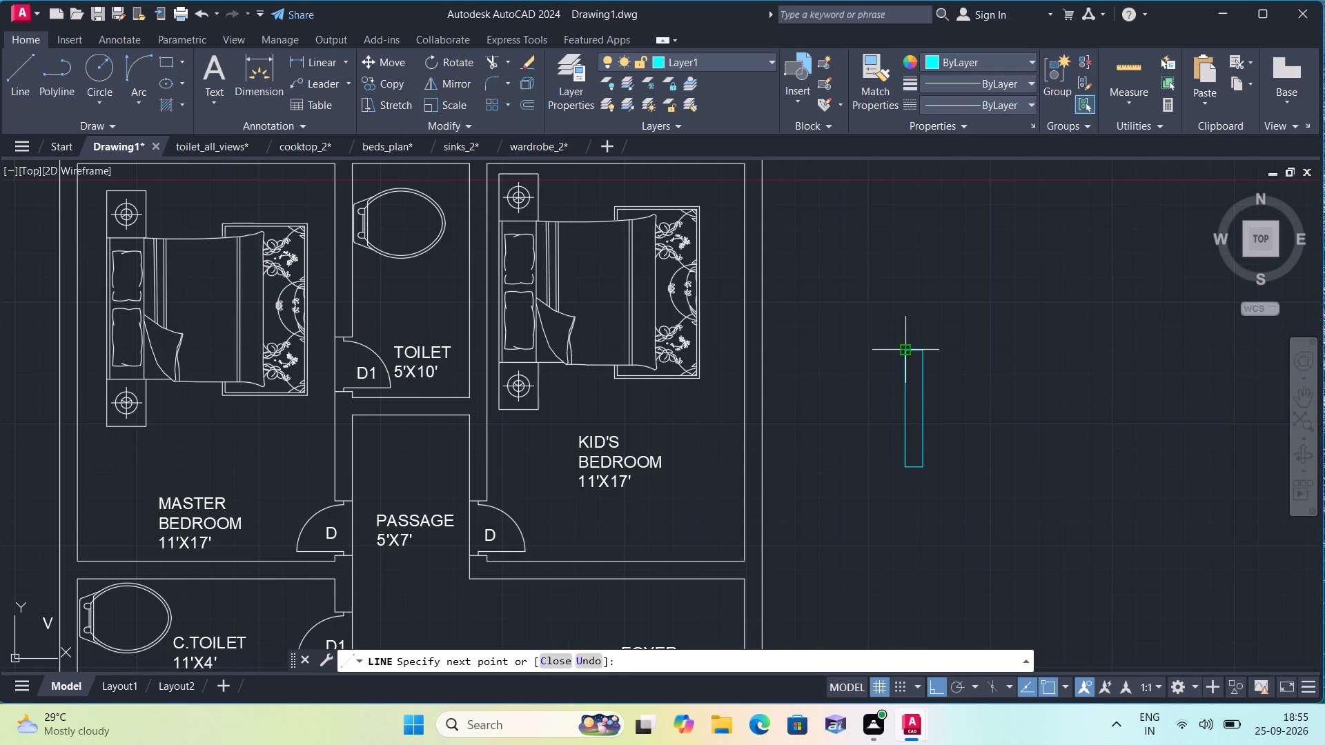
key(space)
Add a lengthwise centre line between the short-side midpoints of the vertical 5' by 9" rectangle.
key(space)
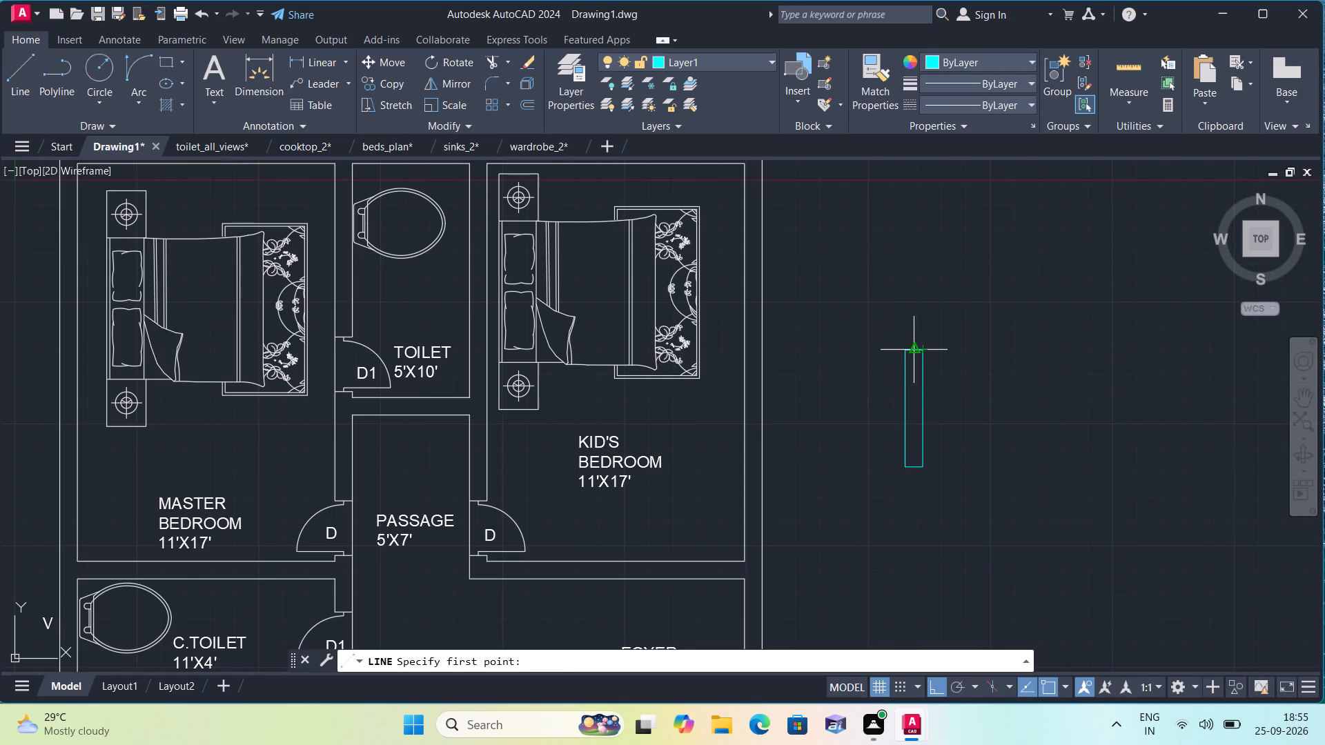
click(915, 350)
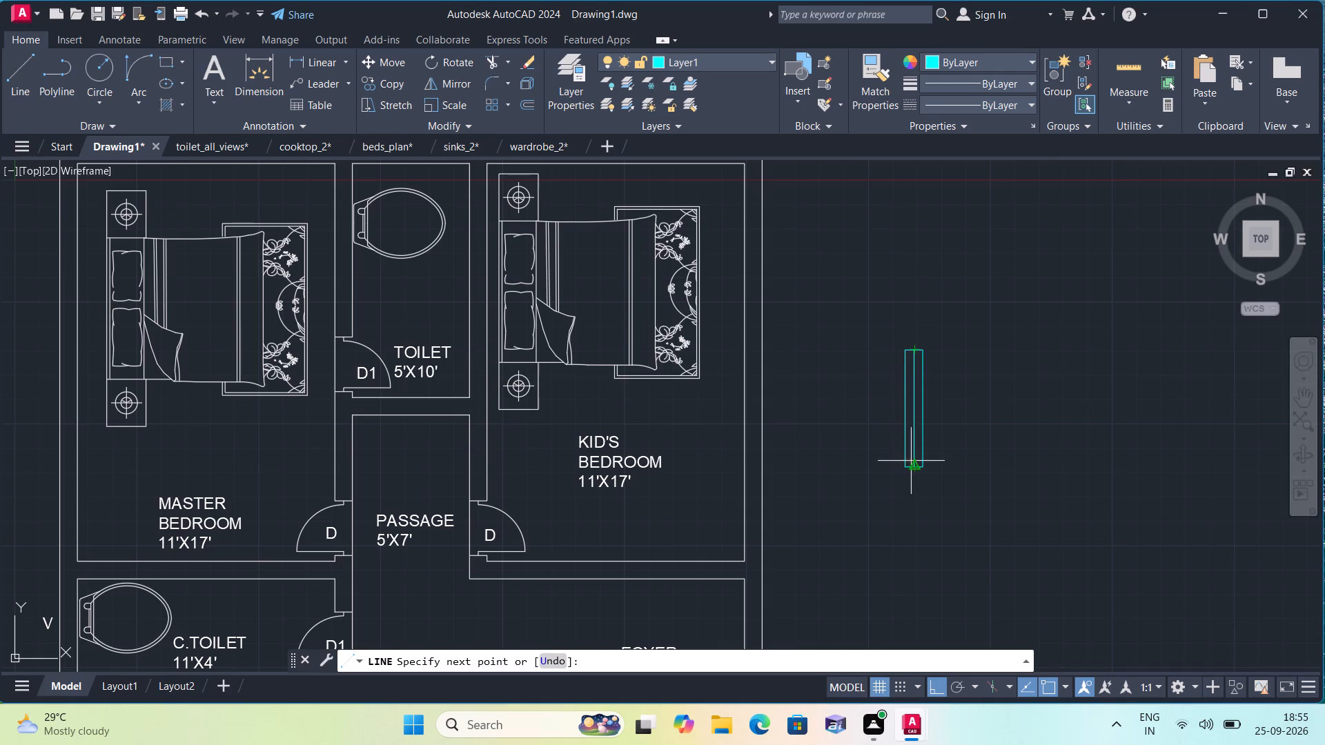
click(917, 468)
key(space)
Draw a vertical 2' by 9" rectangle with lines below the 5' window symbol, outside the plan.
middle_drag(944, 478, 887, 410)
scroll(916, 449, down, 1)
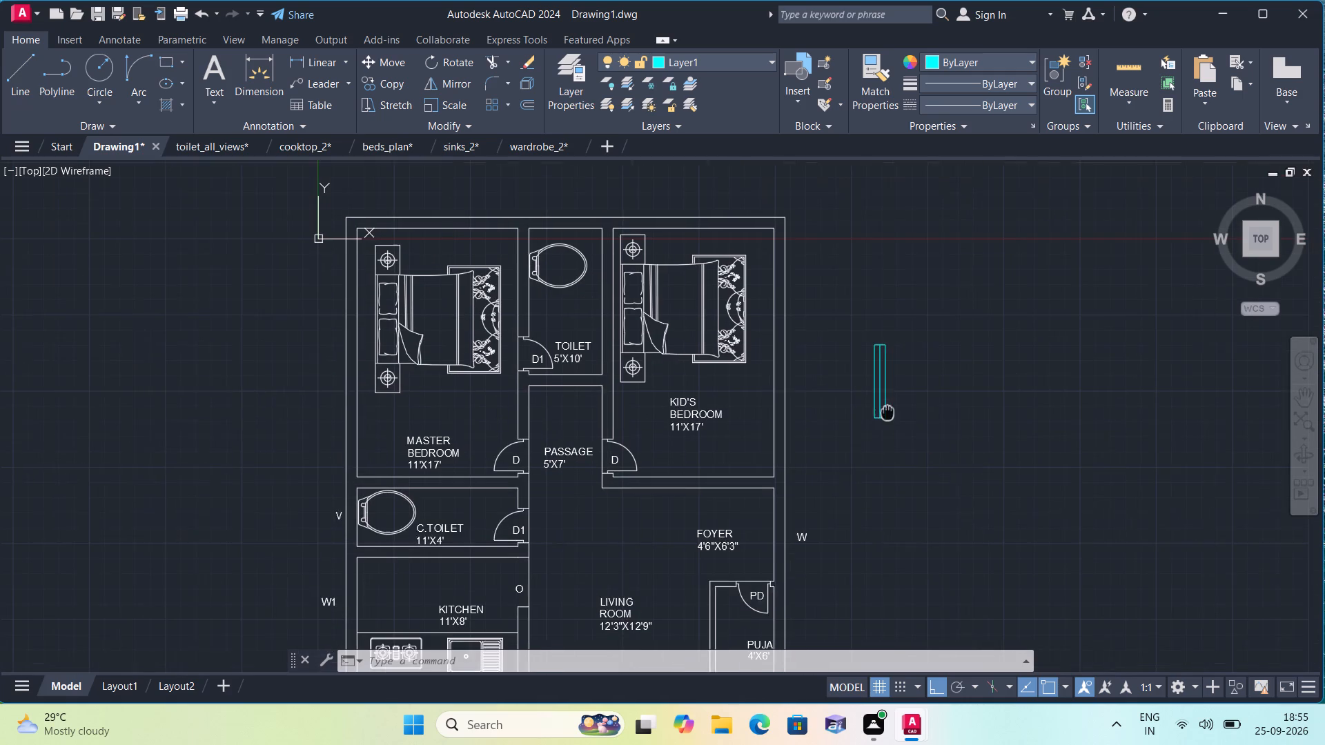
key(space)
click(868, 464)
text(2')
key(space)
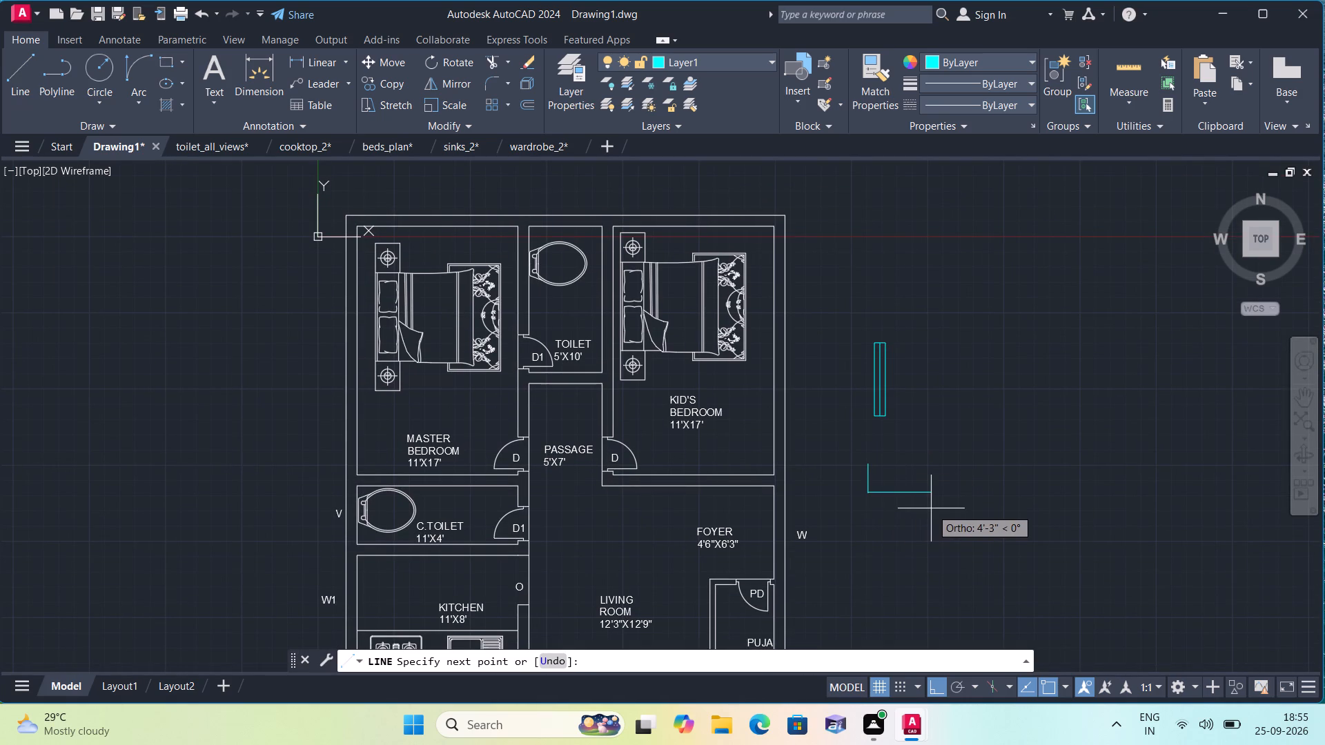
key(9)
text(")
key(space)
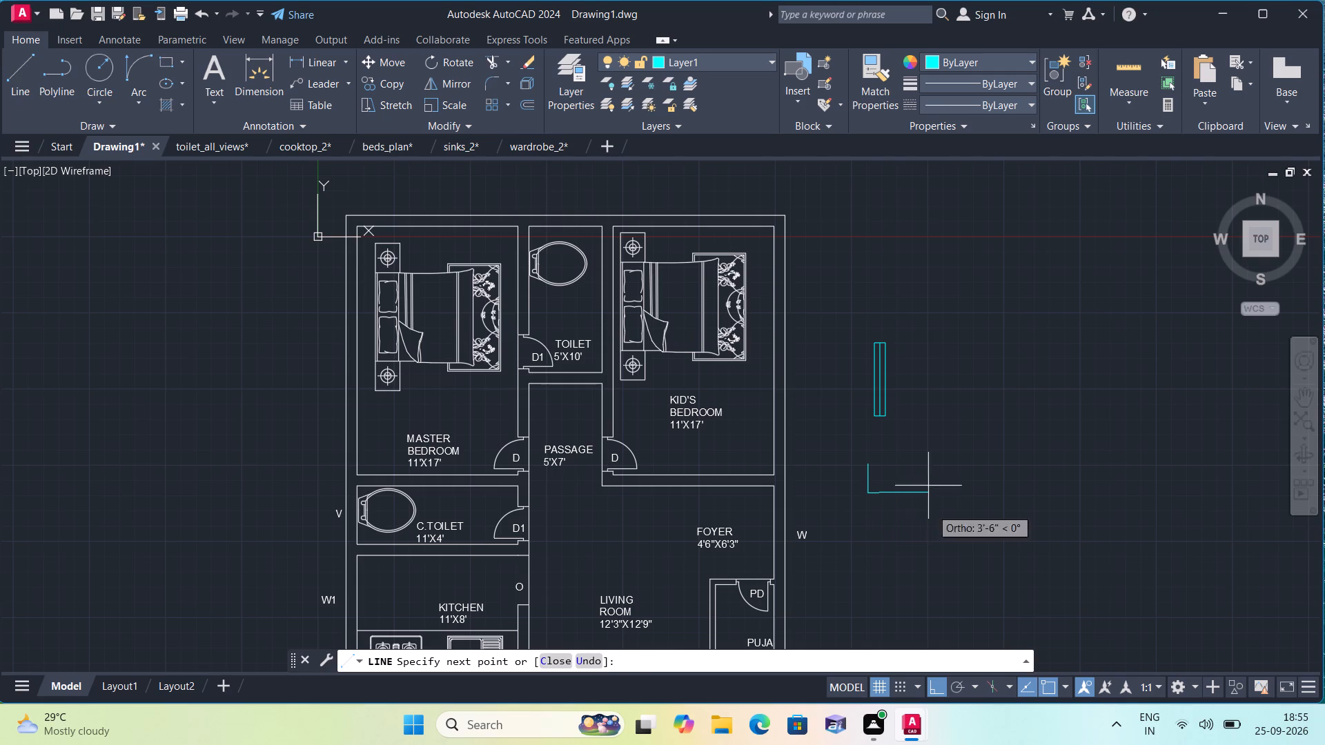
text(2')
key(space)
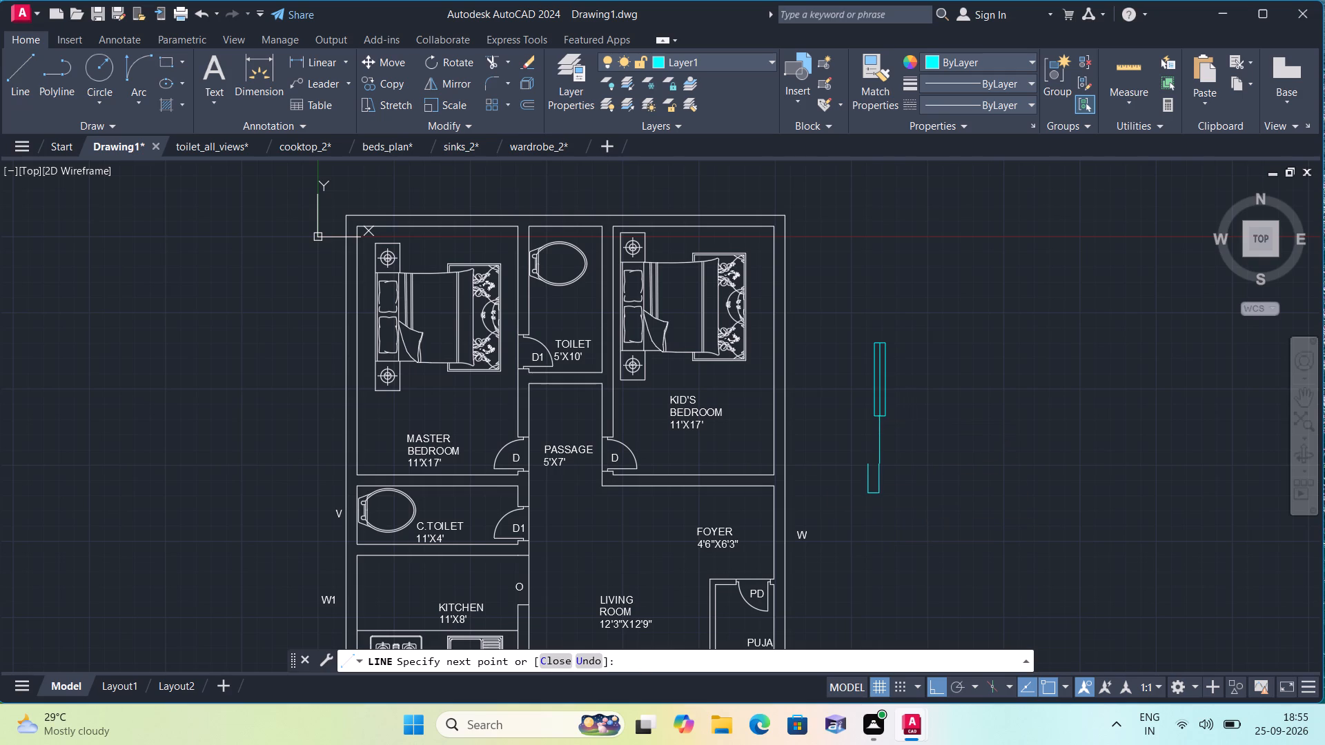
click(865, 459)
key(space)
Add a lengthwise centre line between the short-side midpoints of the 2' by 9" rectangle.
scroll(865, 459, up, 2)
key(space)
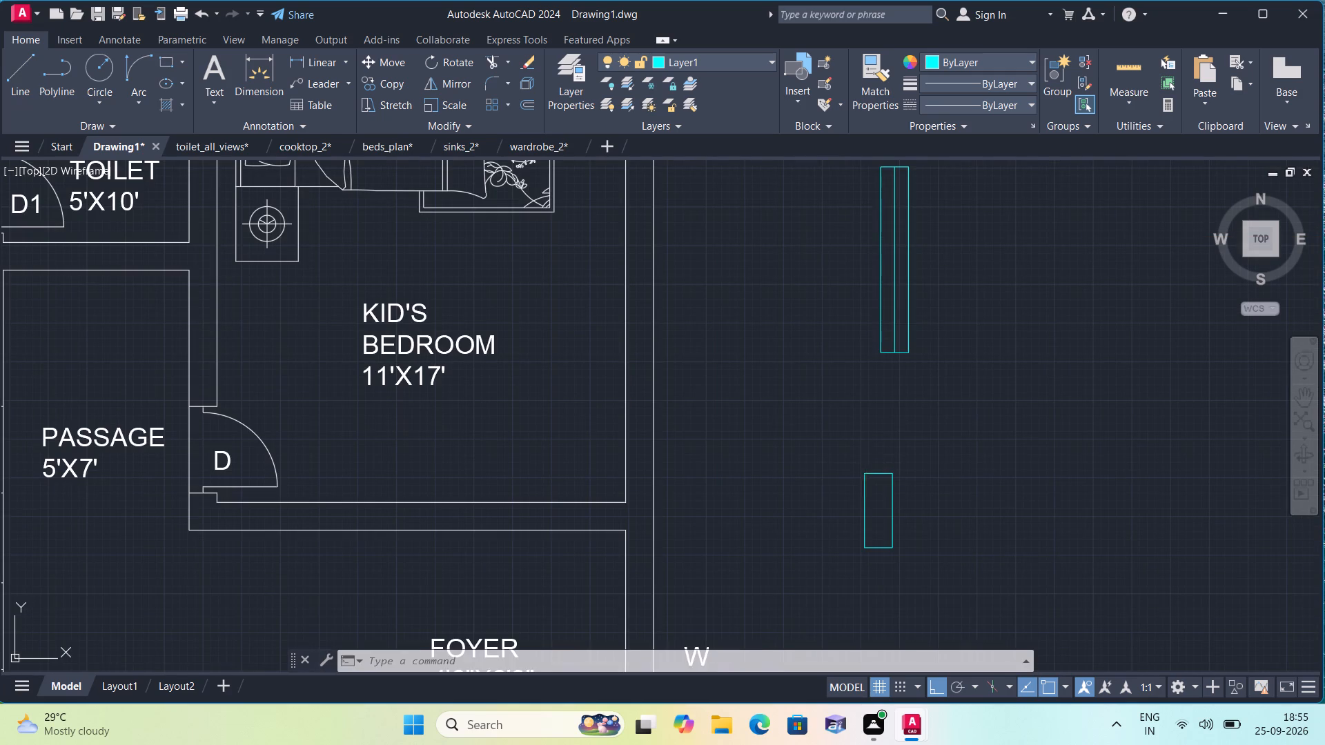
click(874, 475)
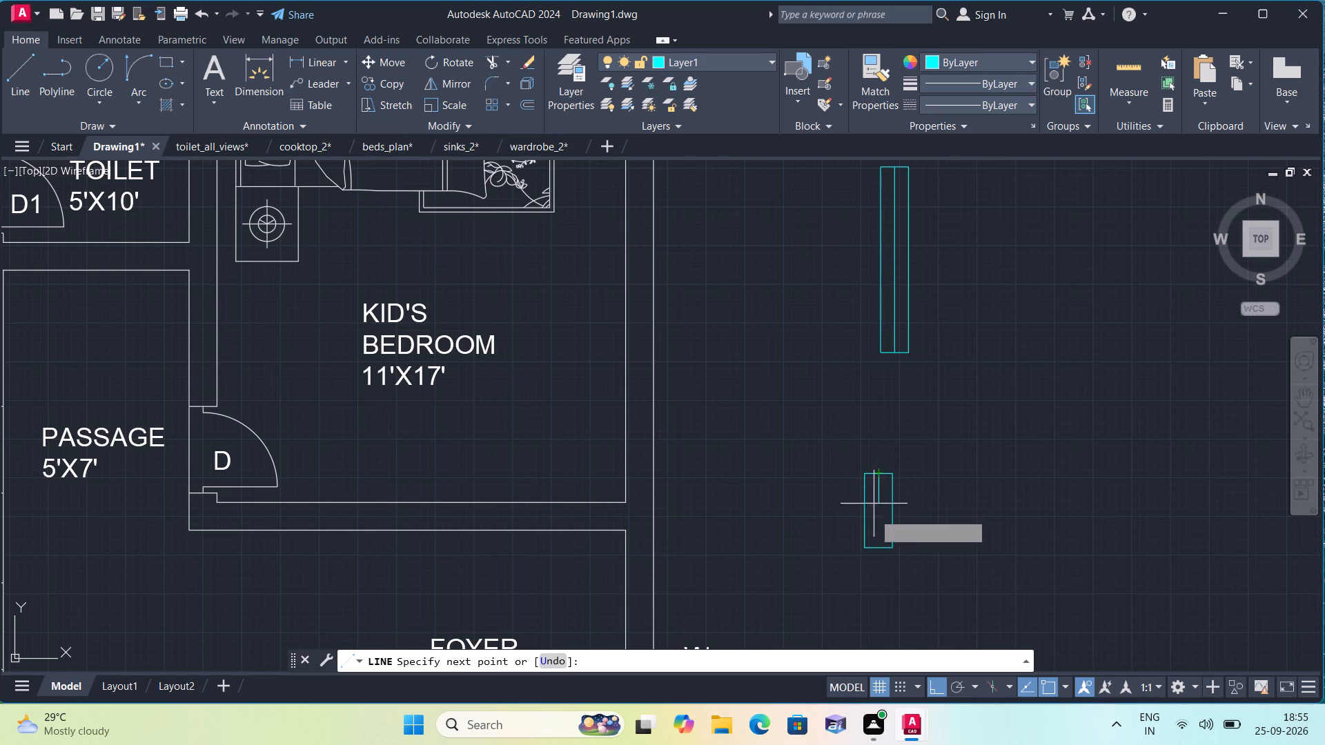
click(877, 547)
key(space)
Draw a horizontal 5' by 9" rectangle with lines beside the two vertical window symbols, outside the plan.
scroll(854, 522, down, 1)
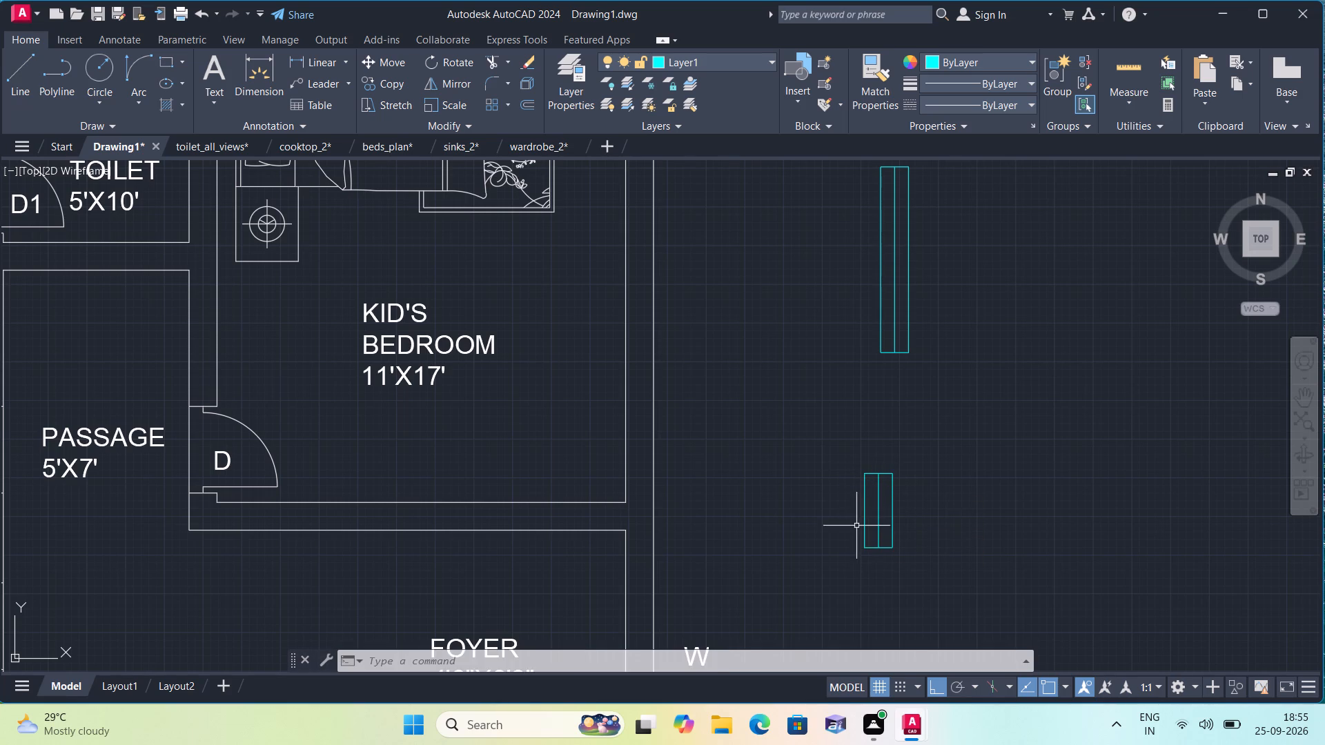
scroll(849, 514, down, 1)
key(space)
click(892, 473)
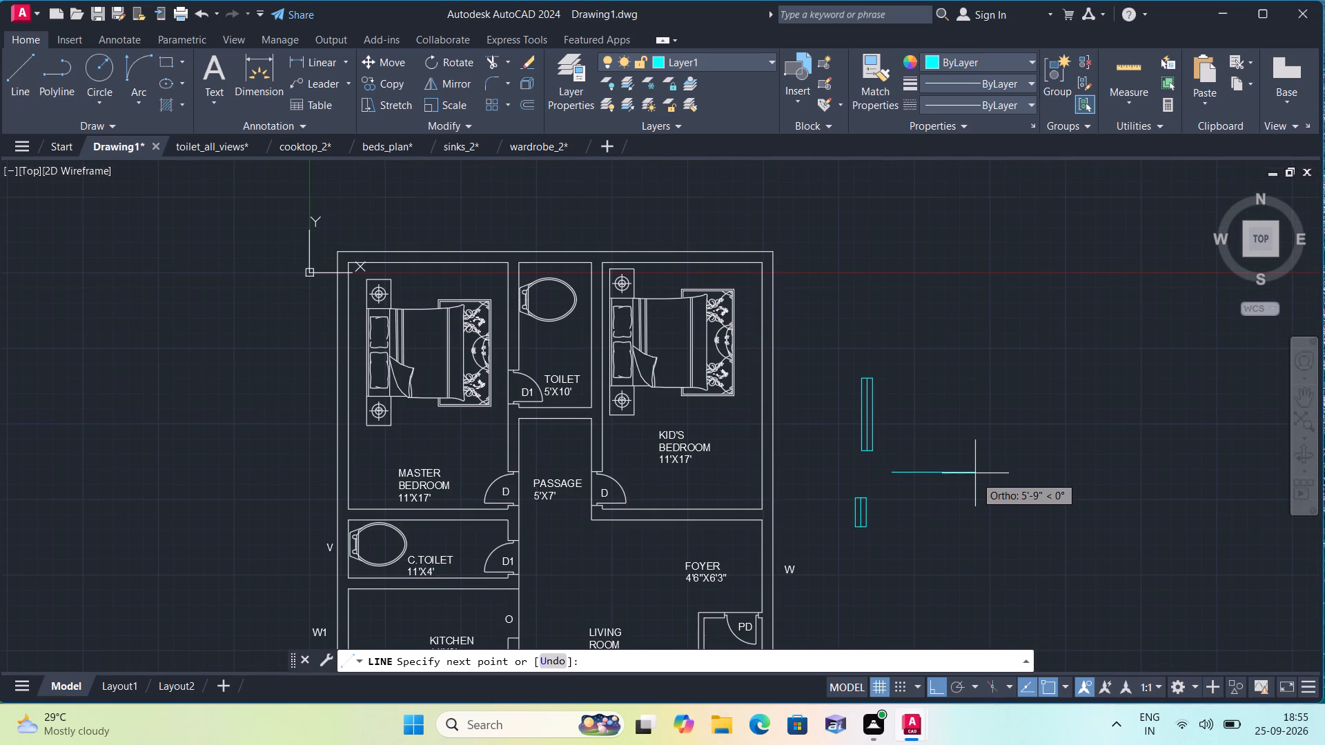
text(5')
key(space)
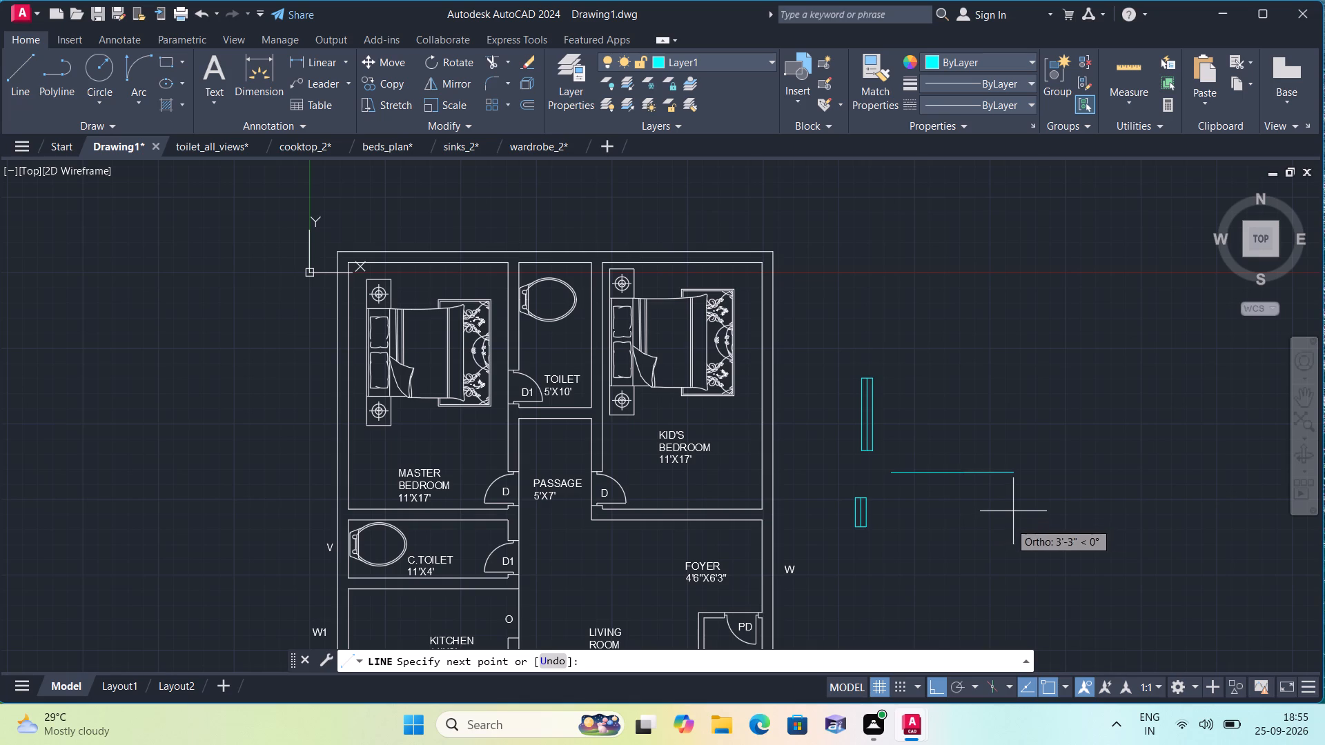
key(9)
text(")
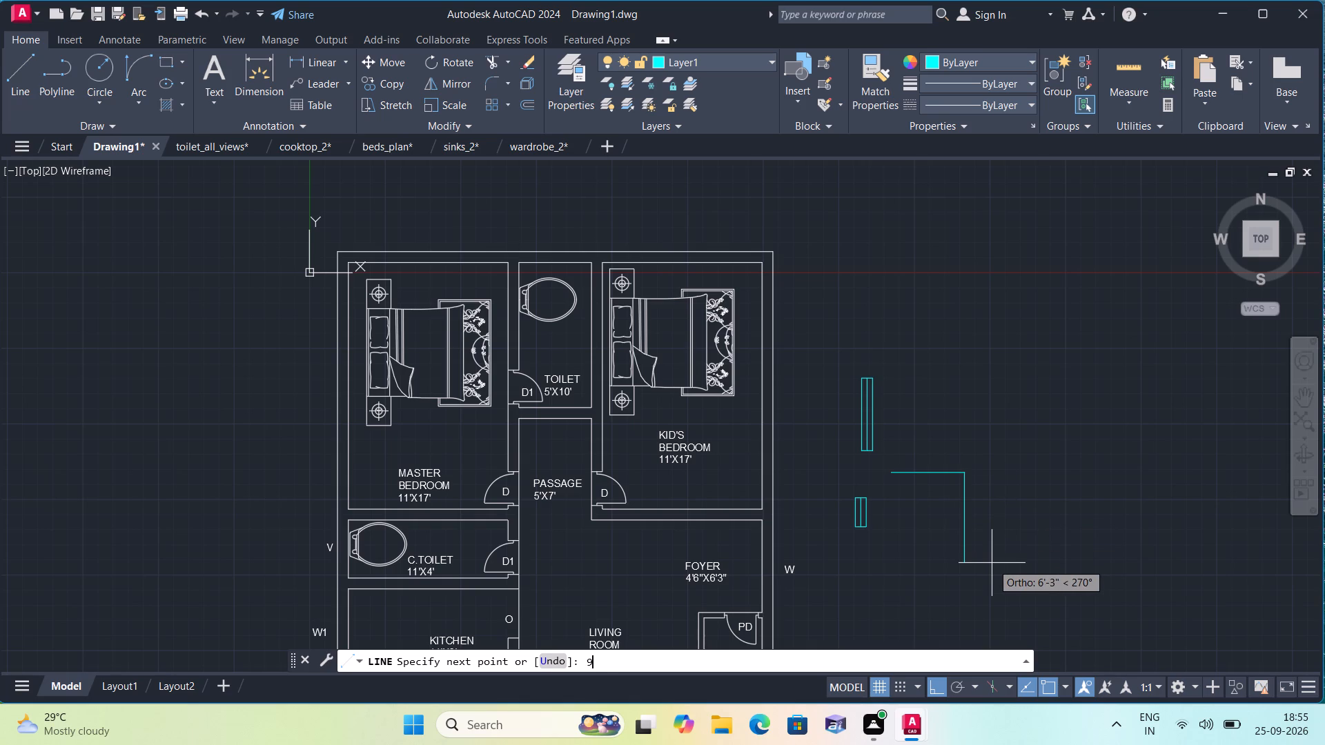
key(space)
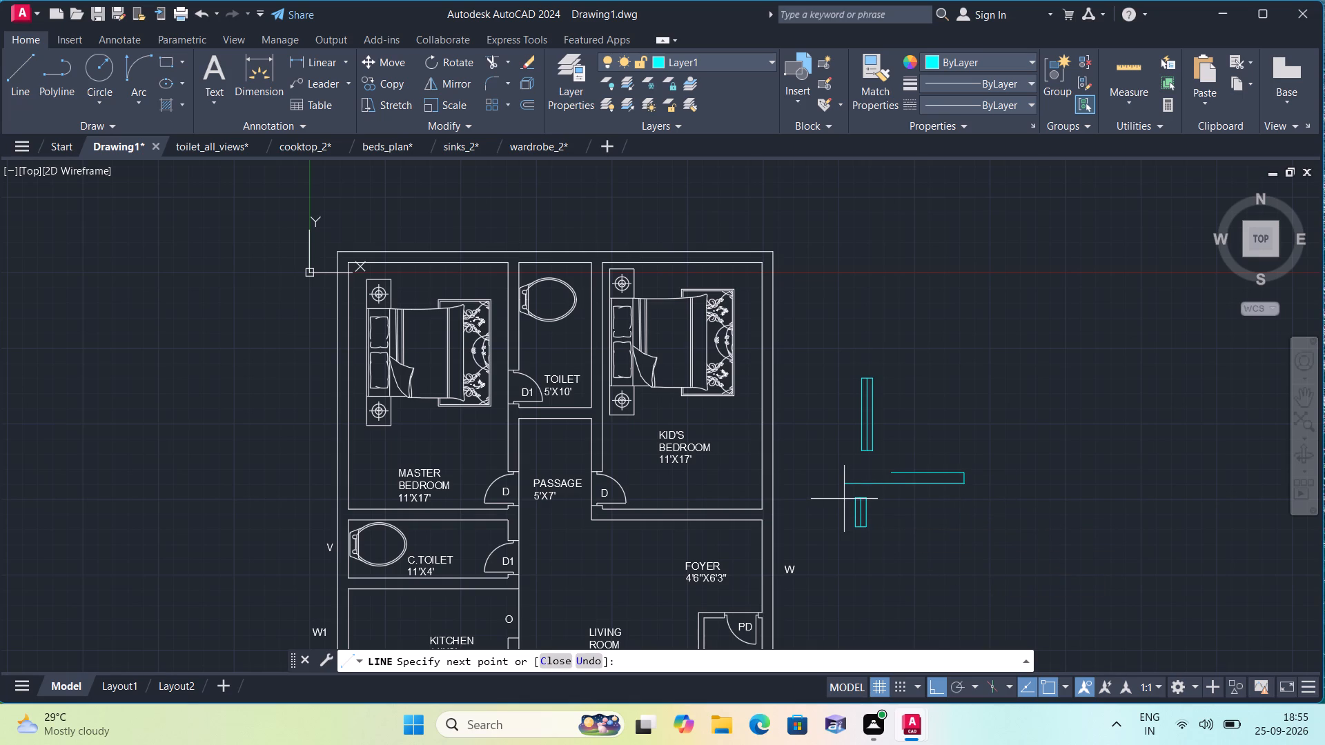
key(5)
text(')
key(space)
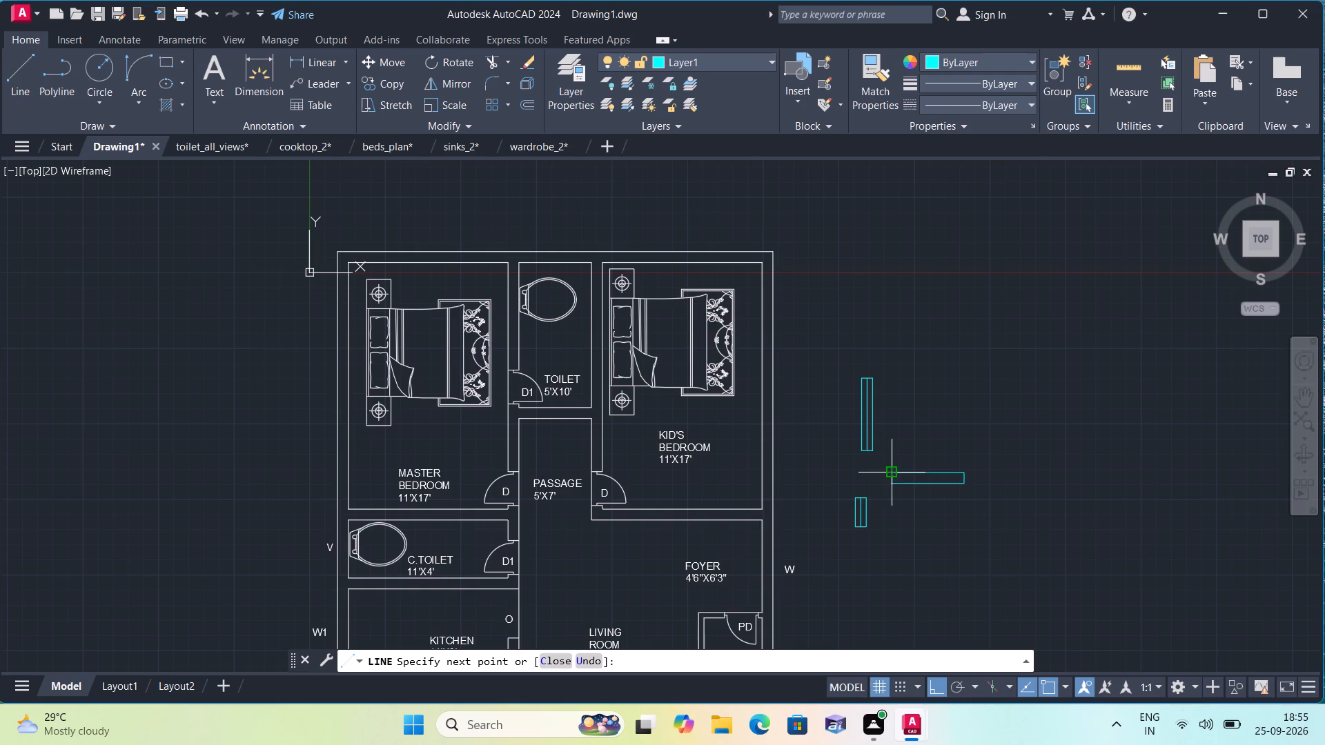
click(888, 470)
scroll(889, 477, up, 2)
key(space)
Add a lengthwise centre line between the short-side midpoints of the horizontal 5' by 9" rectangle.
key(space)
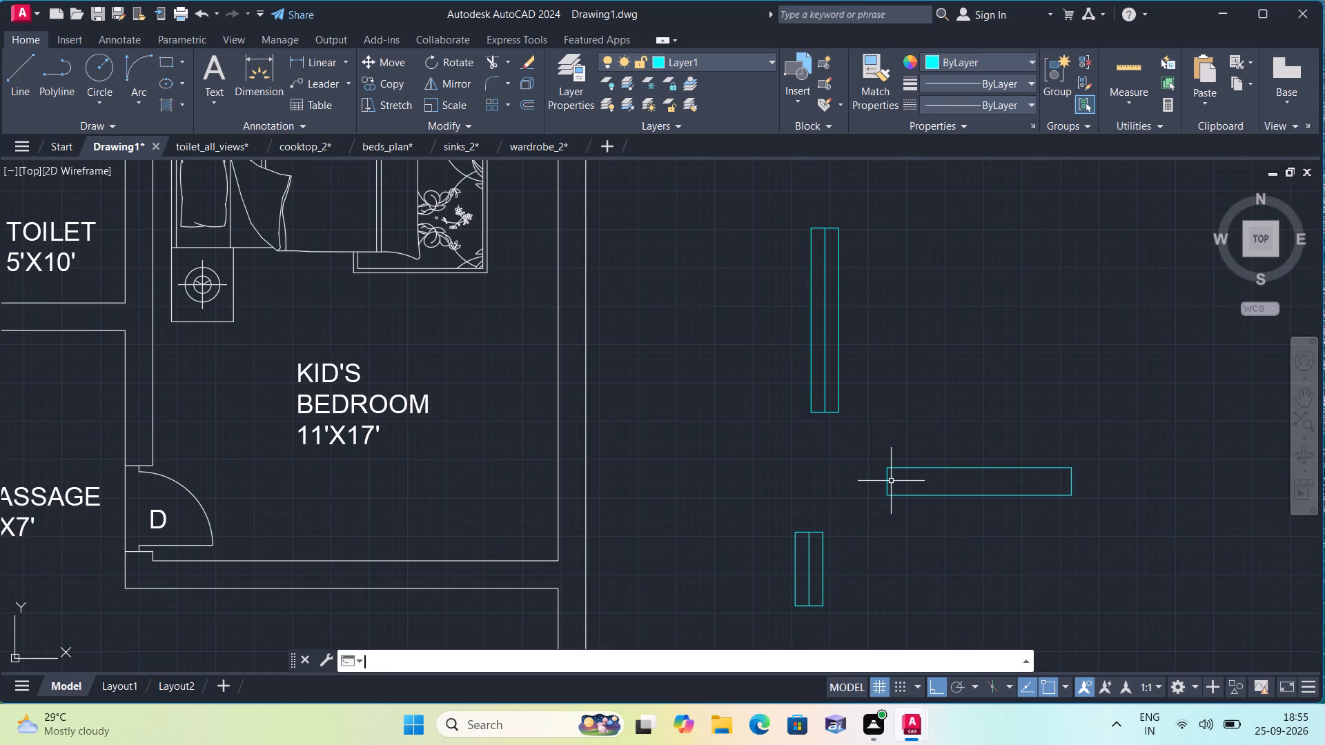
click(891, 480)
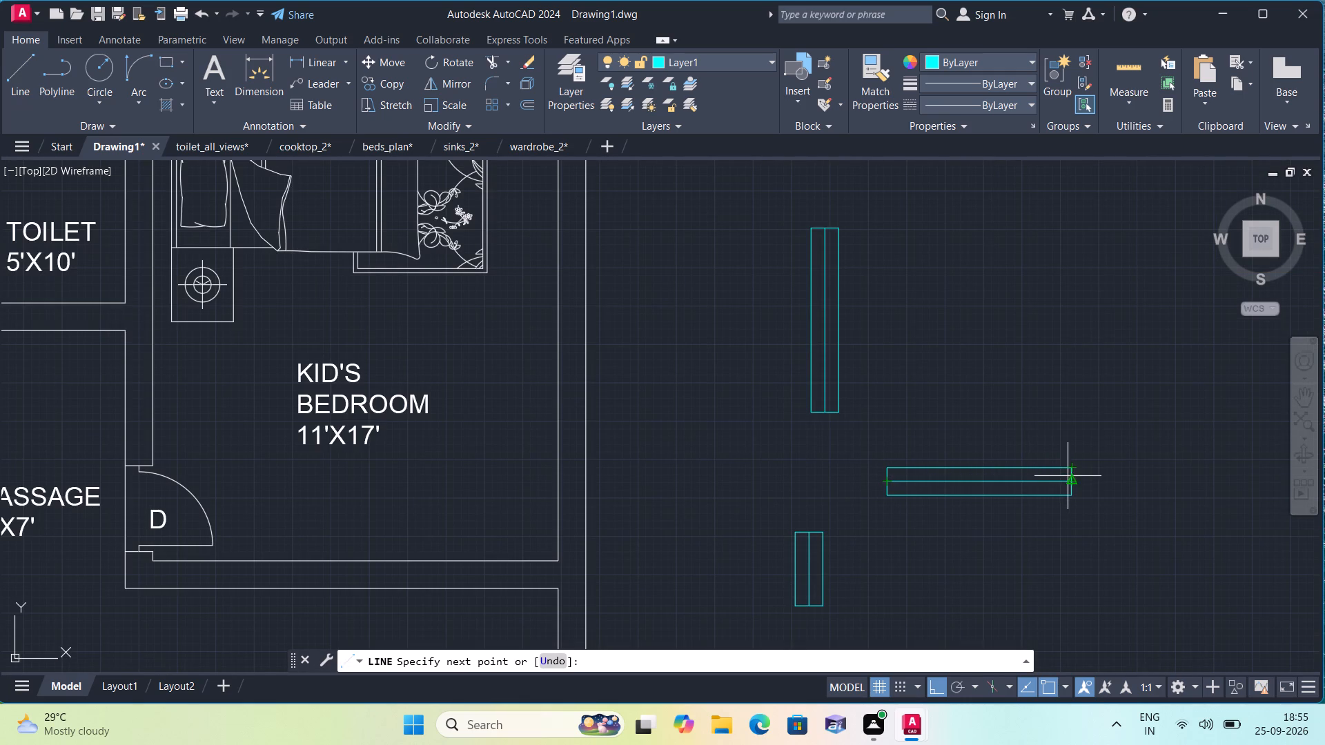
click(1072, 482)
key(space)
Draw a vertical 3' by 9" rectangle with lines above the horizontal symbol, level with the top of the vertical 5' symbol.
scroll(1065, 479, down, 2)
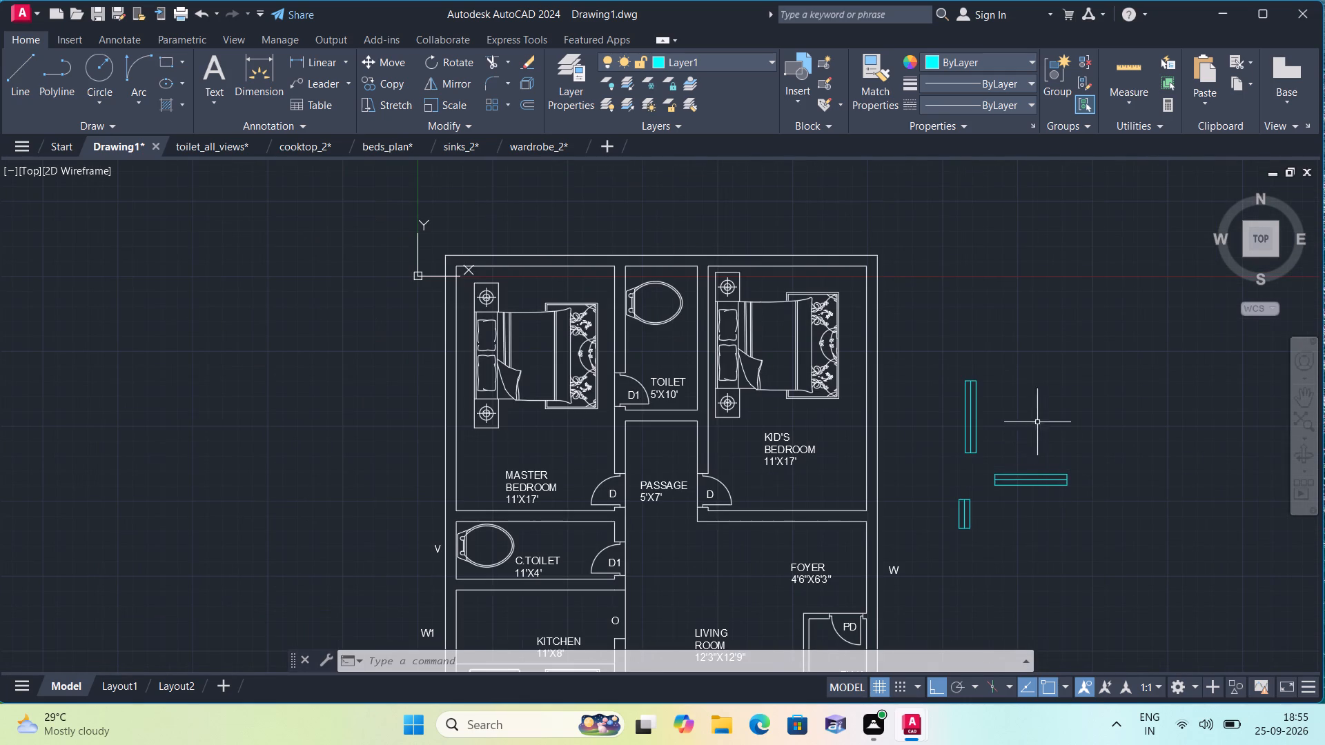
key(space)
click(1028, 381)
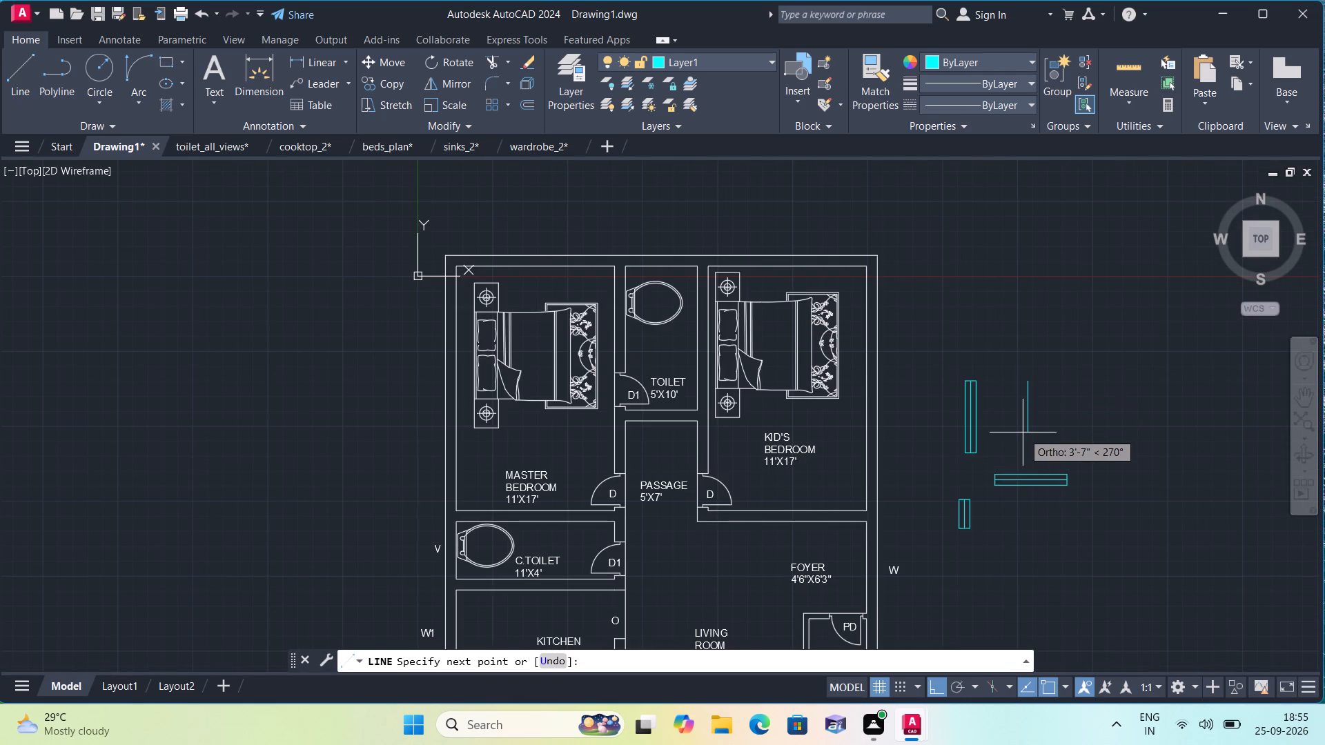
text(3')
key(space)
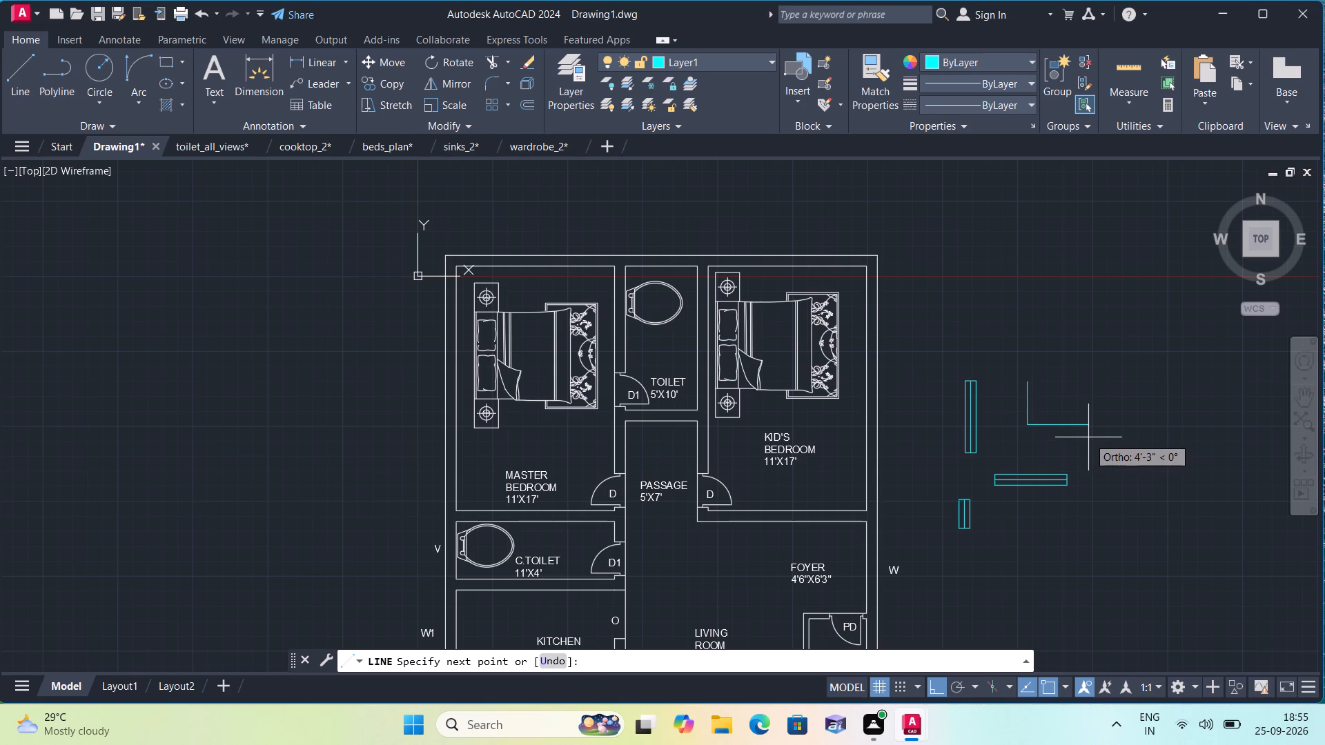
text(9")
key(space)
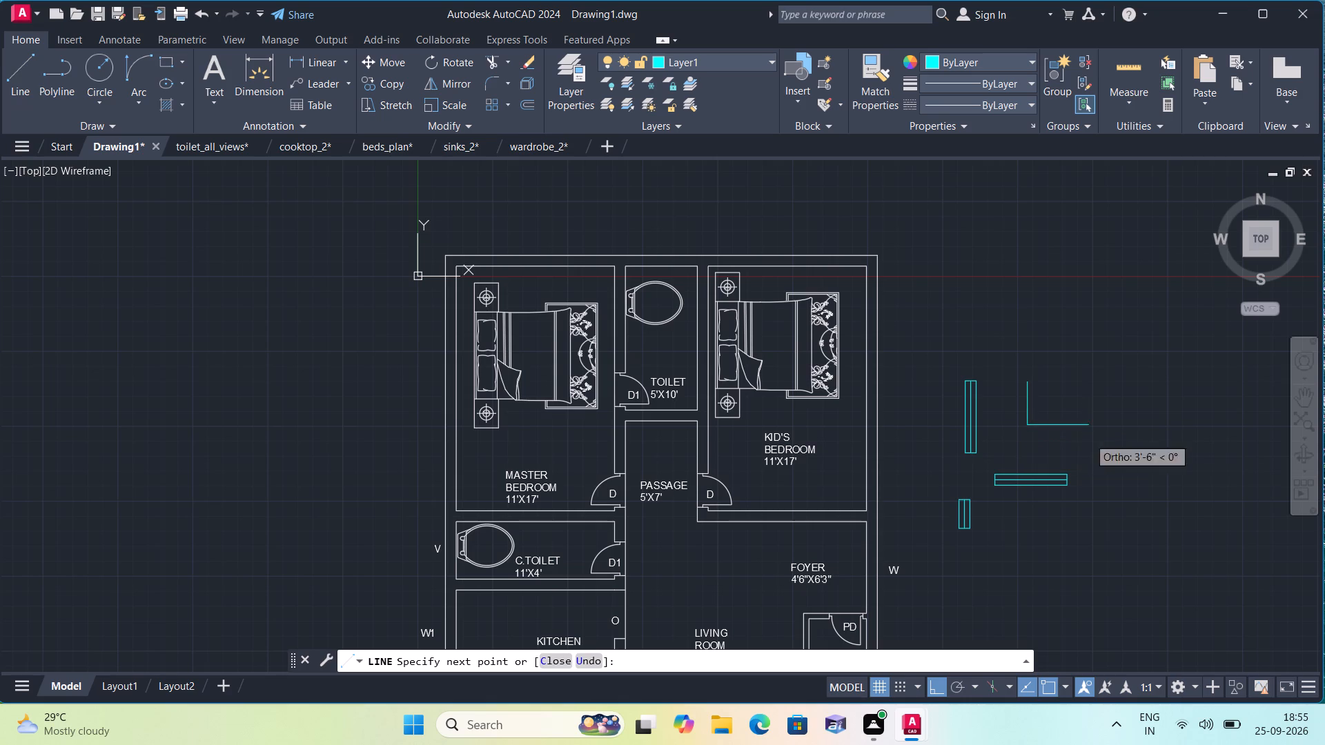
key(3)
text(')
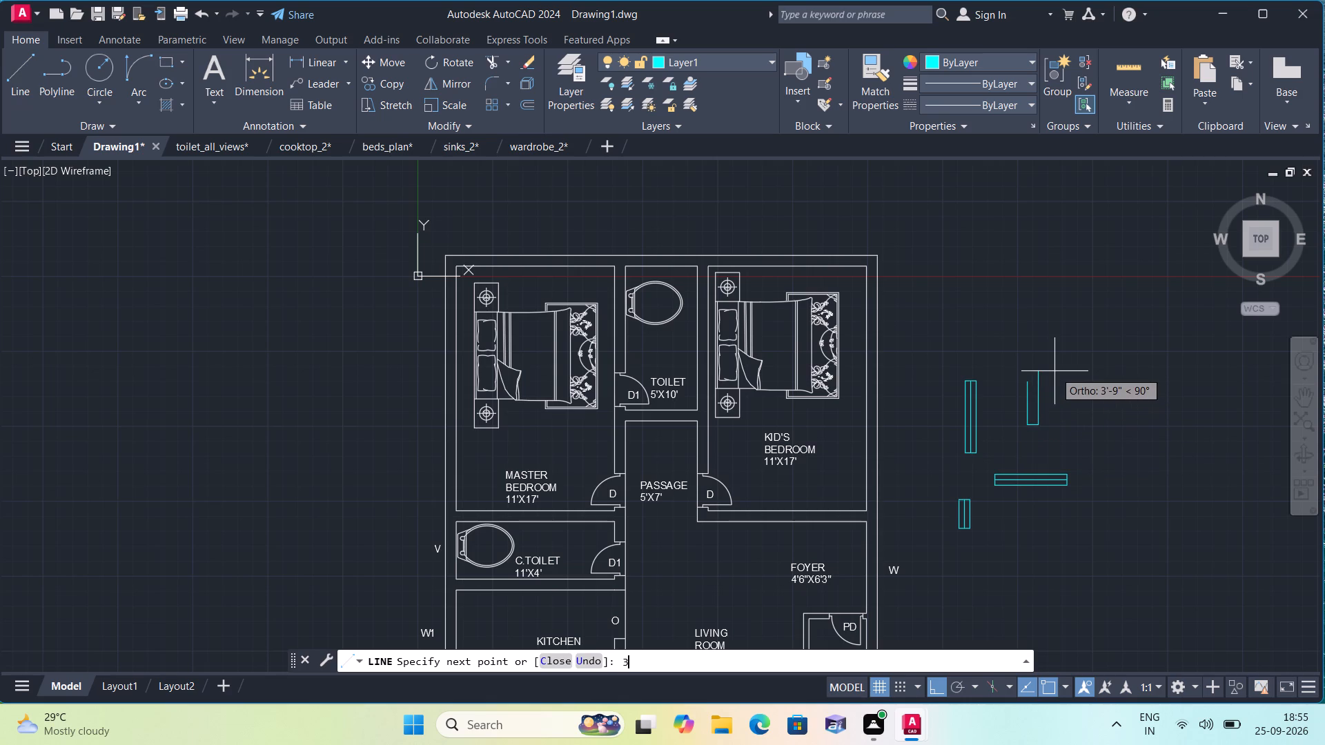
key(space)
scroll(1020, 382, up, 2)
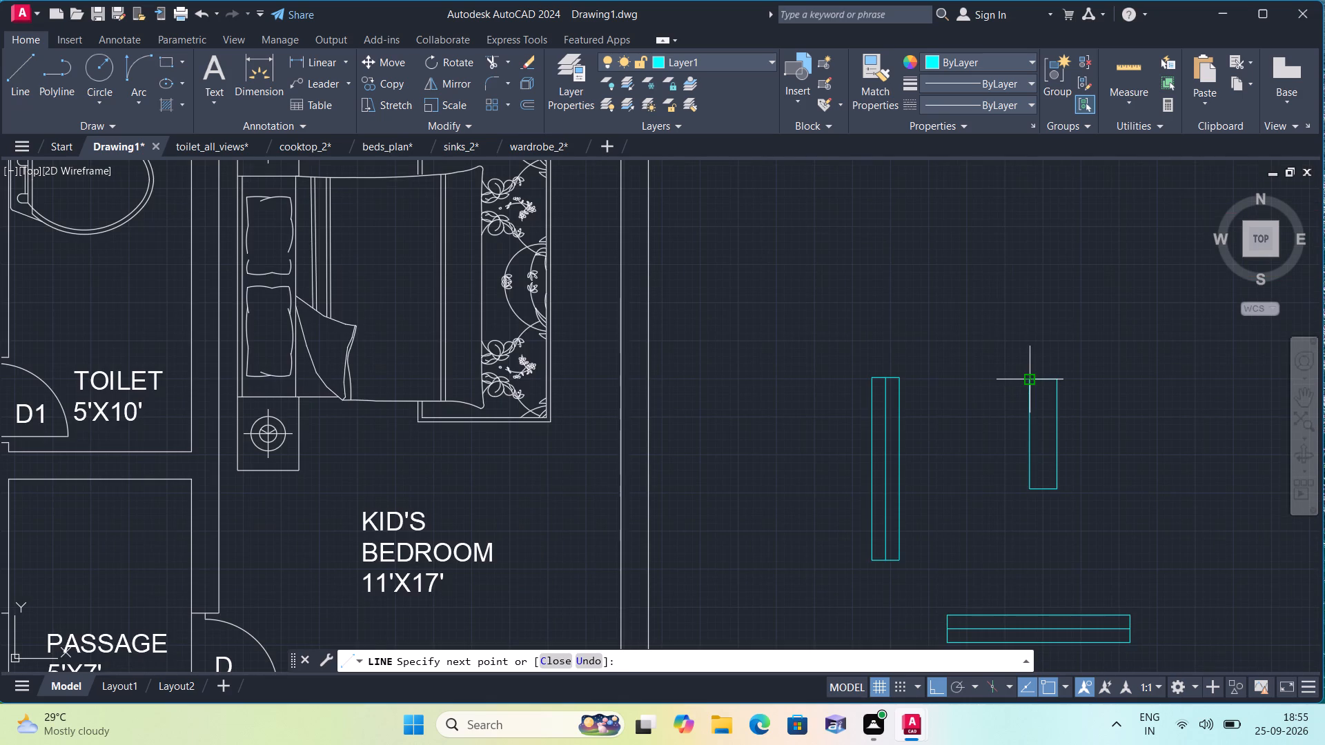
click(1027, 382)
key(space)
Add a lengthwise centre line between the short-side midpoints of the 3' by 9" rectangle.
key(space)
click(1043, 377)
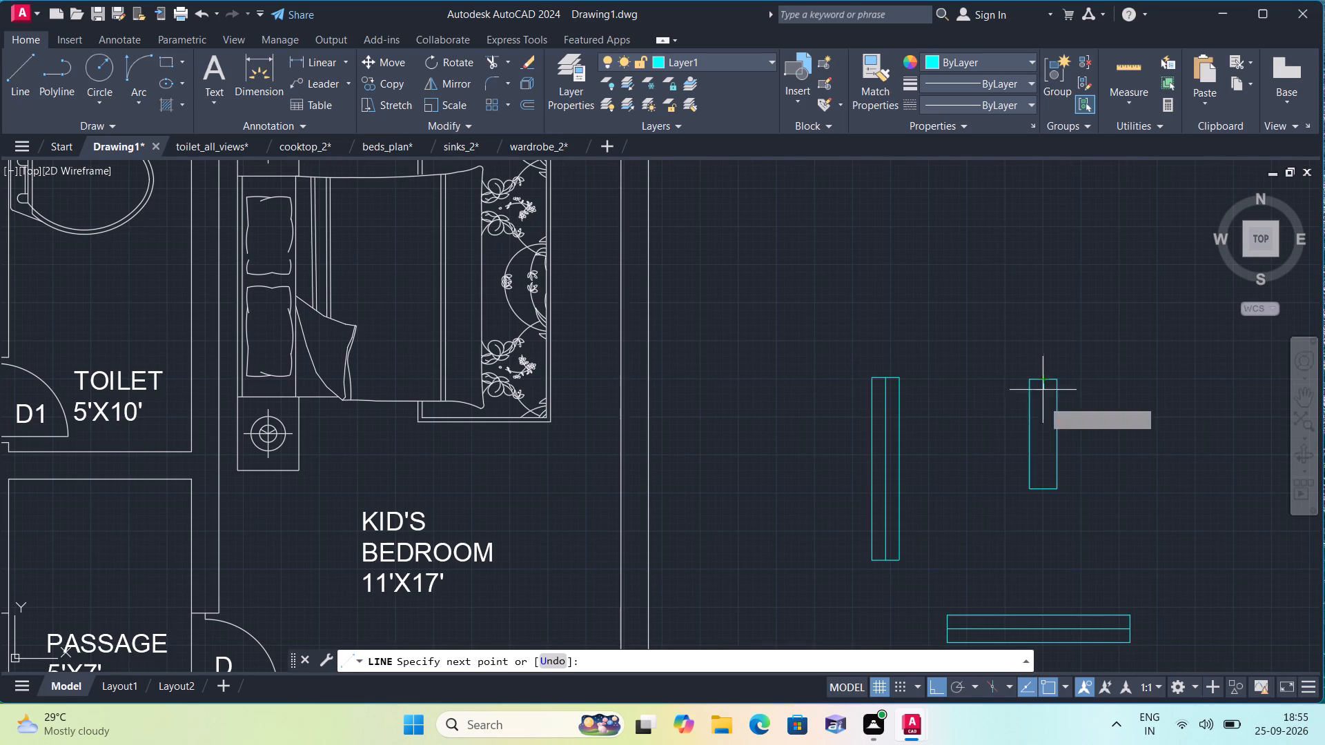
click(1042, 487)
key(space)
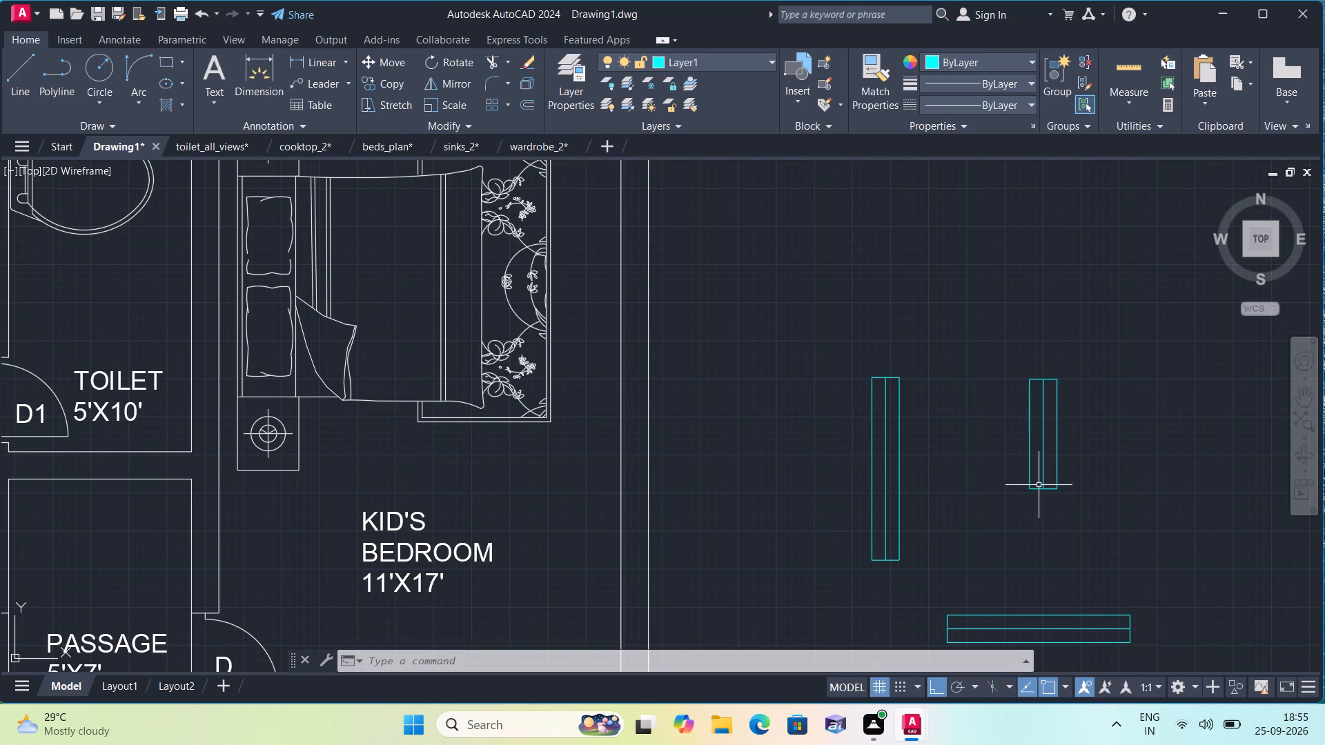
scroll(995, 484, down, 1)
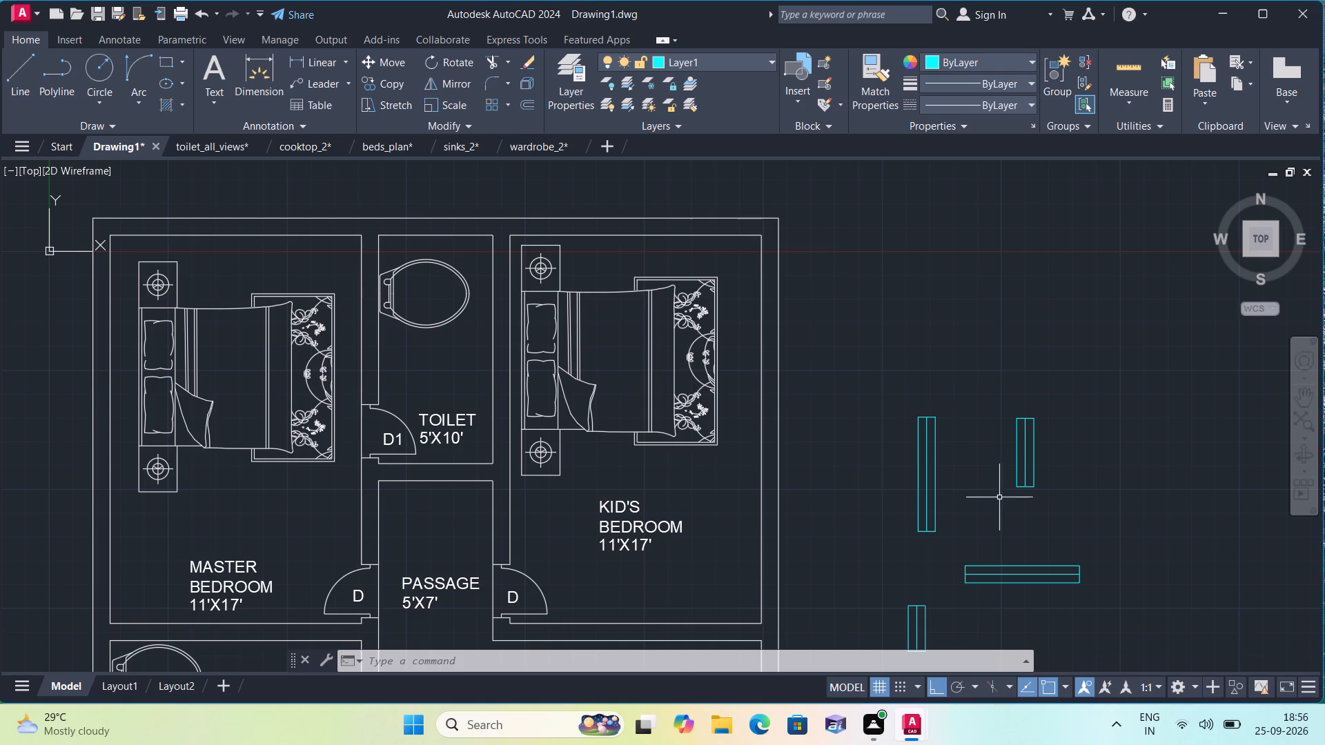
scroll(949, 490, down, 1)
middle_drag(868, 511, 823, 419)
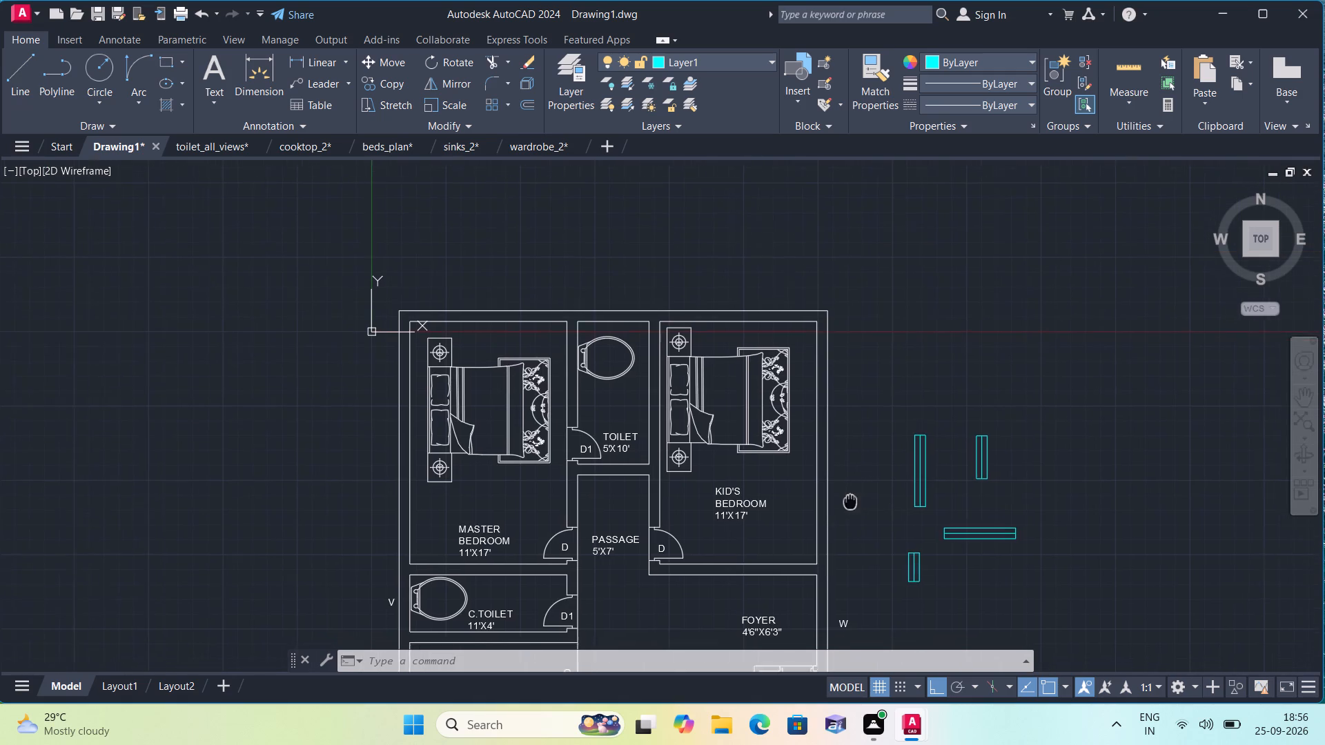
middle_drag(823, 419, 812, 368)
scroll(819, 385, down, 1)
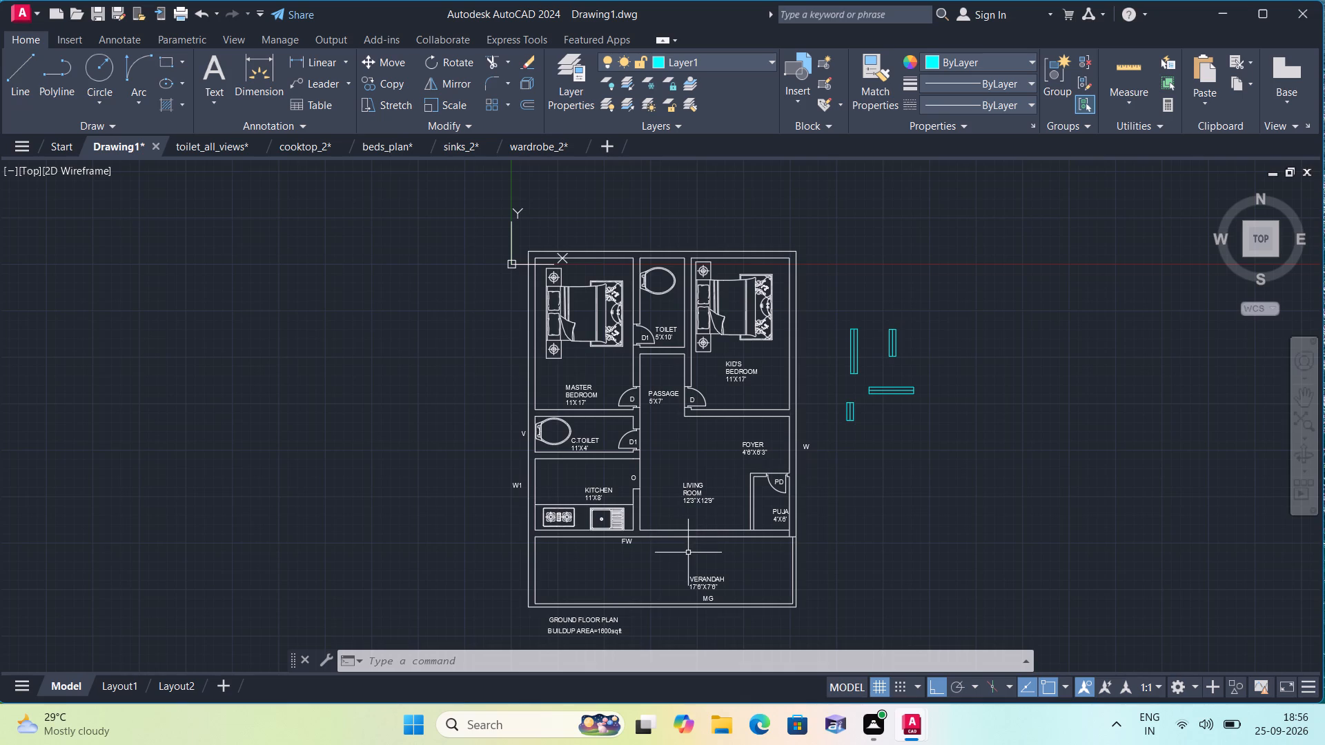
Turn Ortho off and copy the horizontal 5' window symbol by its lower midpoint into the master bedroom's upper outer wall.
middle_drag(677, 566, 697, 491)
scroll(656, 490, up, 2)
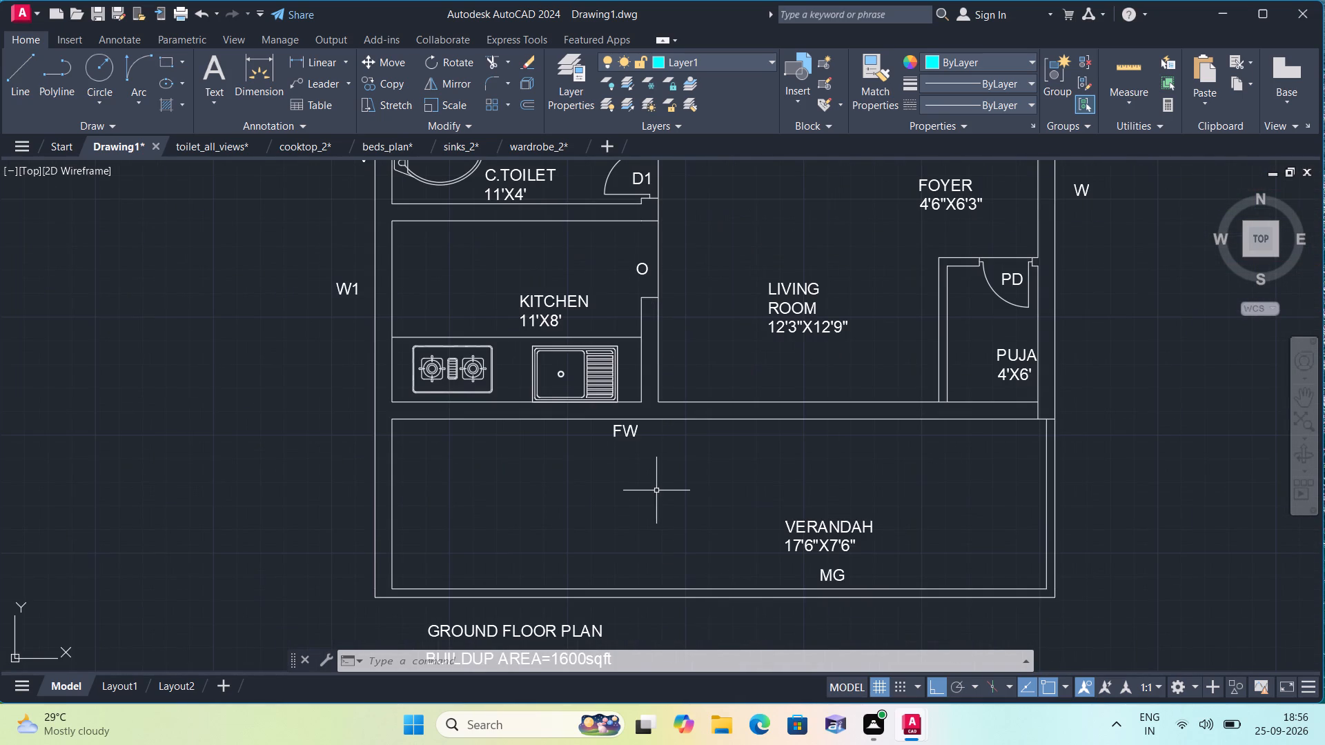
click(944, 685)
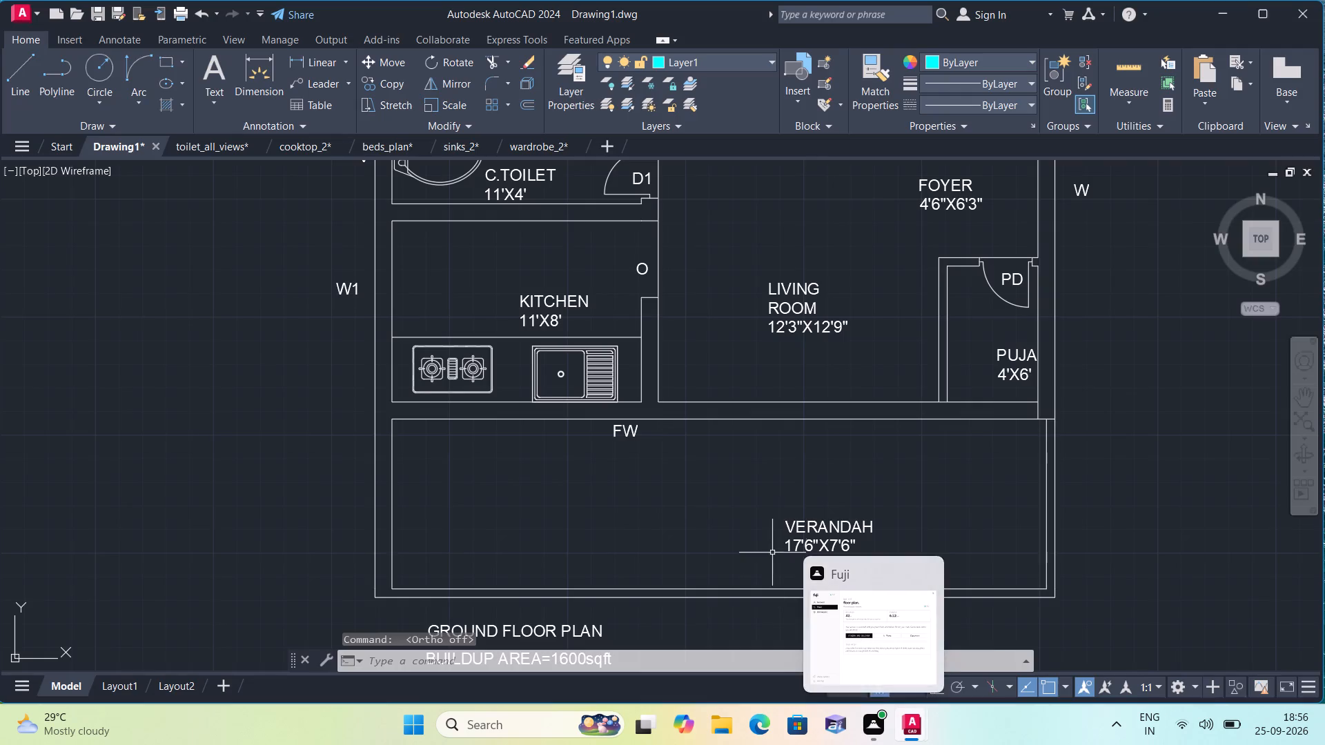
scroll(888, 466, down, 1)
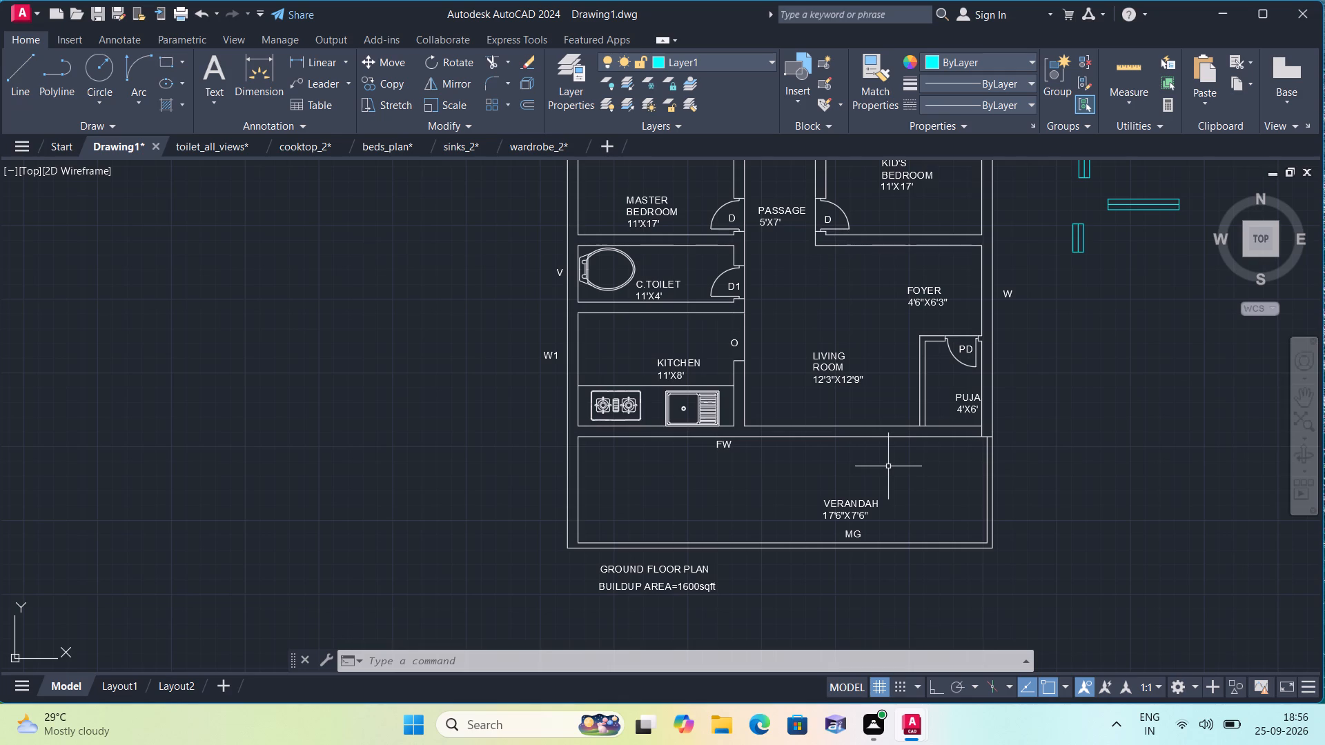
scroll(907, 459, down, 1)
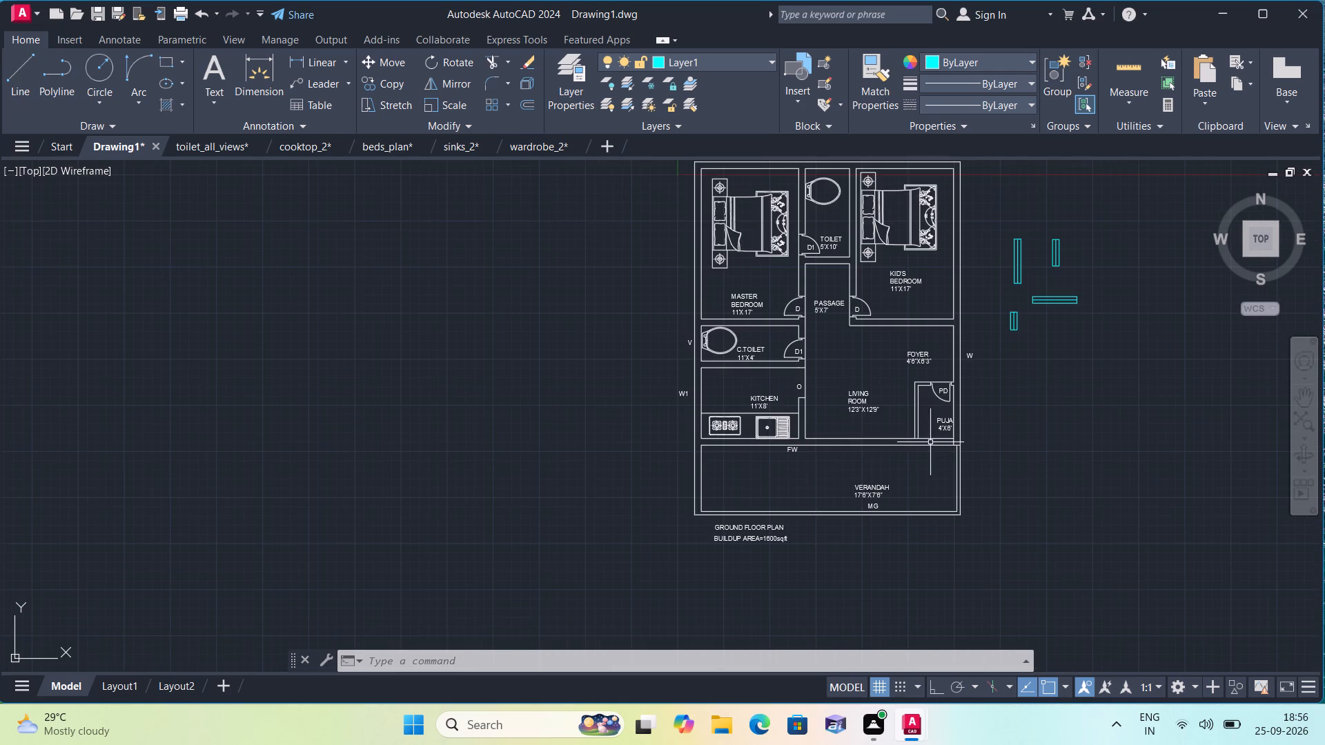
middle_drag(1041, 336, 1008, 475)
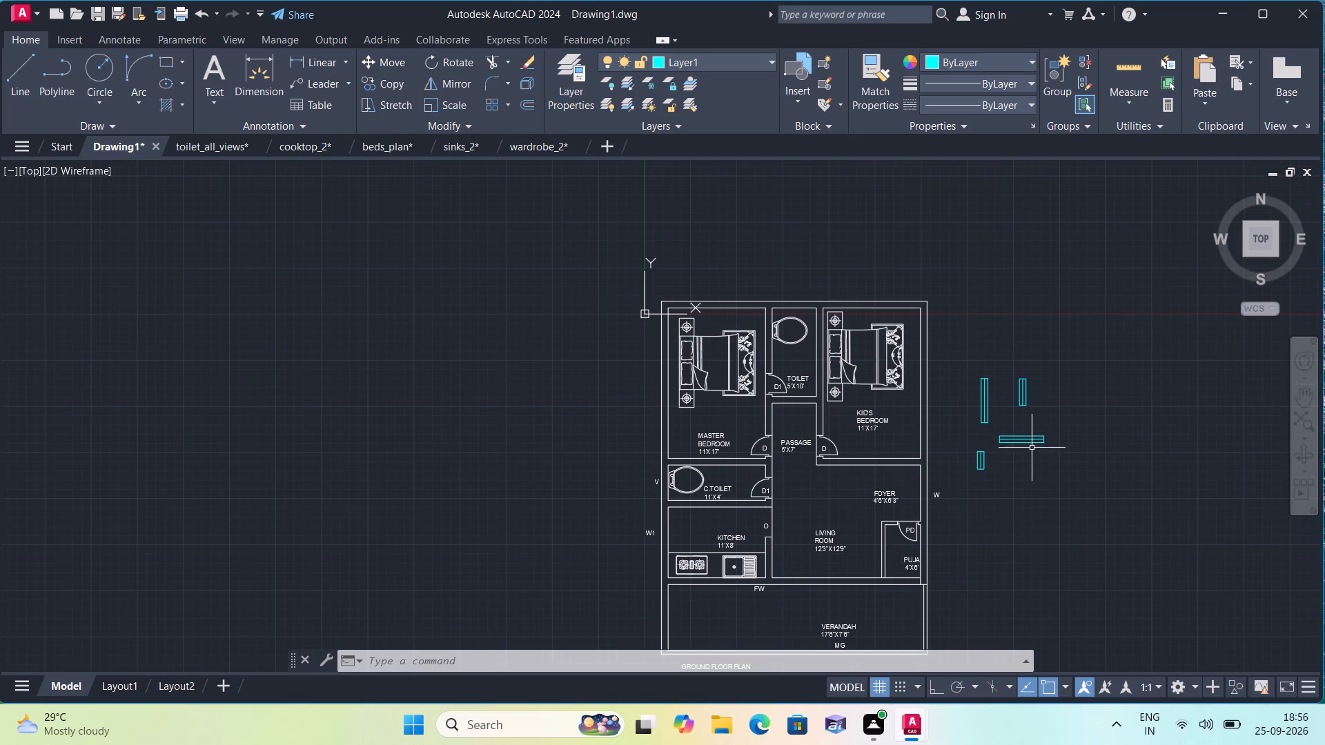
scroll(1034, 437, up, 1)
drag(1071, 478, 1067, 469)
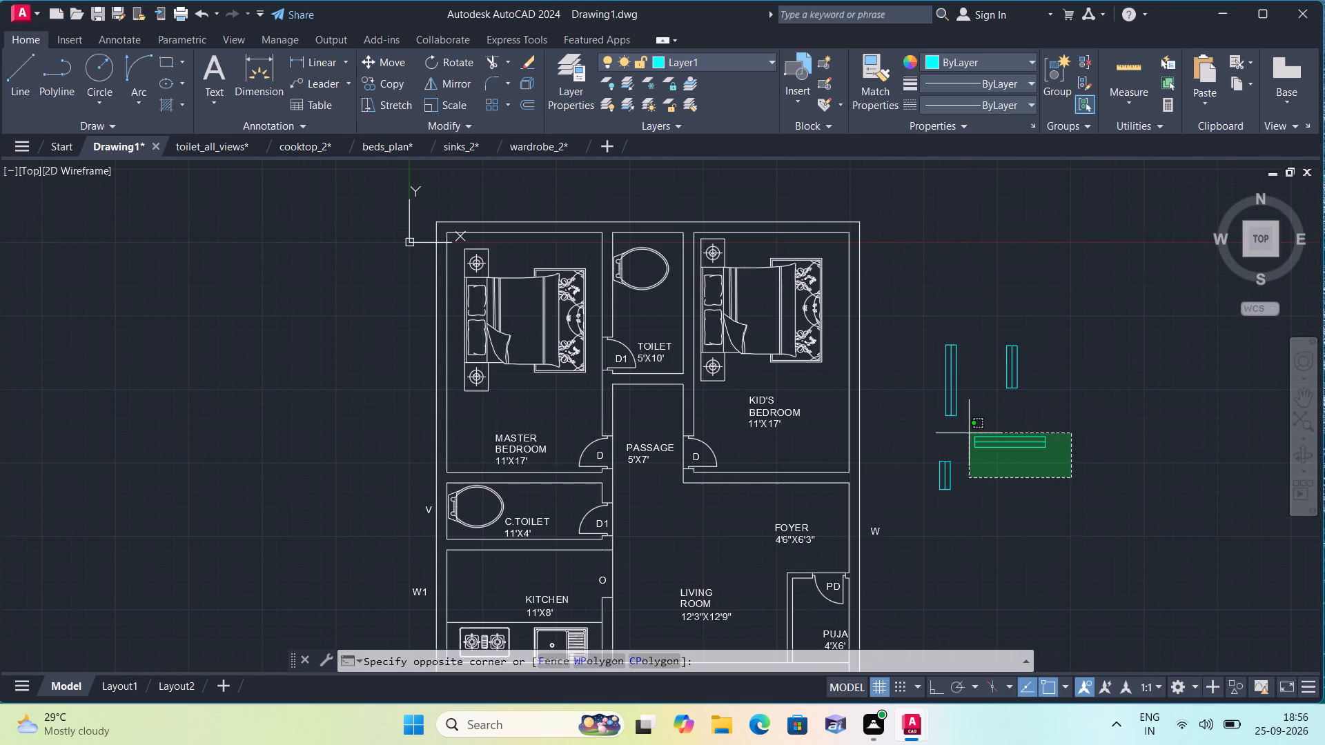
click(969, 433)
click(385, 79)
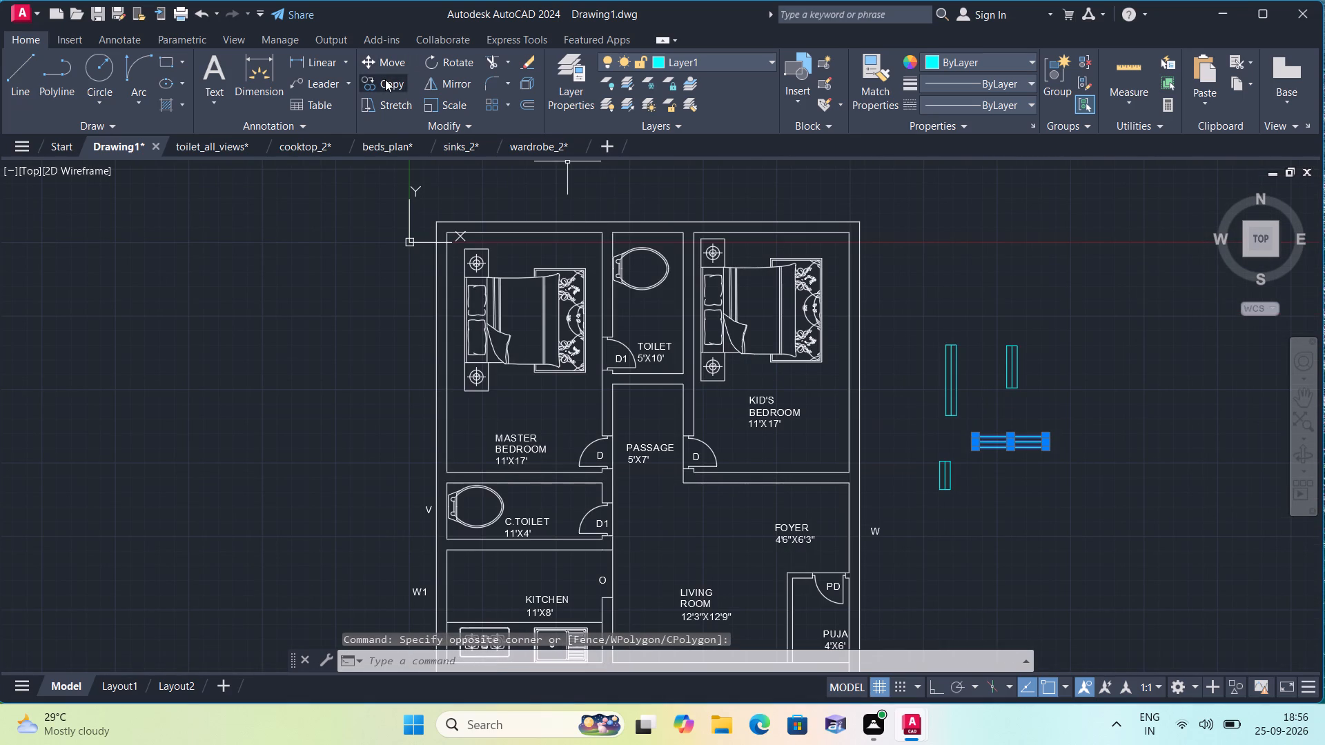
click(1014, 450)
scroll(598, 249, up, 2)
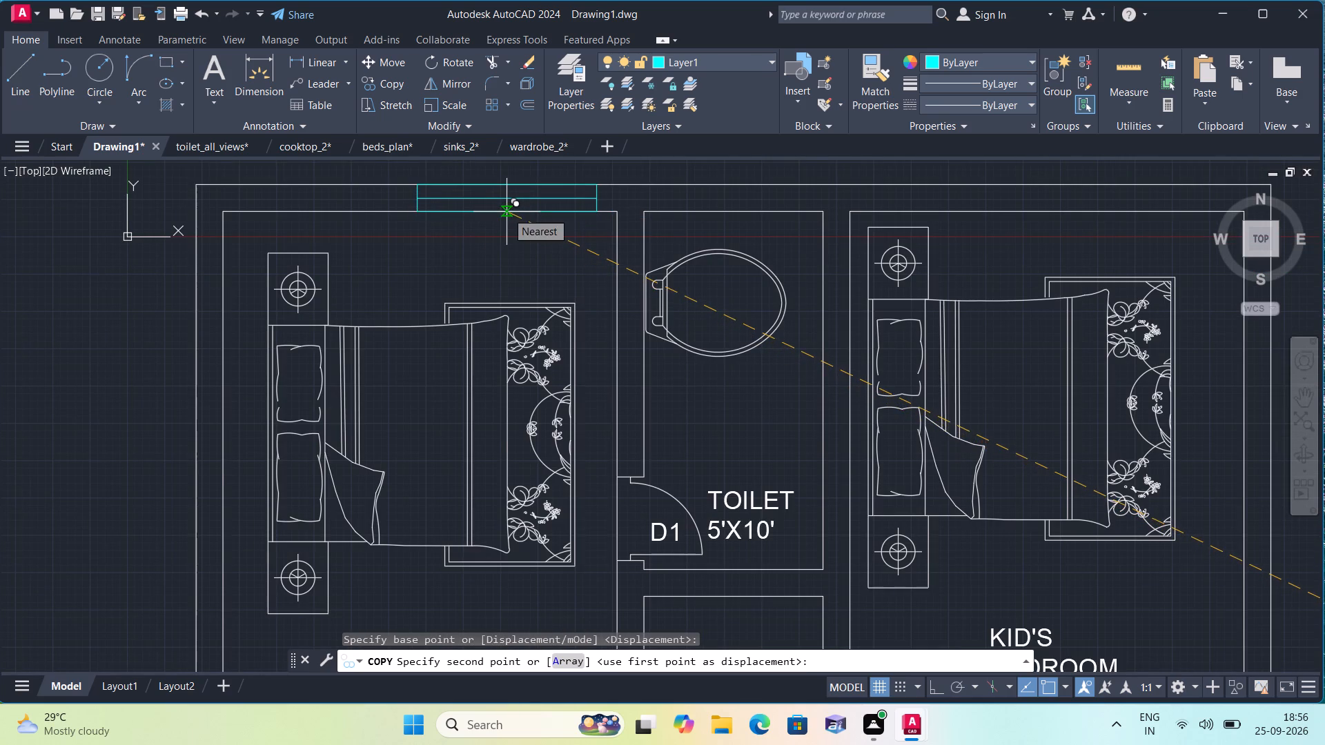
scroll(507, 212, up, 1)
click(507, 212)
Place another copy of the horizontal 5' window symbol in the kid's bedroom's upper outer wall.
scroll(571, 237, down, 2)
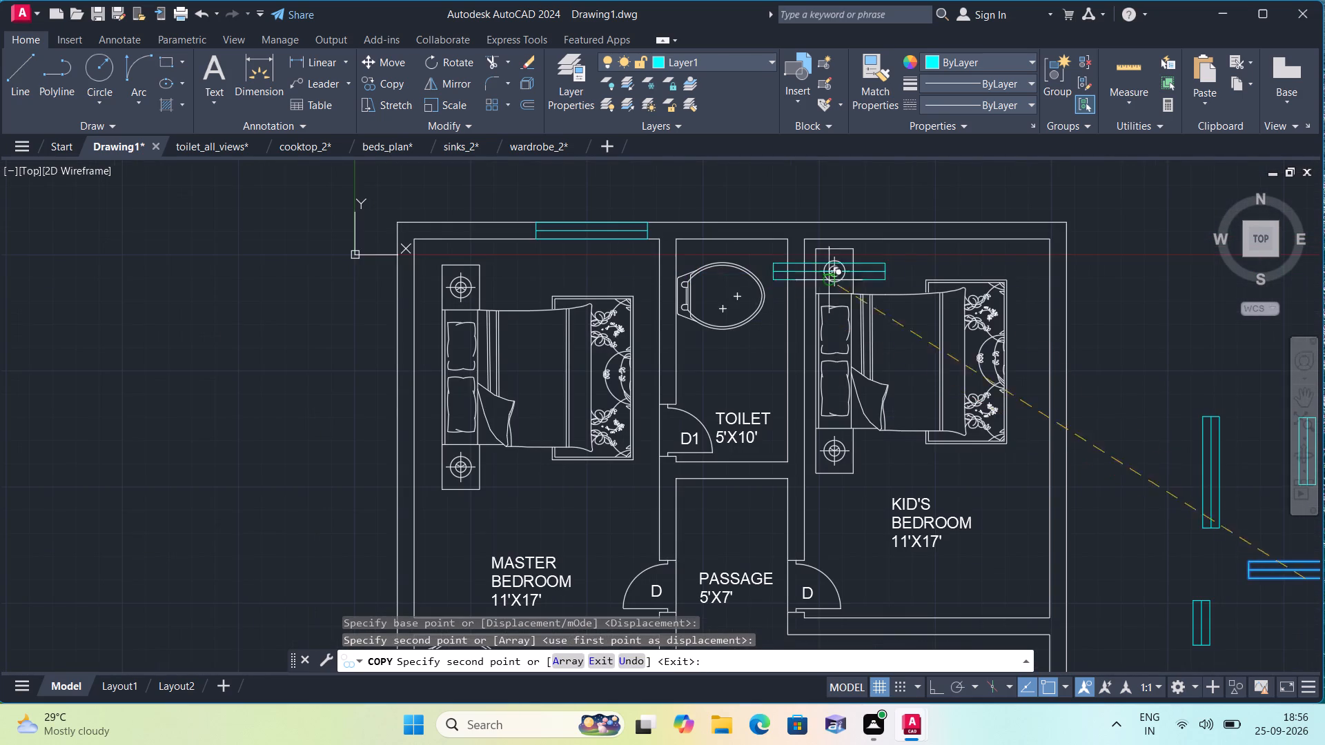
scroll(988, 261, up, 1)
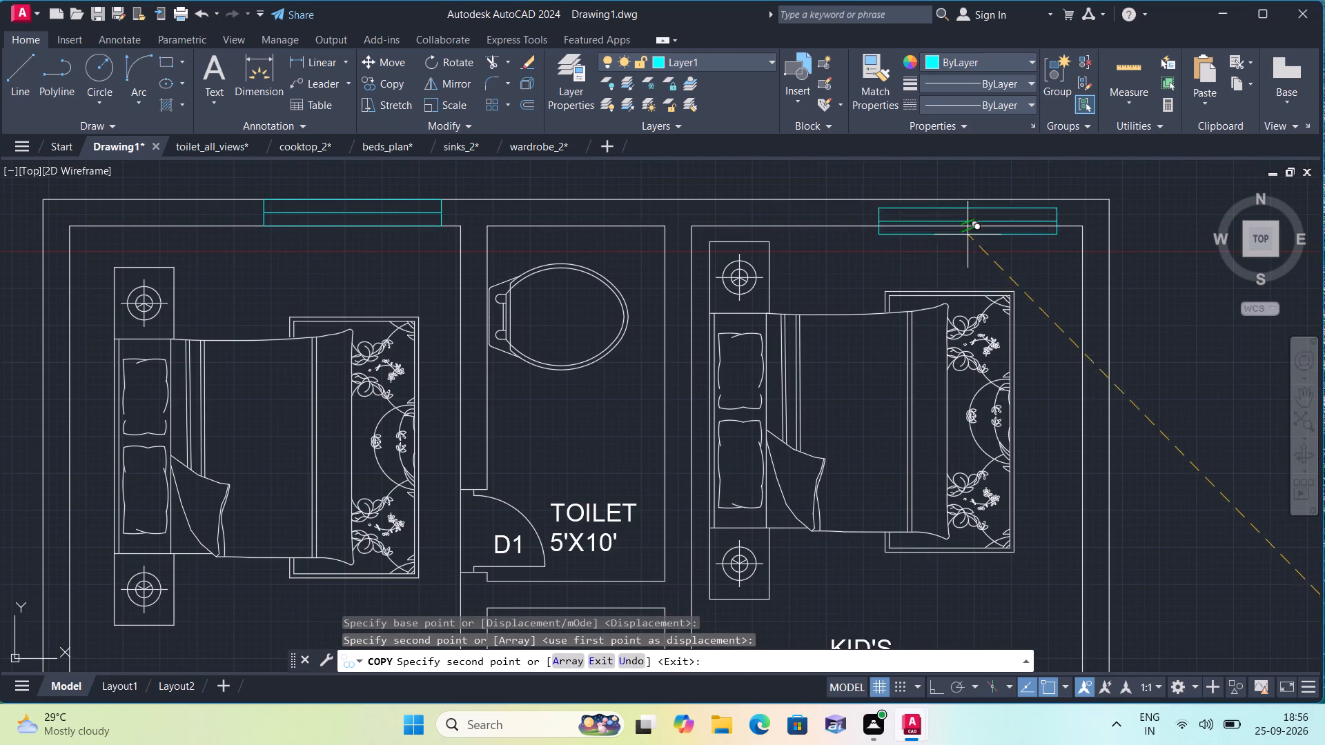
scroll(986, 226, up, 1)
click(986, 226)
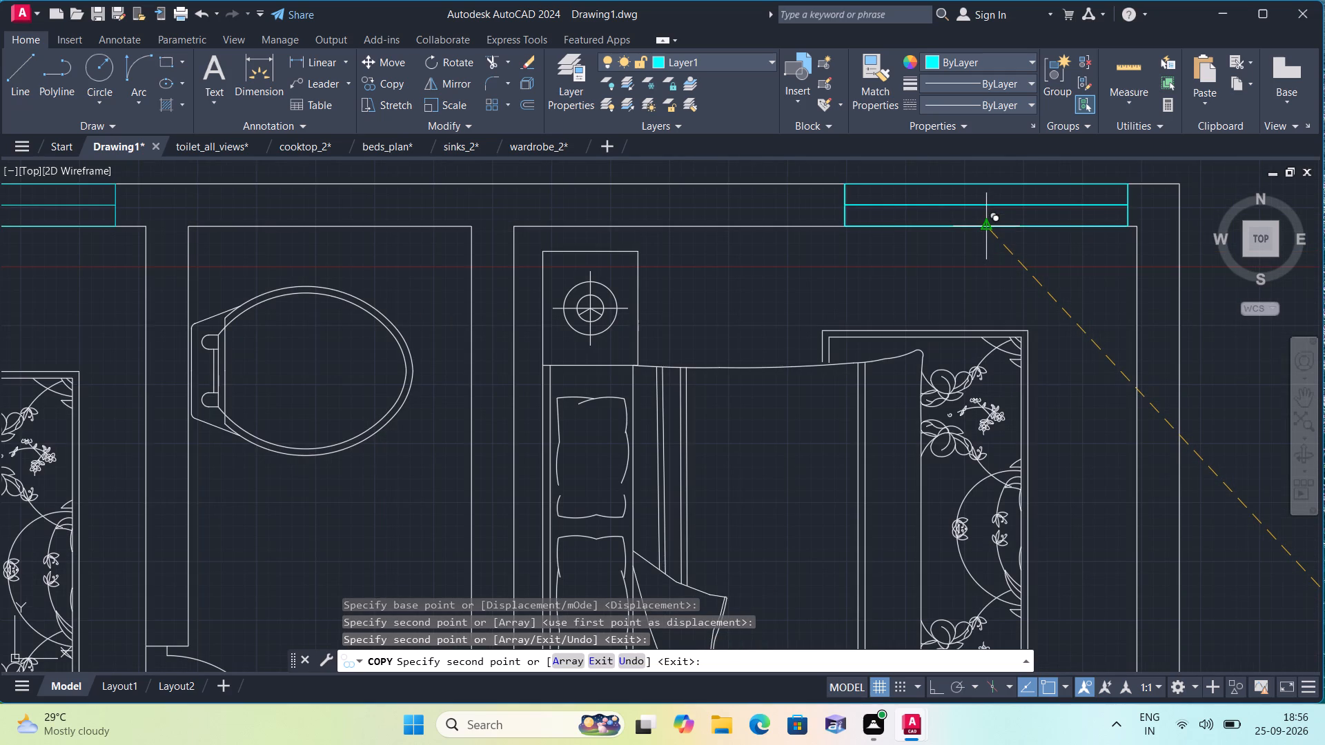
Place a third copy of the horizontal 5' window symbol in the wall between the kitchen sink and verandah, near the FW label.
scroll(986, 226, down, 3)
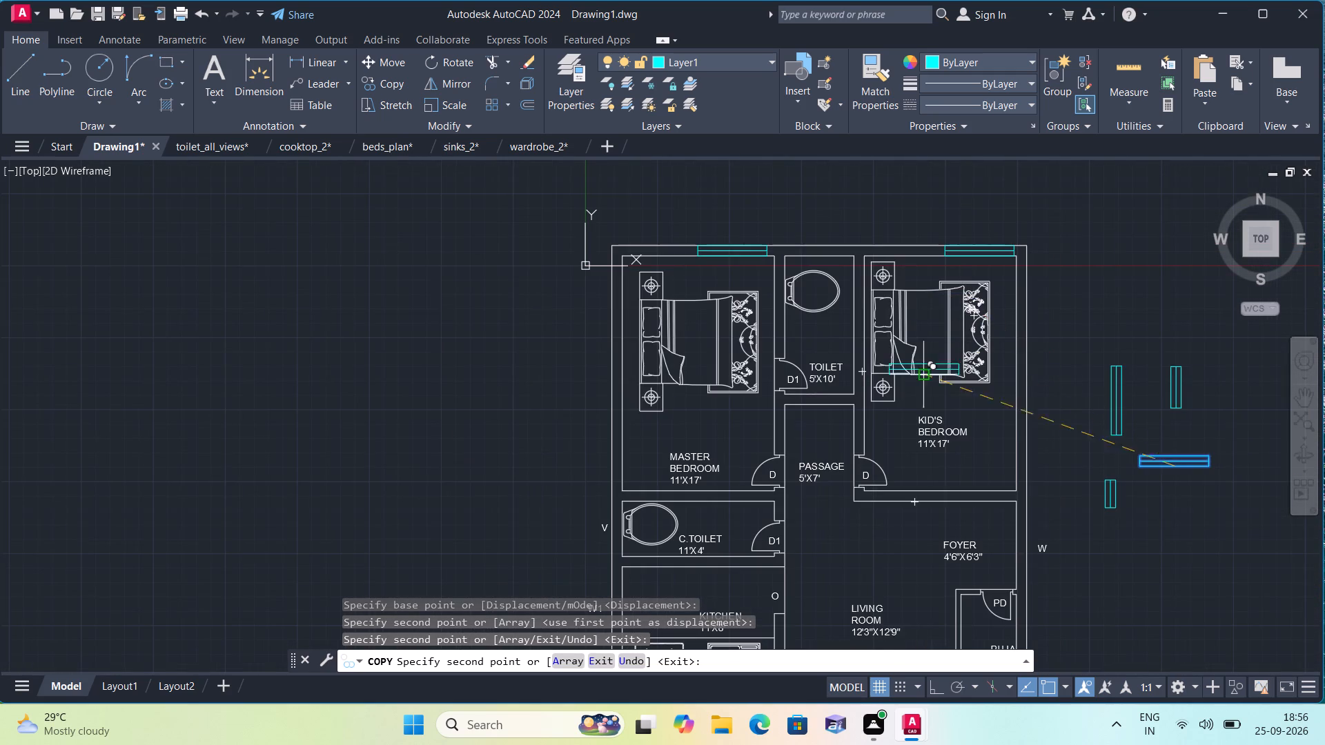
middle_drag(918, 427, 945, 208)
scroll(761, 461, up, 2)
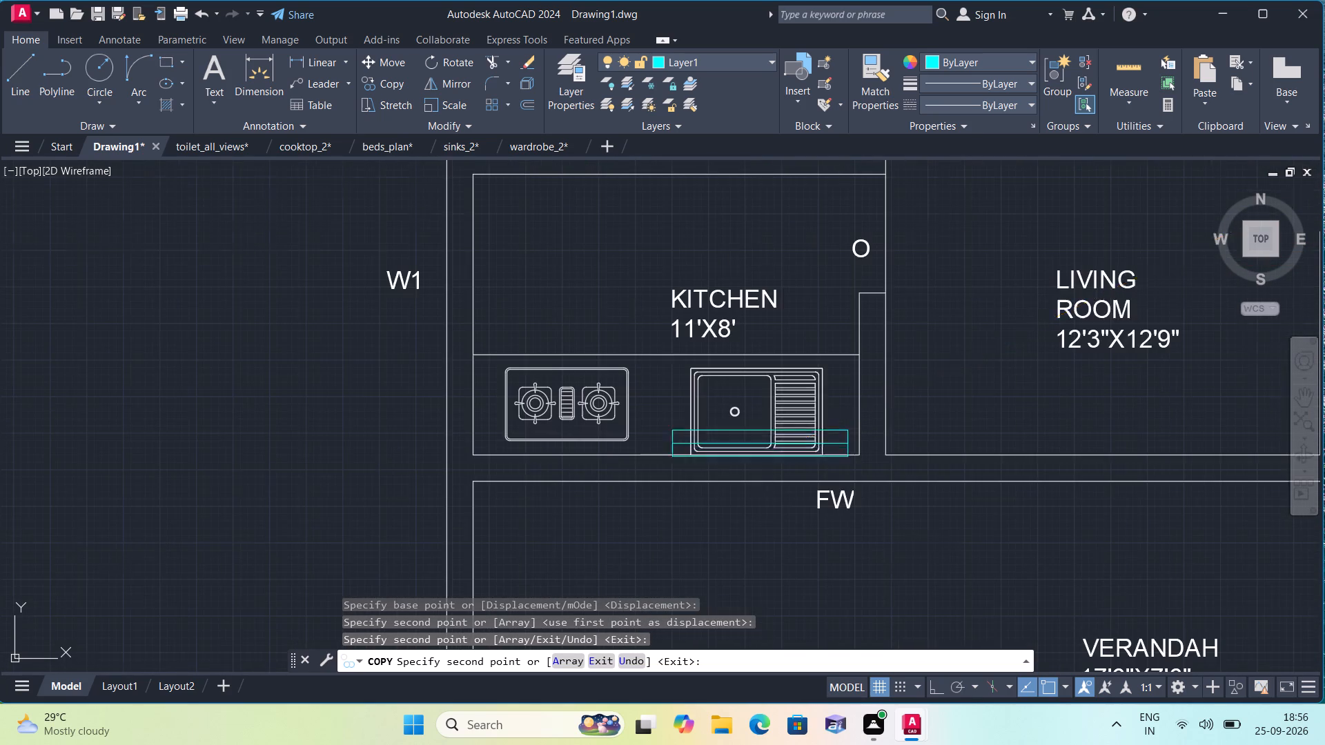
scroll(751, 484, up, 2)
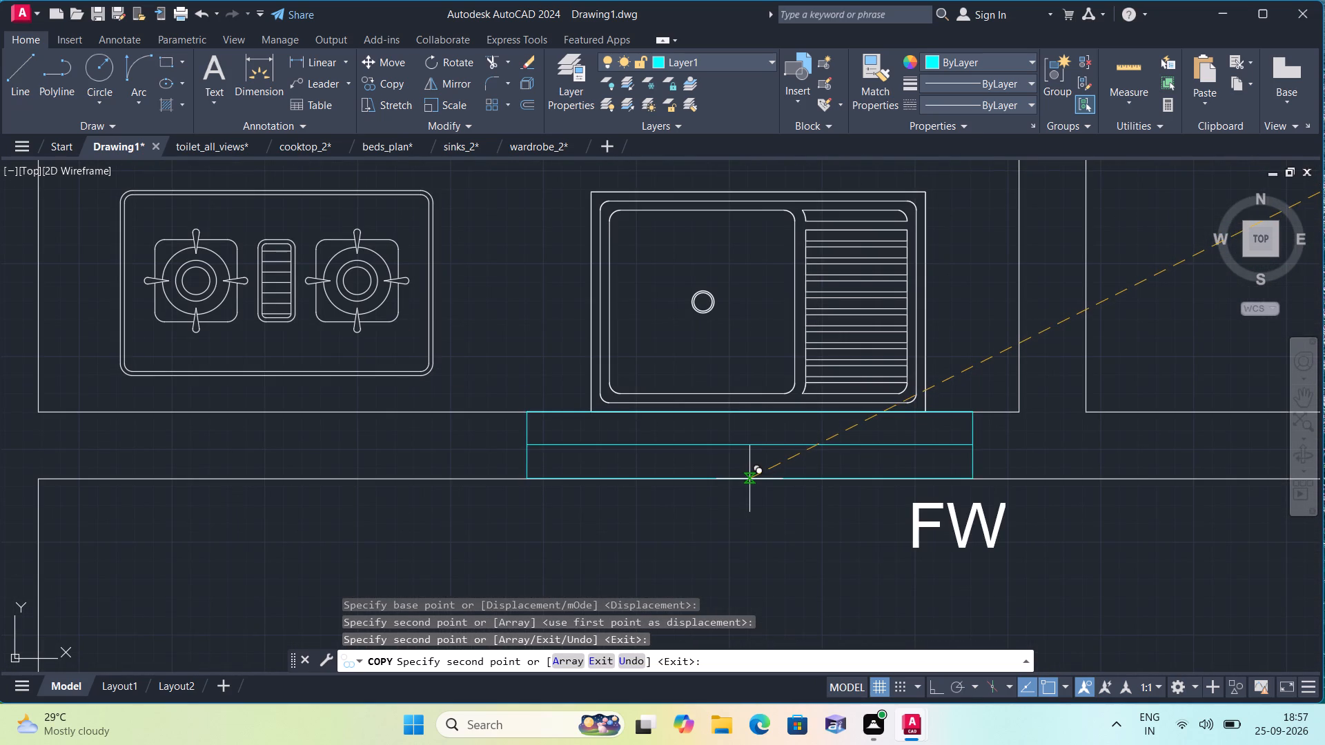
click(749, 479)
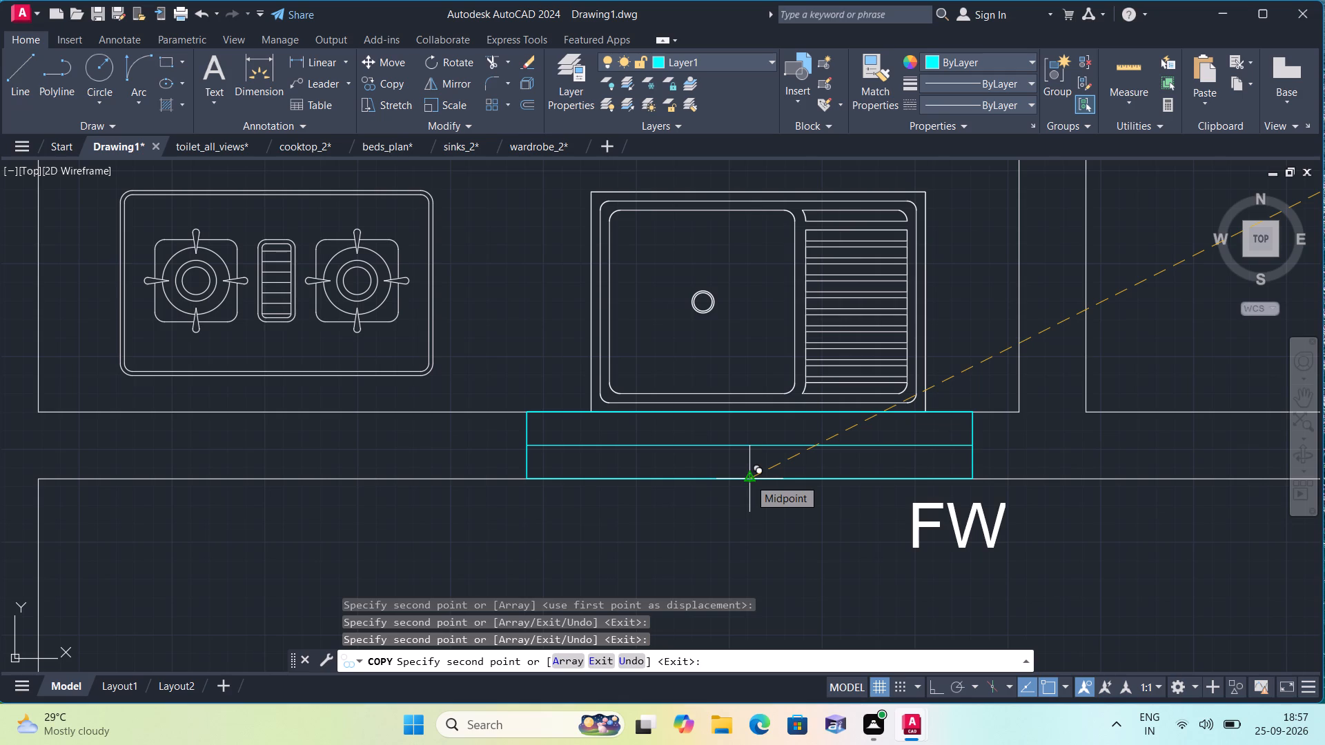
key(Escape)
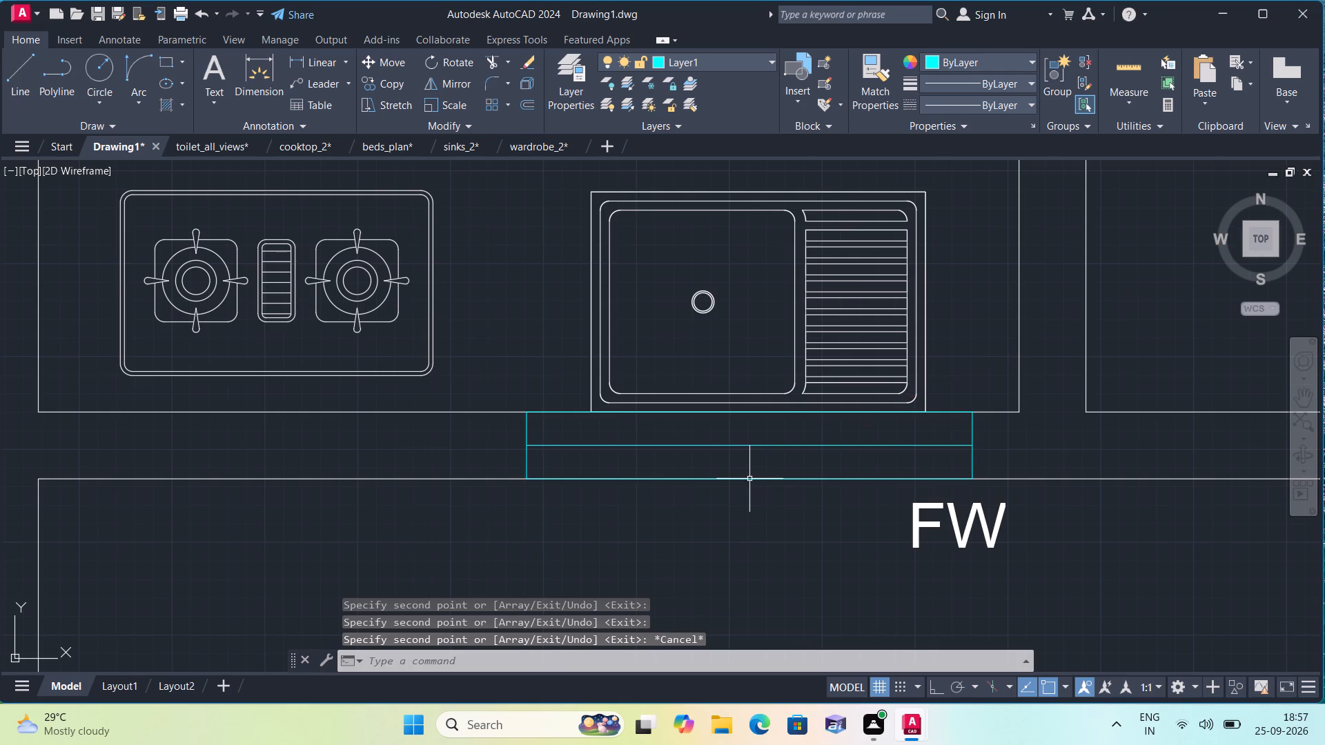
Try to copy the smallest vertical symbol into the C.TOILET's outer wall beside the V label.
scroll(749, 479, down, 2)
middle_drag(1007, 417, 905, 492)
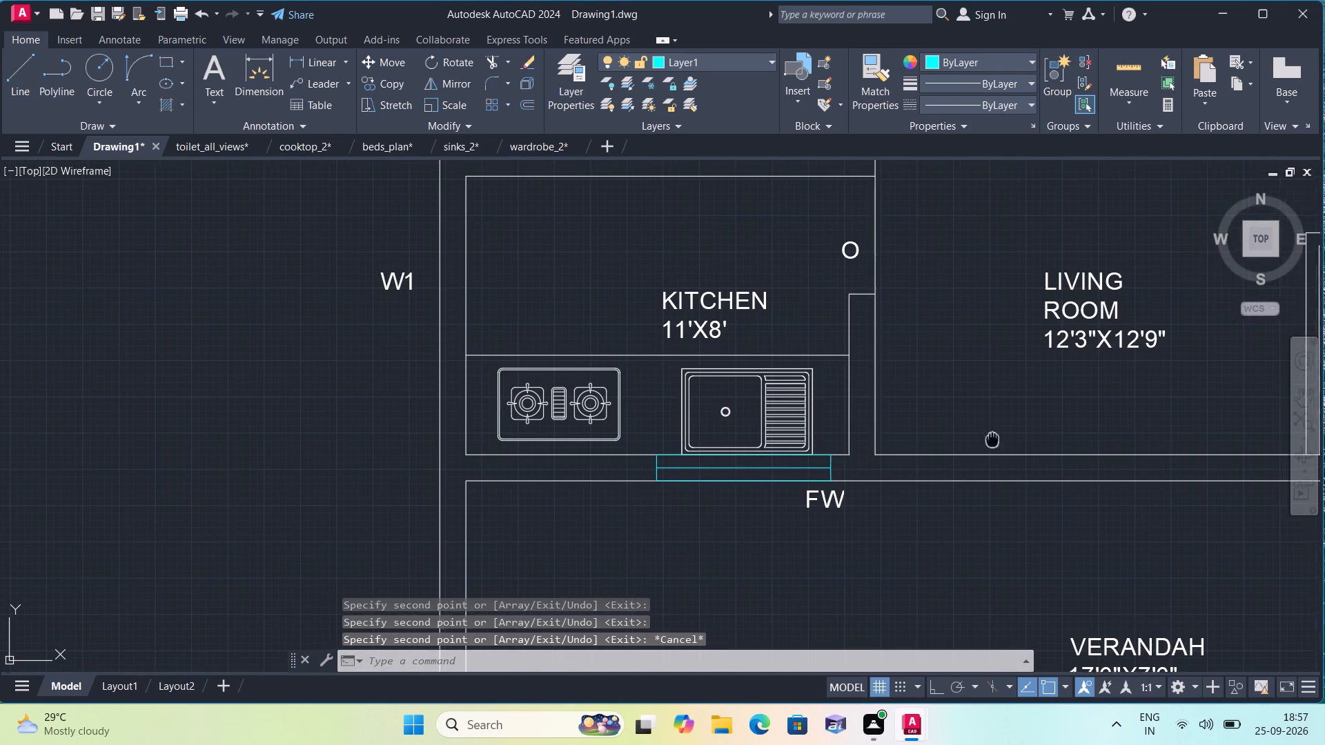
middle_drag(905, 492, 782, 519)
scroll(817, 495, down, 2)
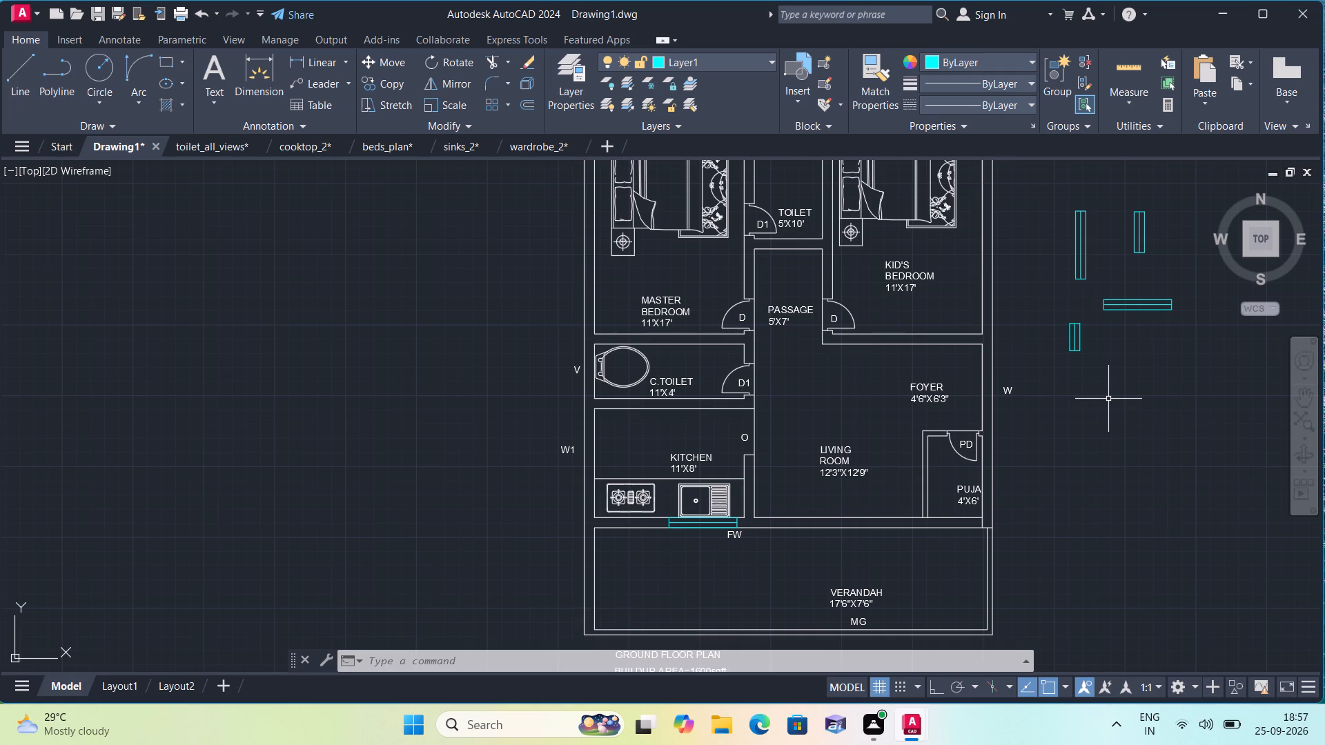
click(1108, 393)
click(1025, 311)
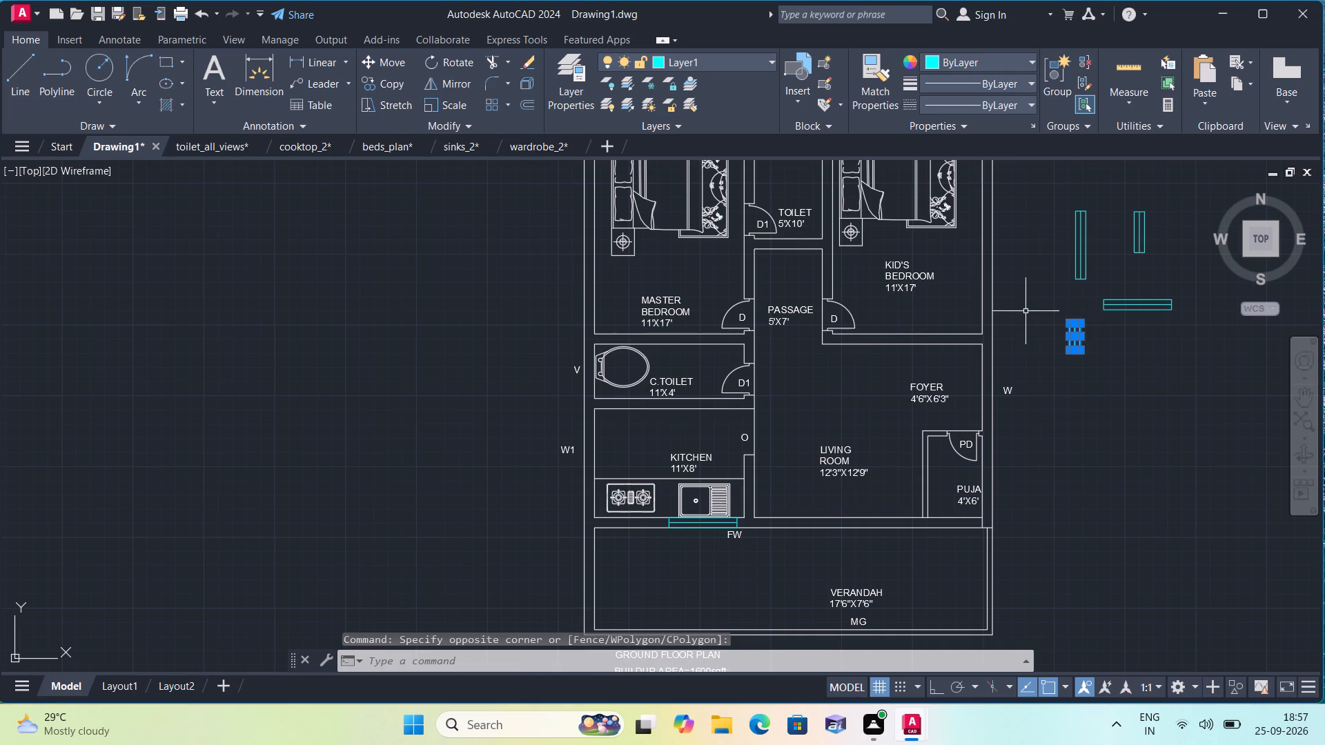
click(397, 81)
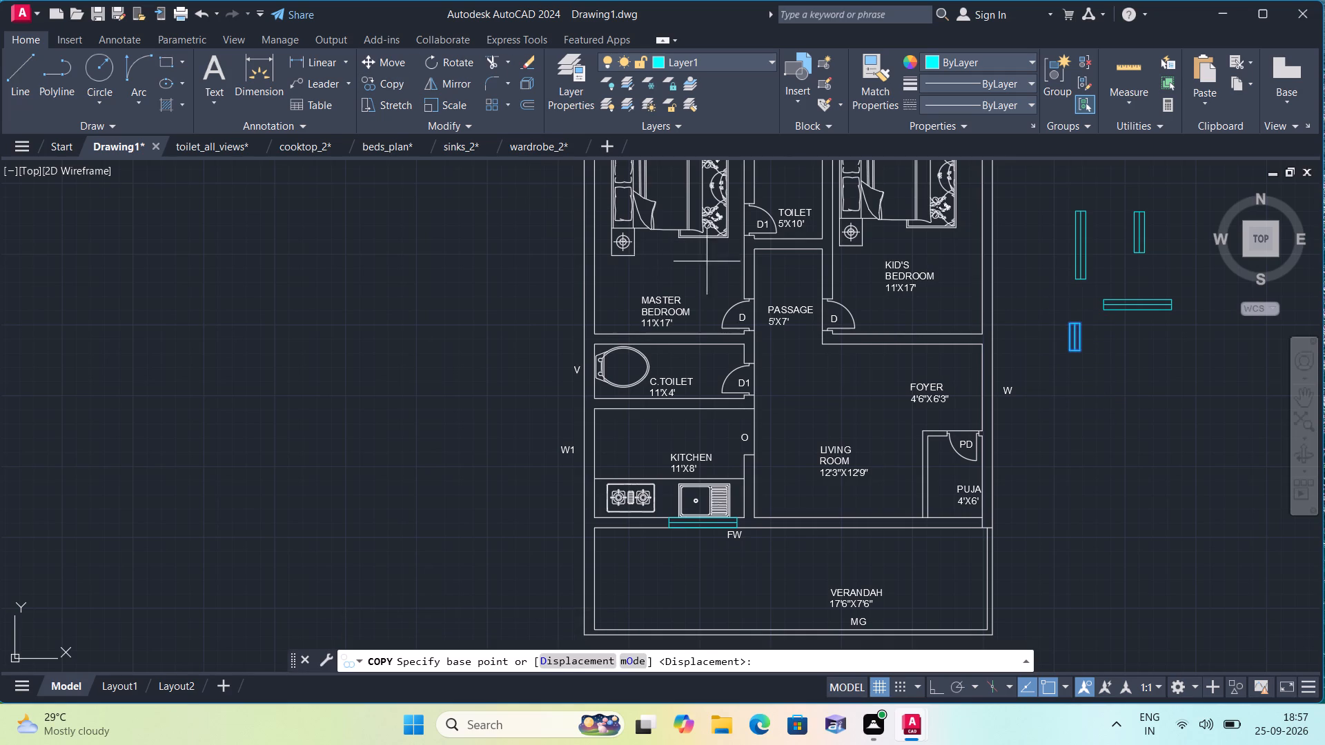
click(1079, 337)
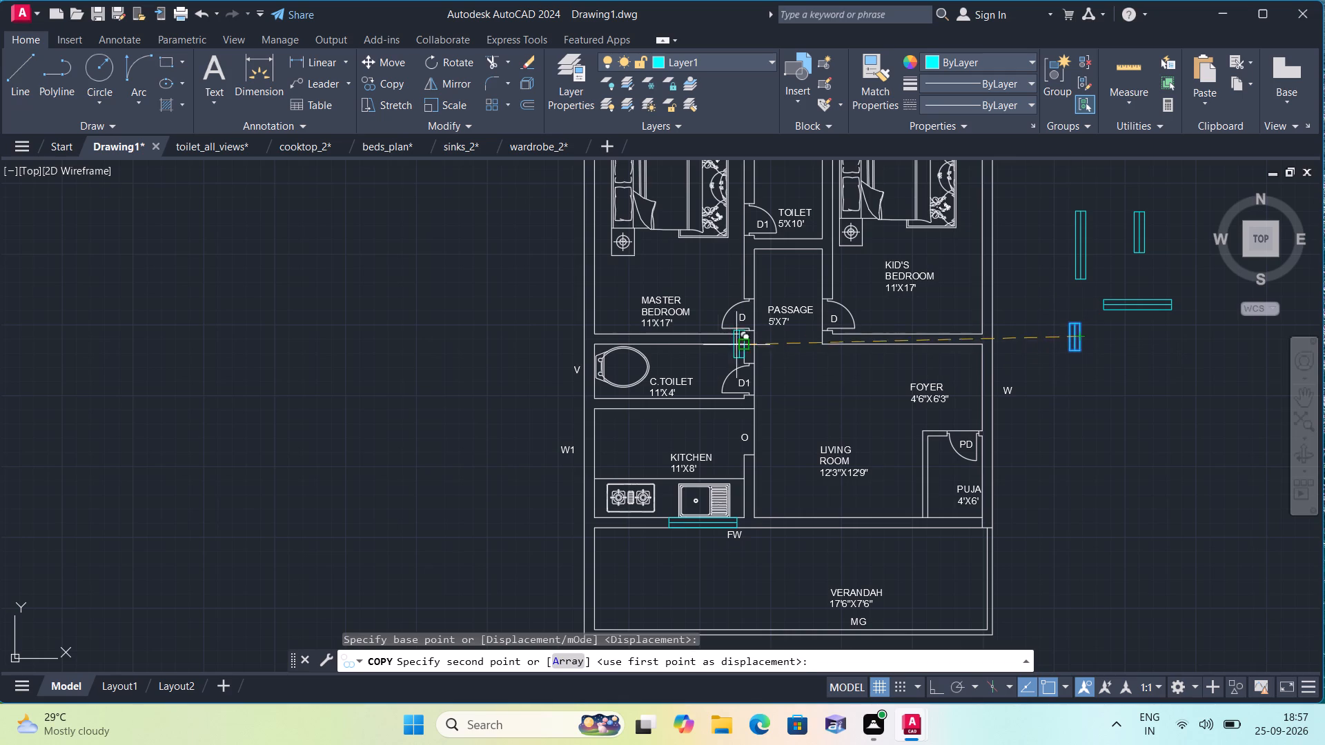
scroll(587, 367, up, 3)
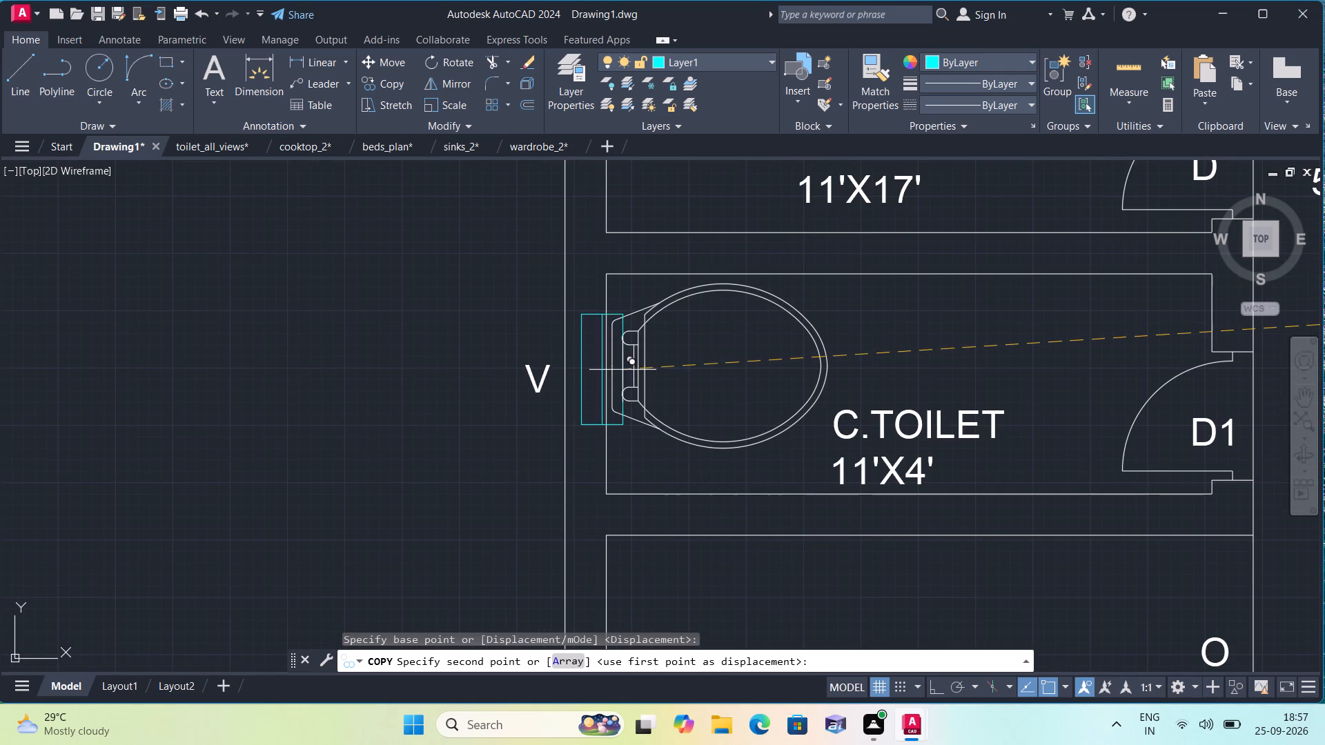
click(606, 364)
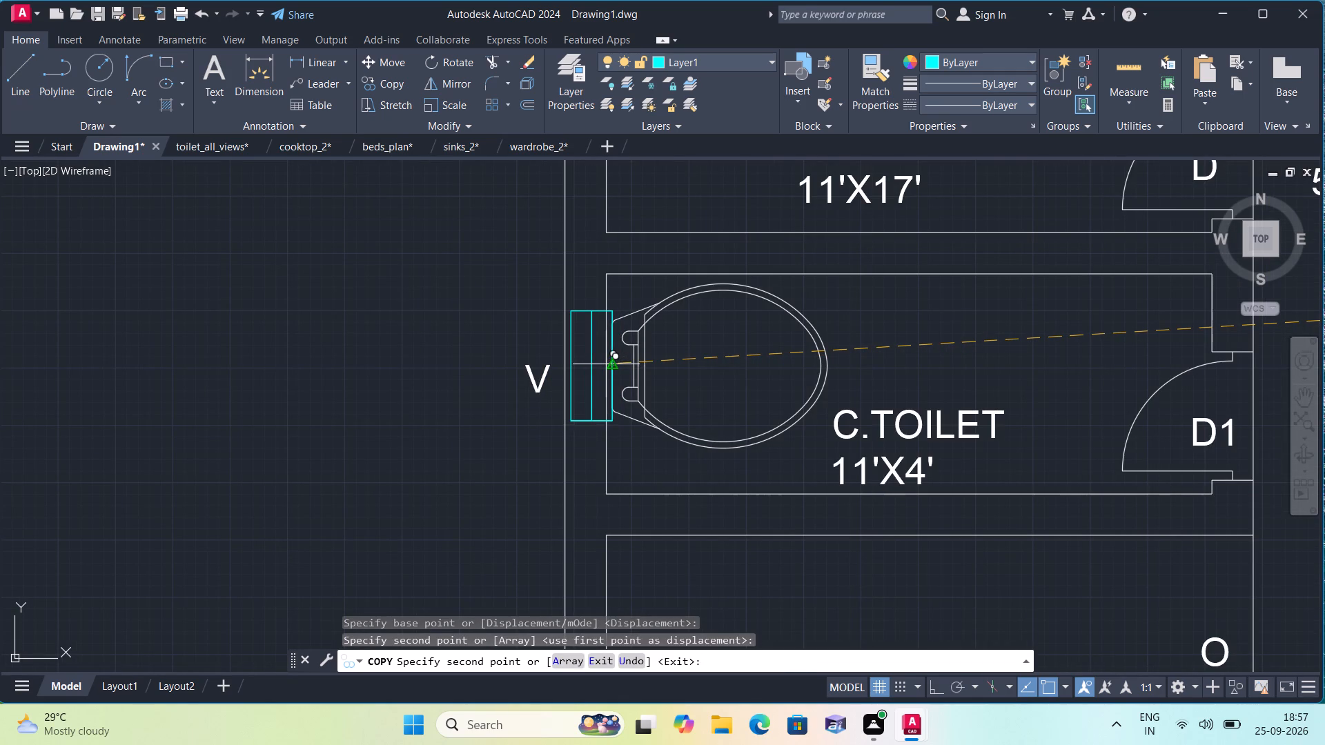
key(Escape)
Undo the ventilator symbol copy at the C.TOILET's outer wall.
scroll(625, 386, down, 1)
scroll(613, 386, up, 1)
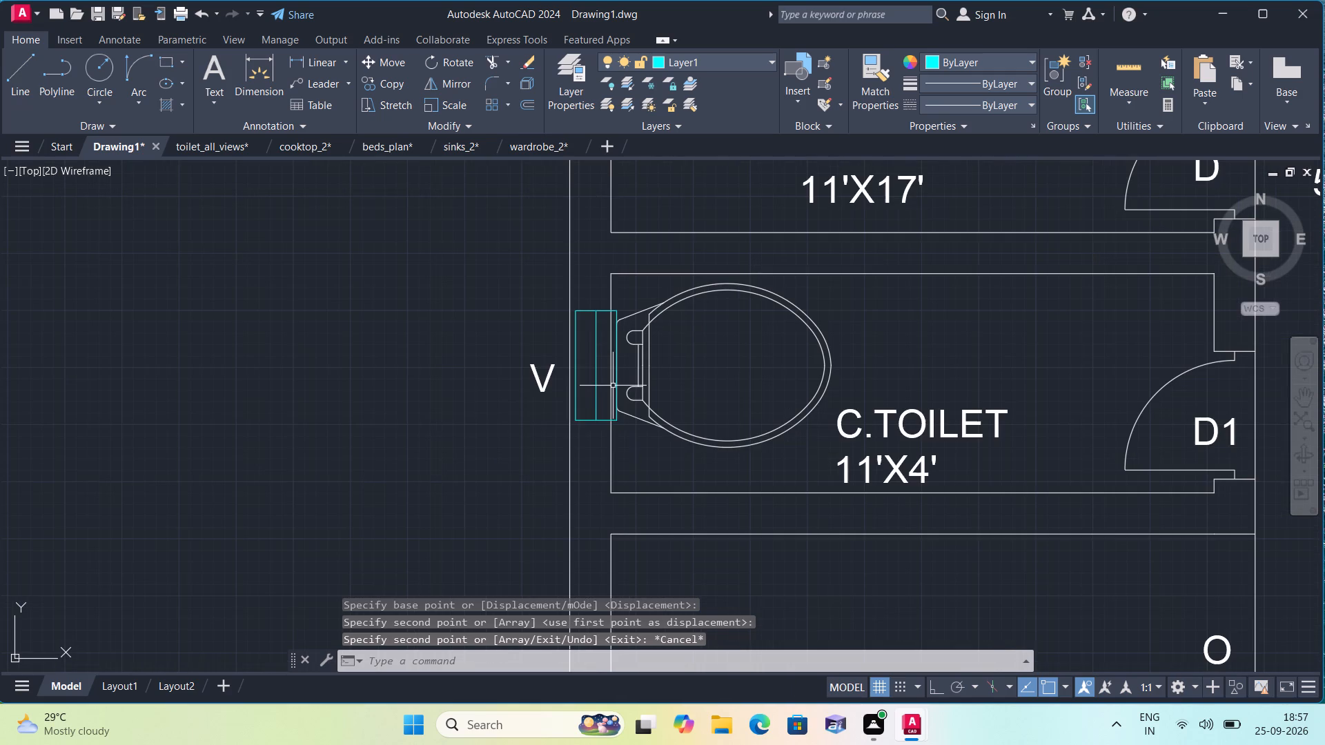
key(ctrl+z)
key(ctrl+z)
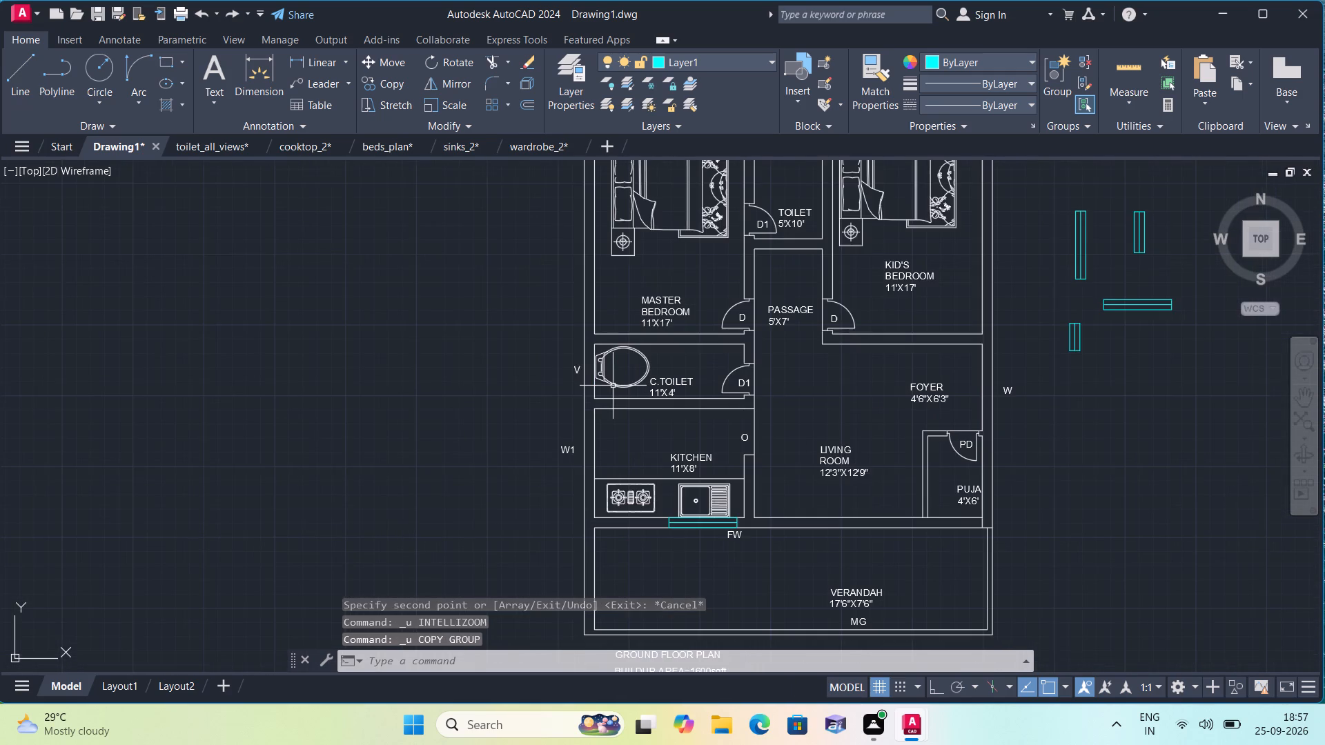
Copy the smallest vertical symbol by its right-side midpoint into the C.TOILET's outer wall, fitted between the wall lines beside the V label.
scroll(832, 386, down, 1)
scroll(983, 384, up, 3)
click(990, 377)
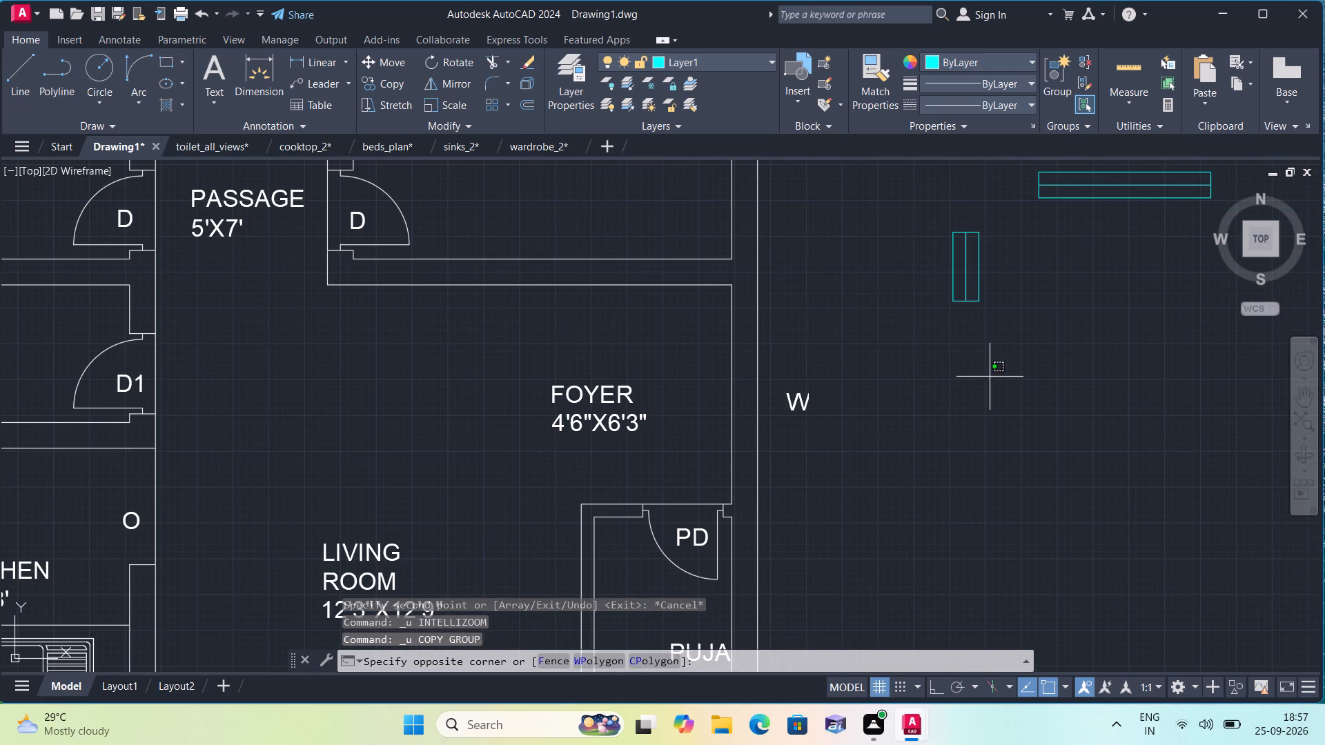
click(916, 203)
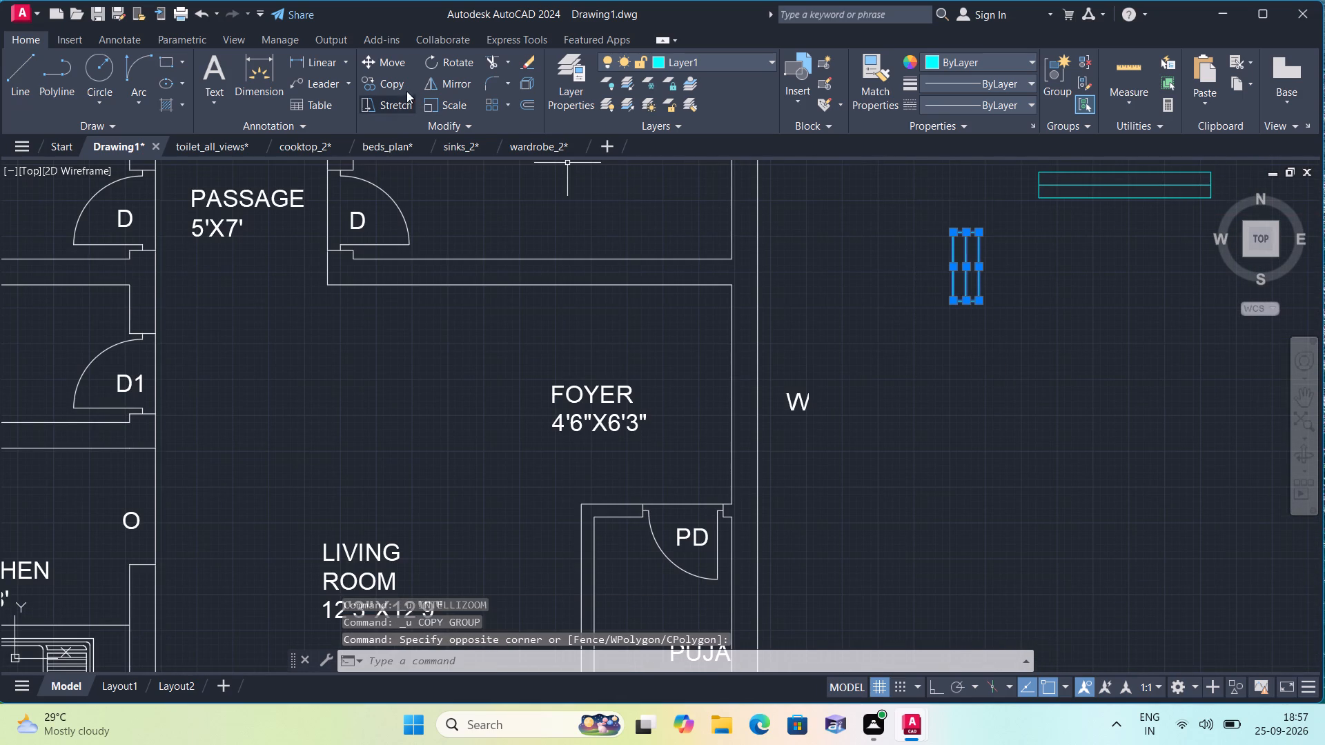
click(401, 84)
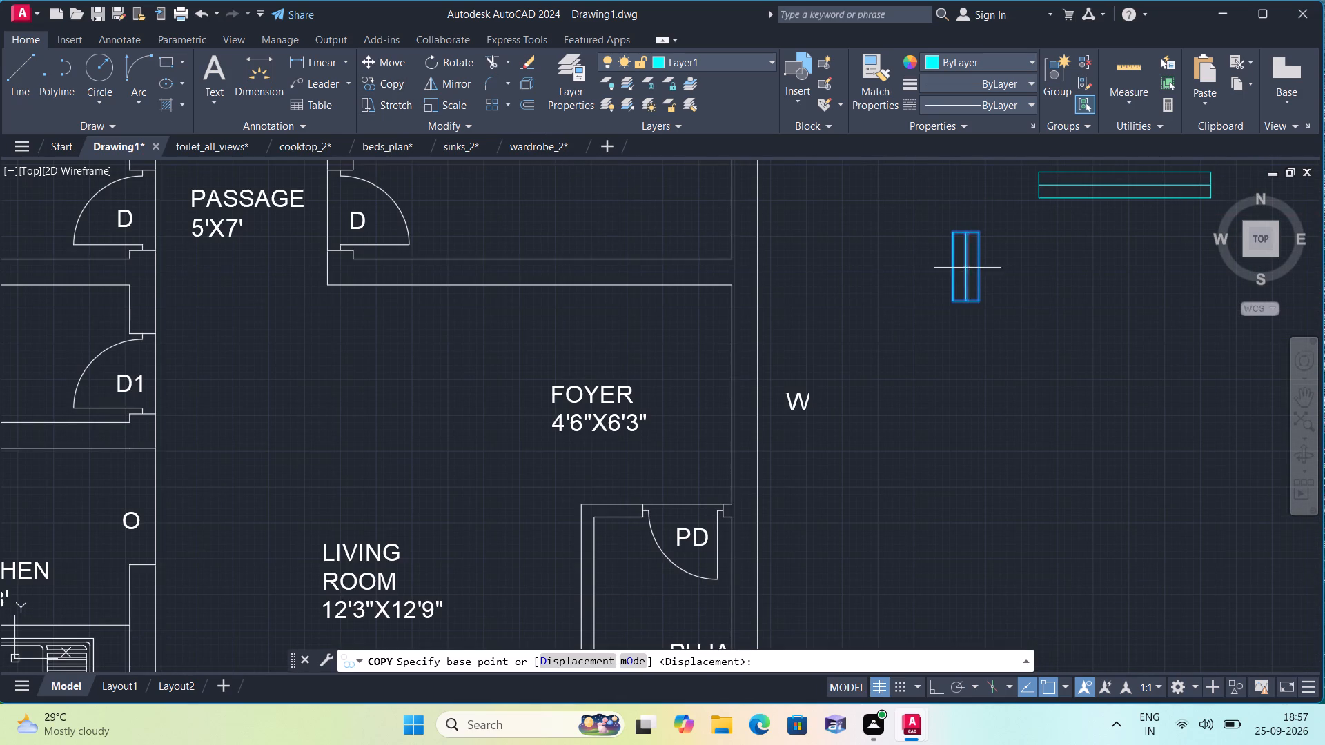
click(981, 265)
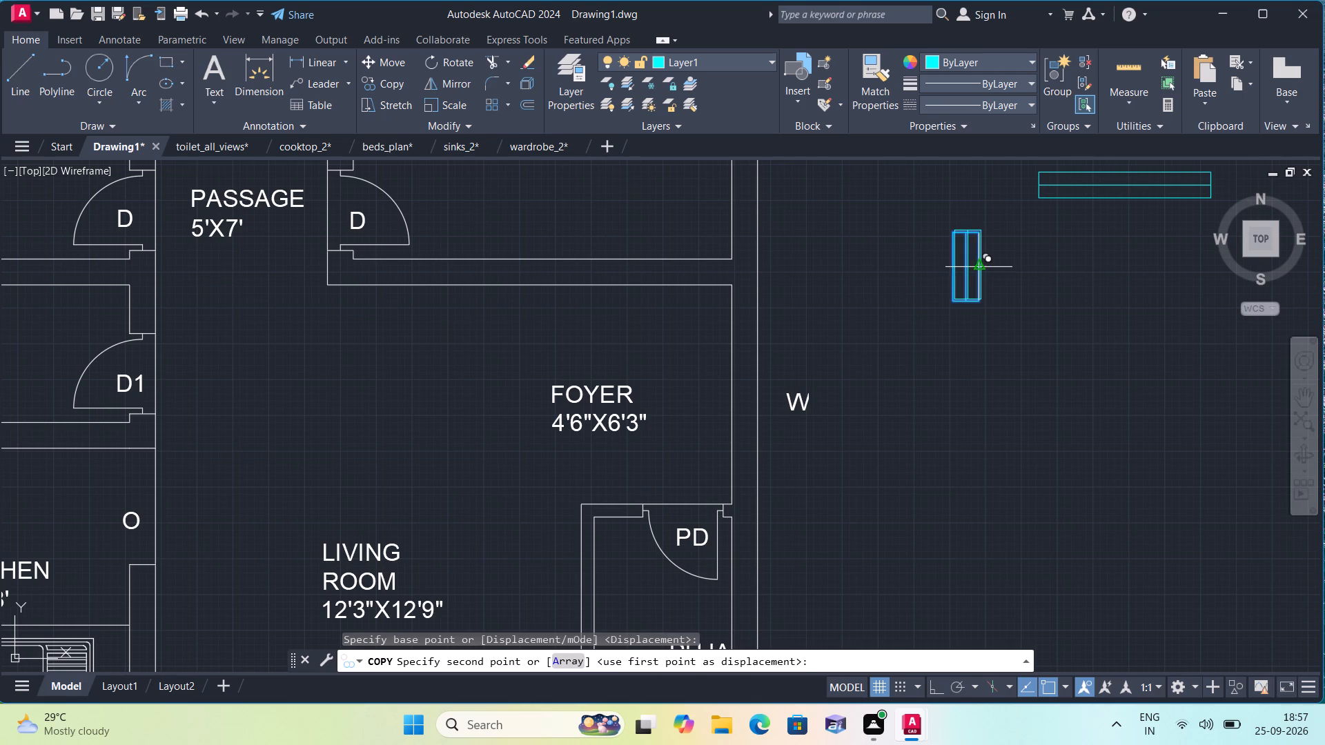
scroll(758, 324, down, 3)
scroll(467, 376, up, 4)
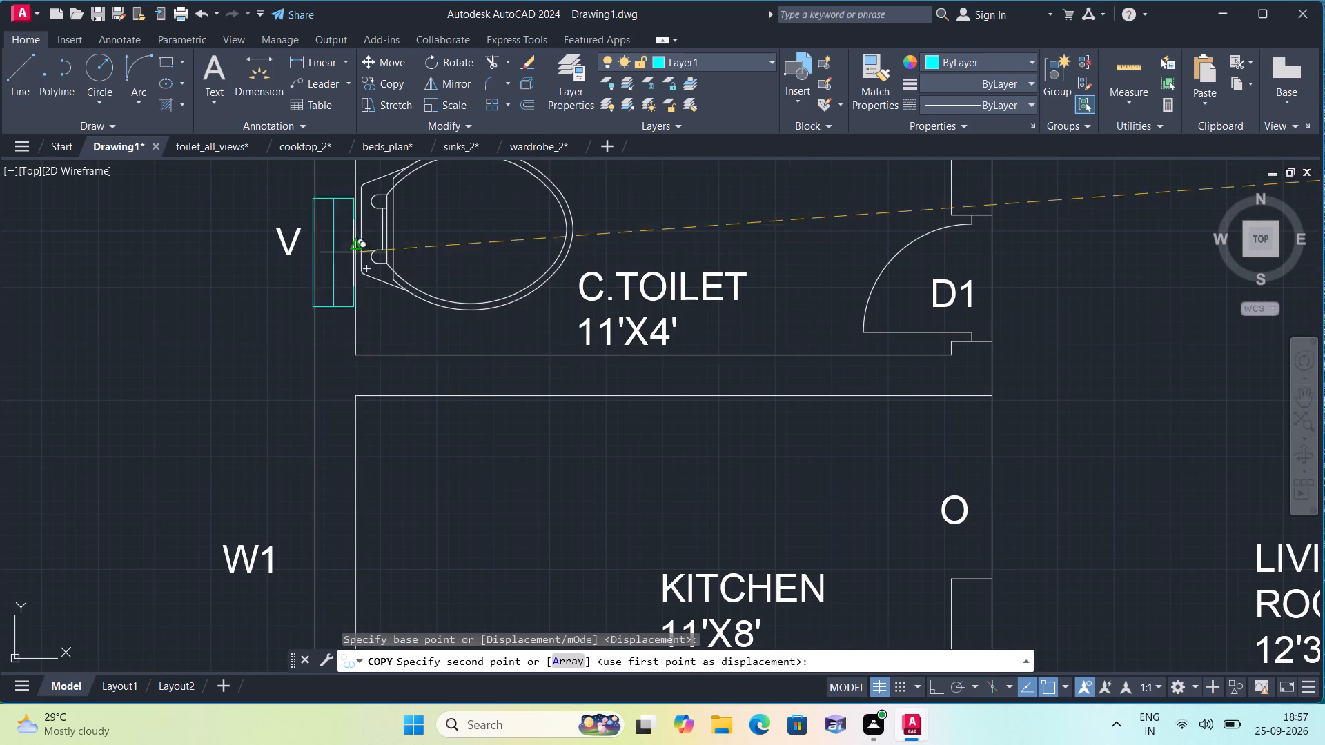
scroll(357, 236, up, 2)
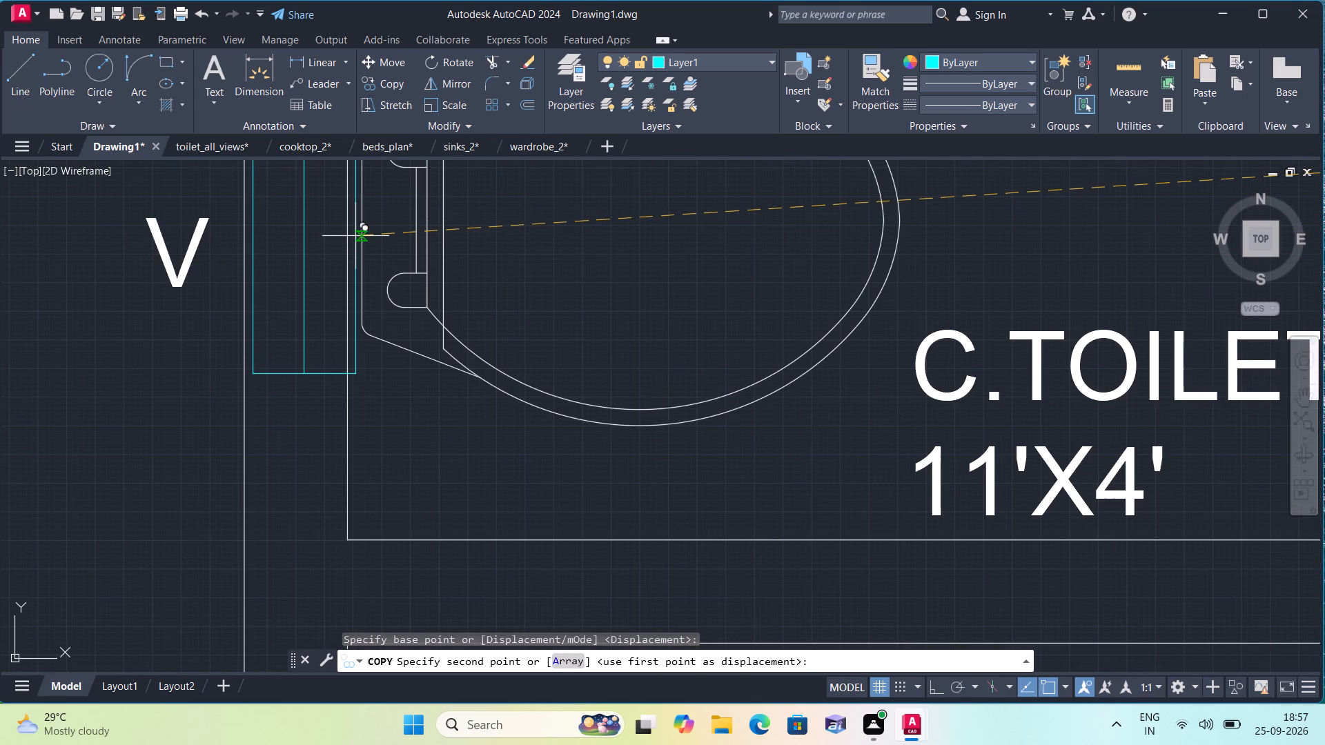
click(346, 230)
scroll(351, 279, down, 3)
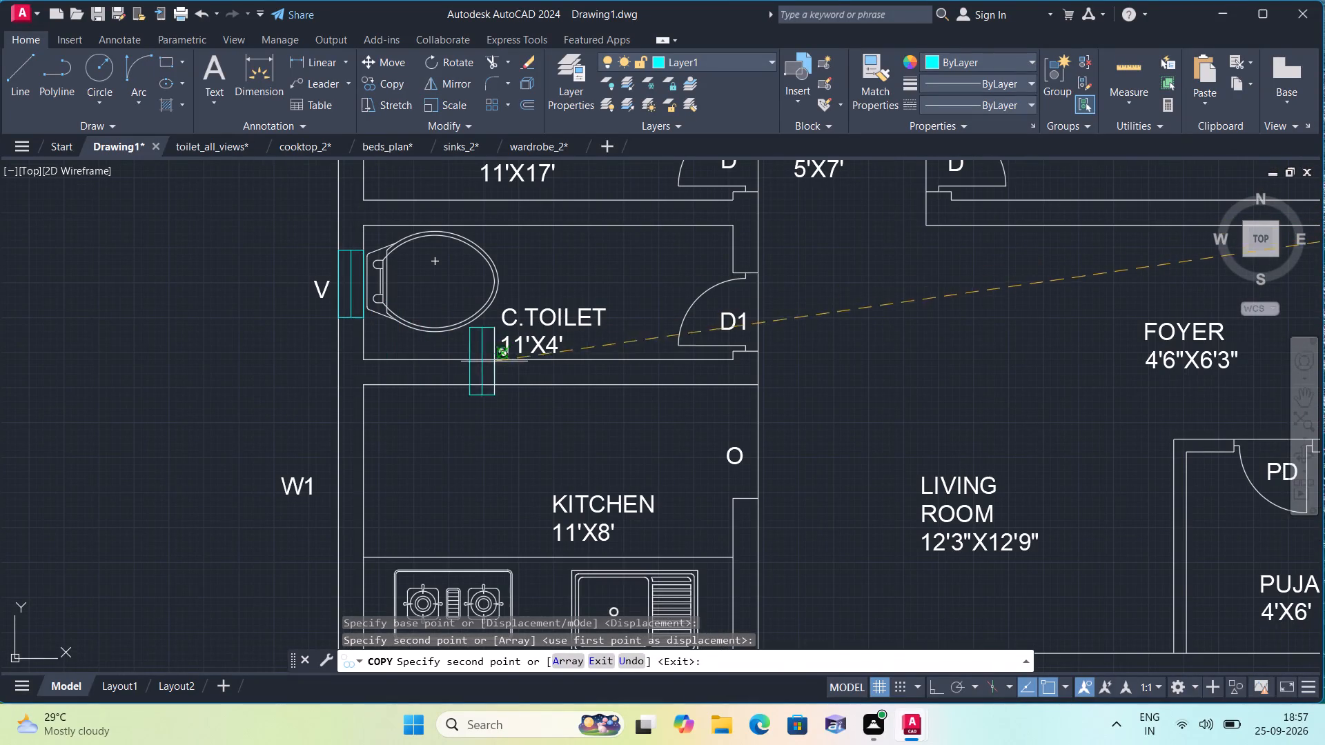
key(Escape)
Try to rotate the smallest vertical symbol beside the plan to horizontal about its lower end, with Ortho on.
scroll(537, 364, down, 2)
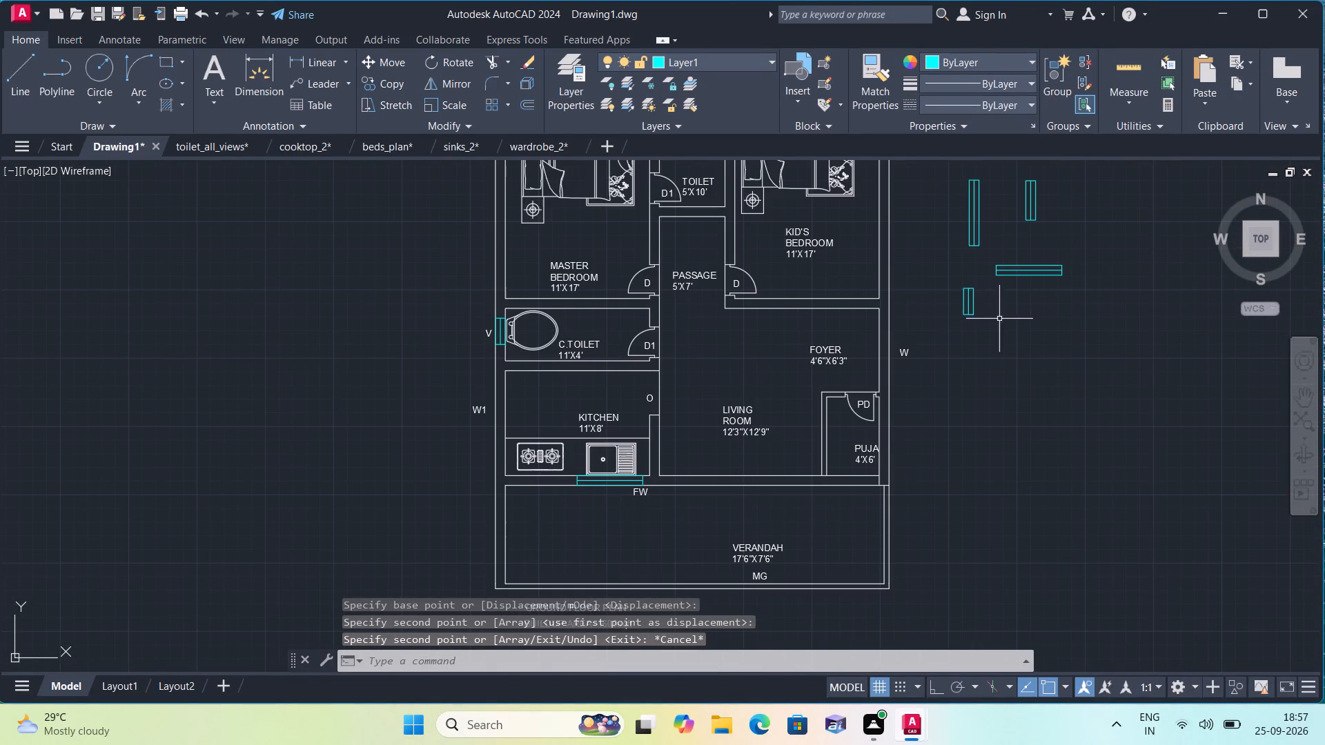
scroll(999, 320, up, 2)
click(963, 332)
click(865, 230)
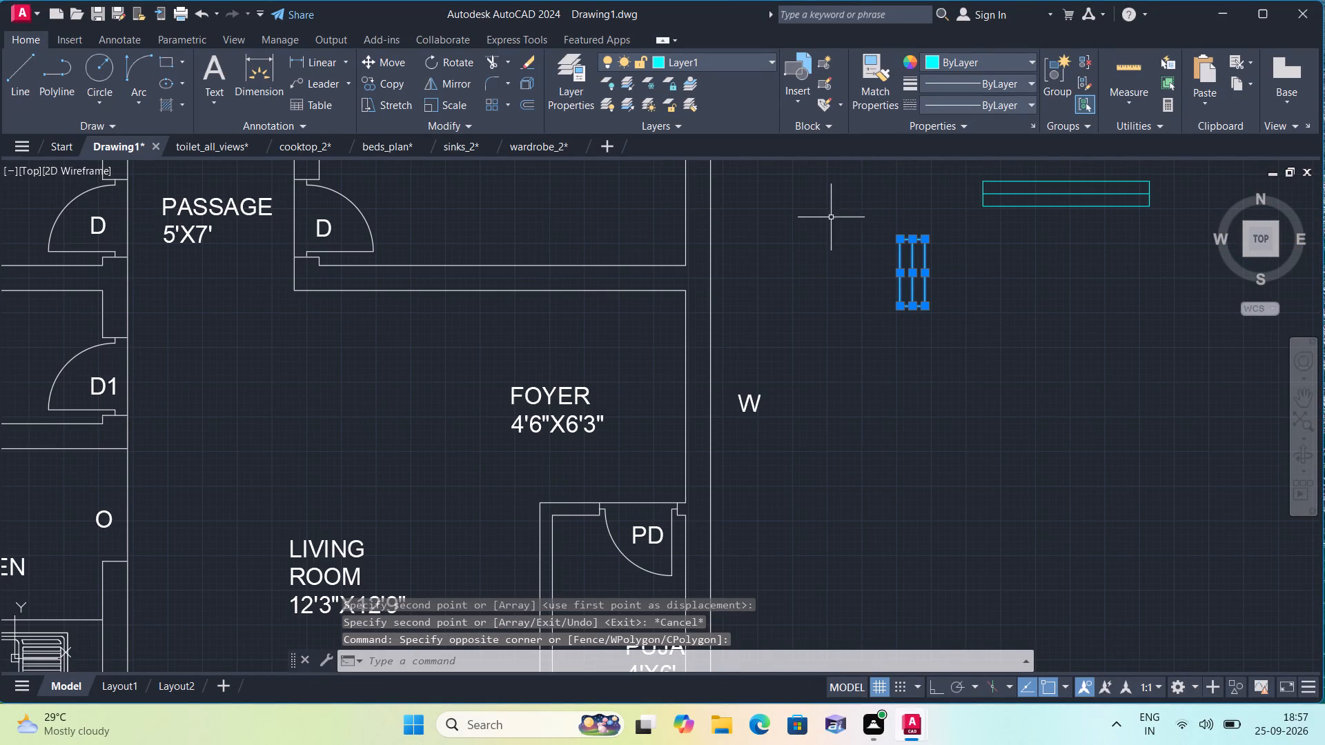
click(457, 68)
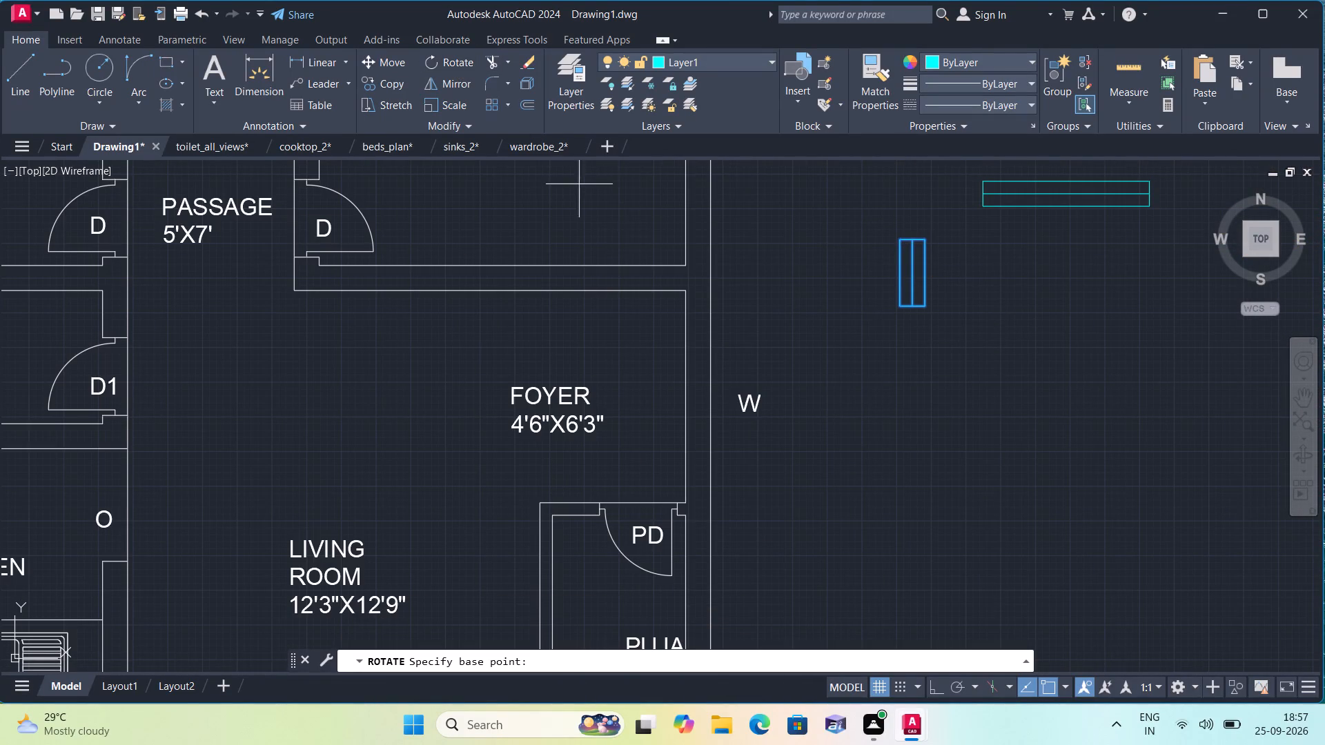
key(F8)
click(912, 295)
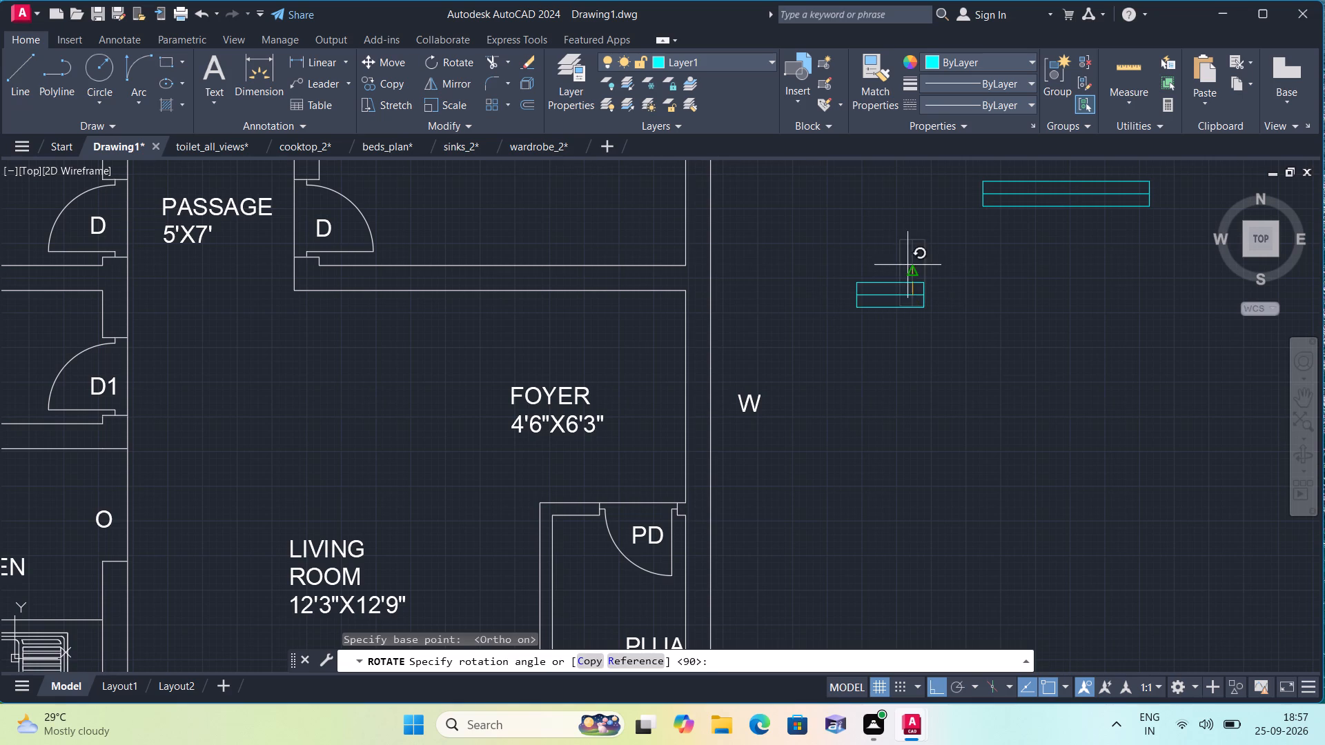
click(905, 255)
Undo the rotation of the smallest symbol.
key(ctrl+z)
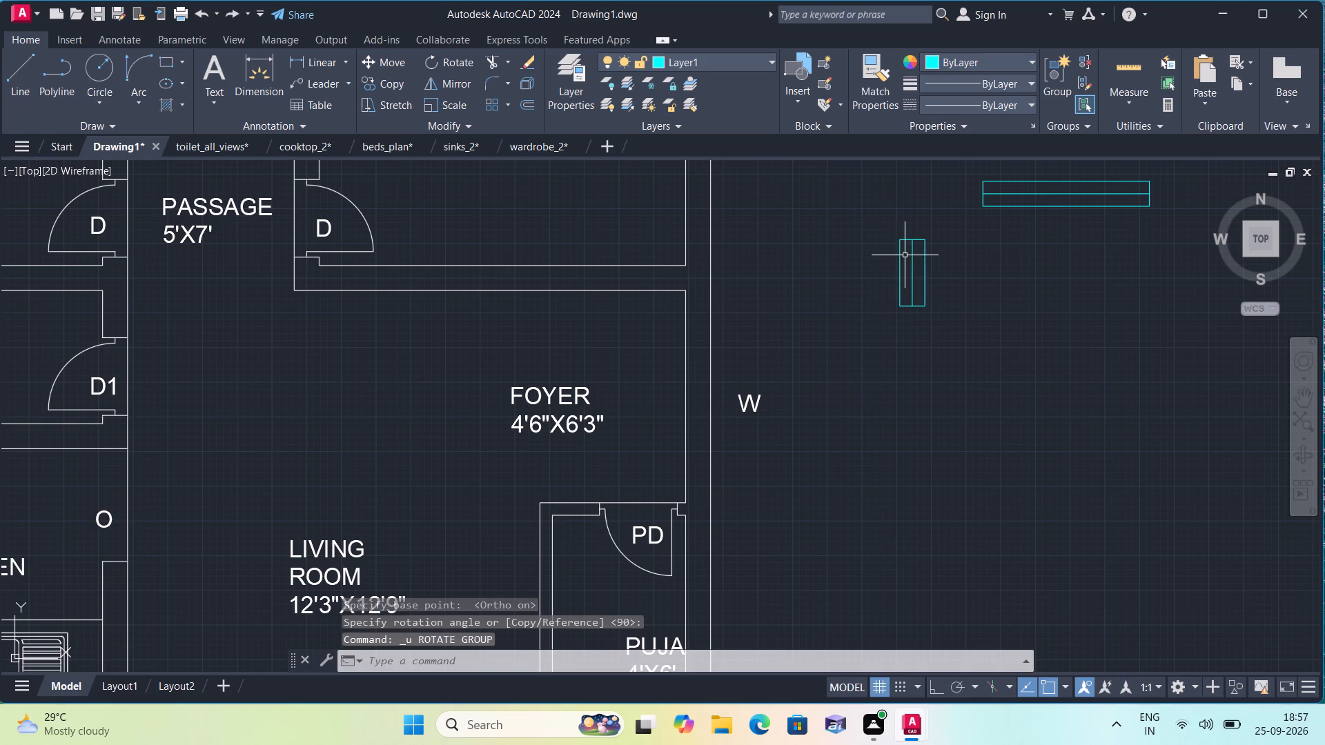
Rotate the smallest vertical symbol beside the plan by 90° about its centre so it lies horizontal.
click(934, 337)
click(887, 243)
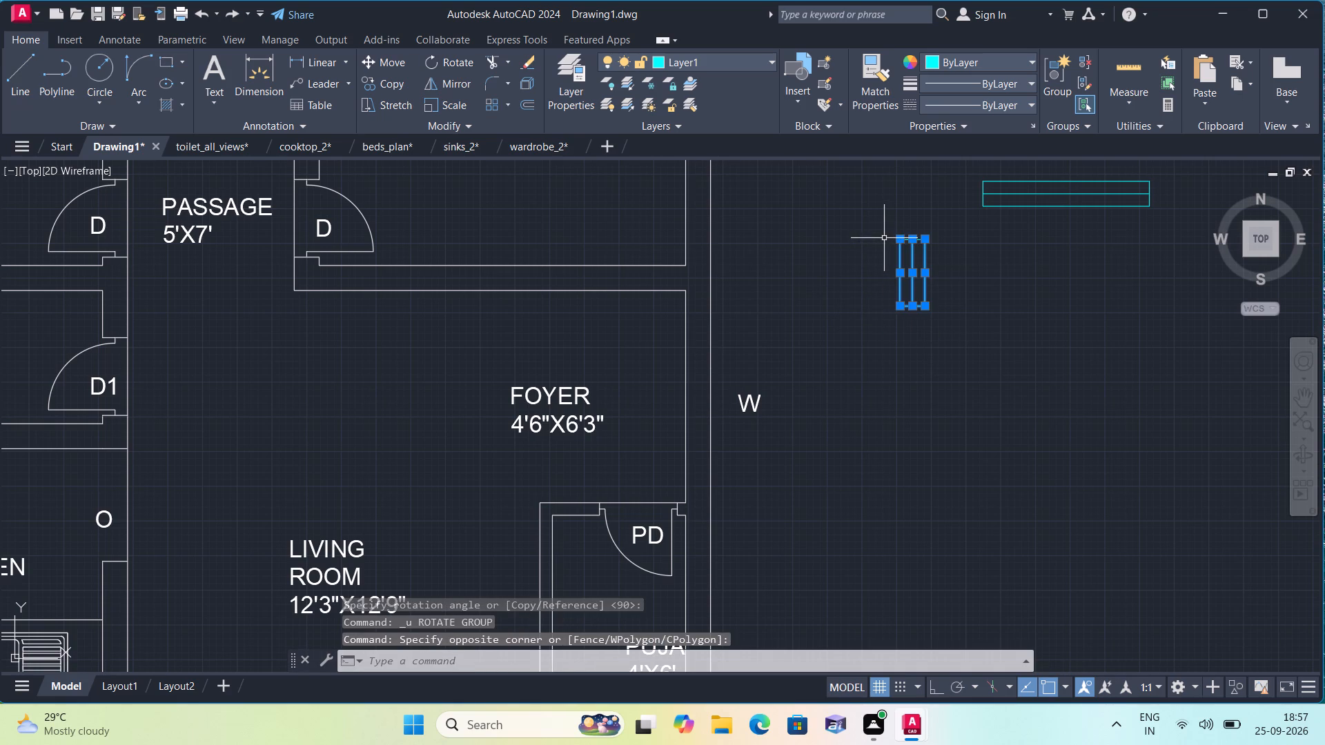
click(963, 303)
click(883, 219)
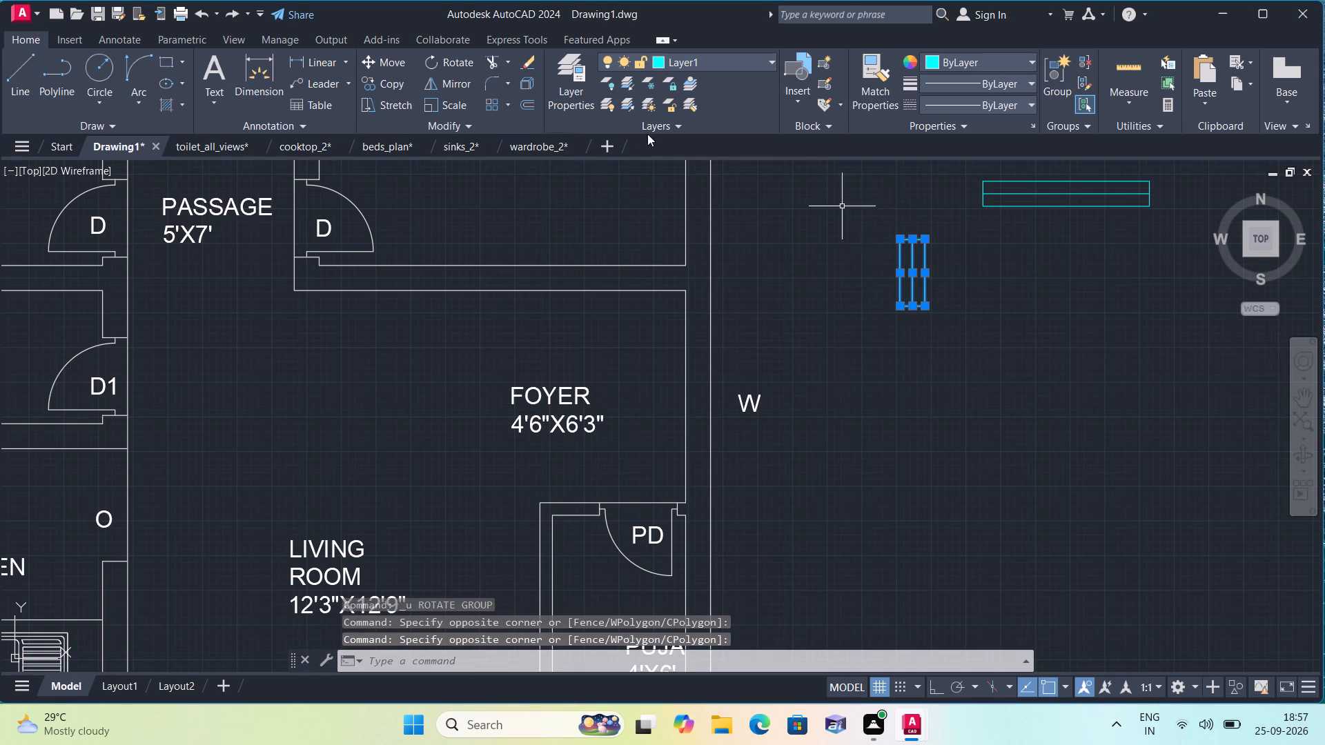
click(459, 60)
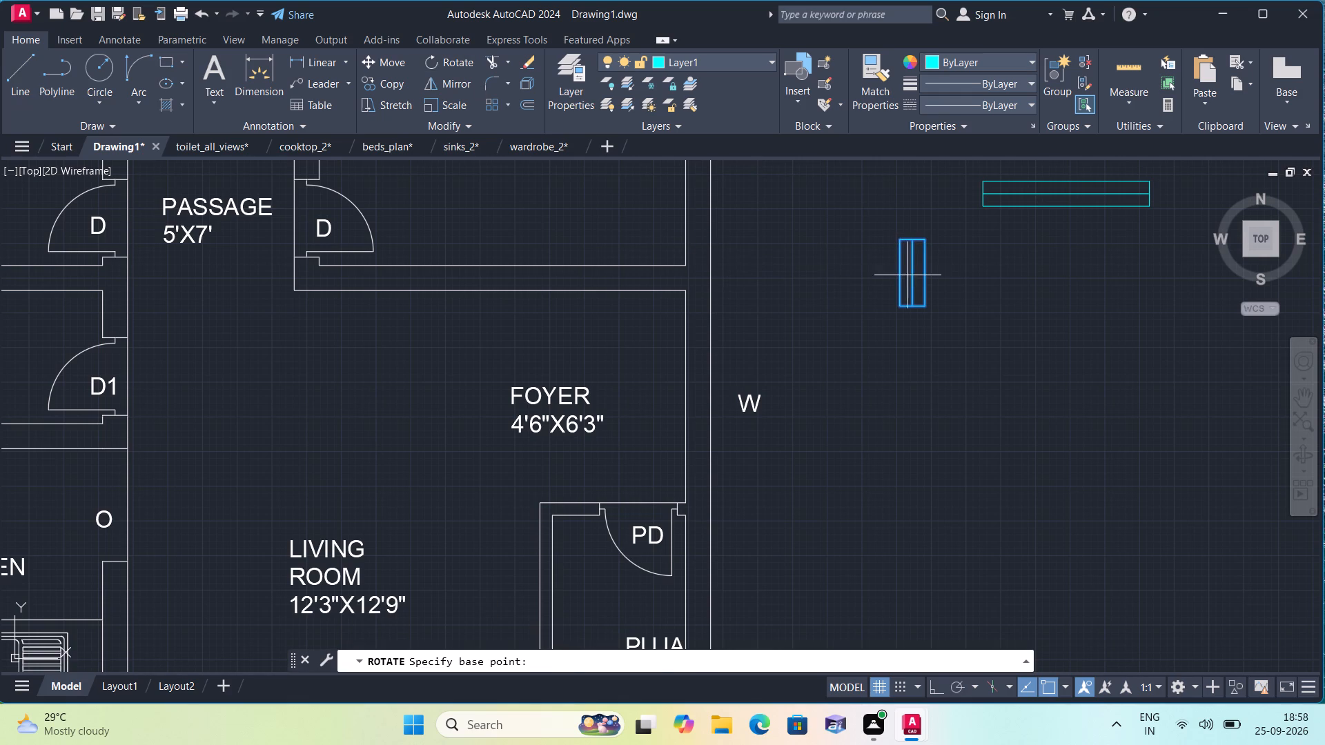
click(918, 272)
click(912, 215)
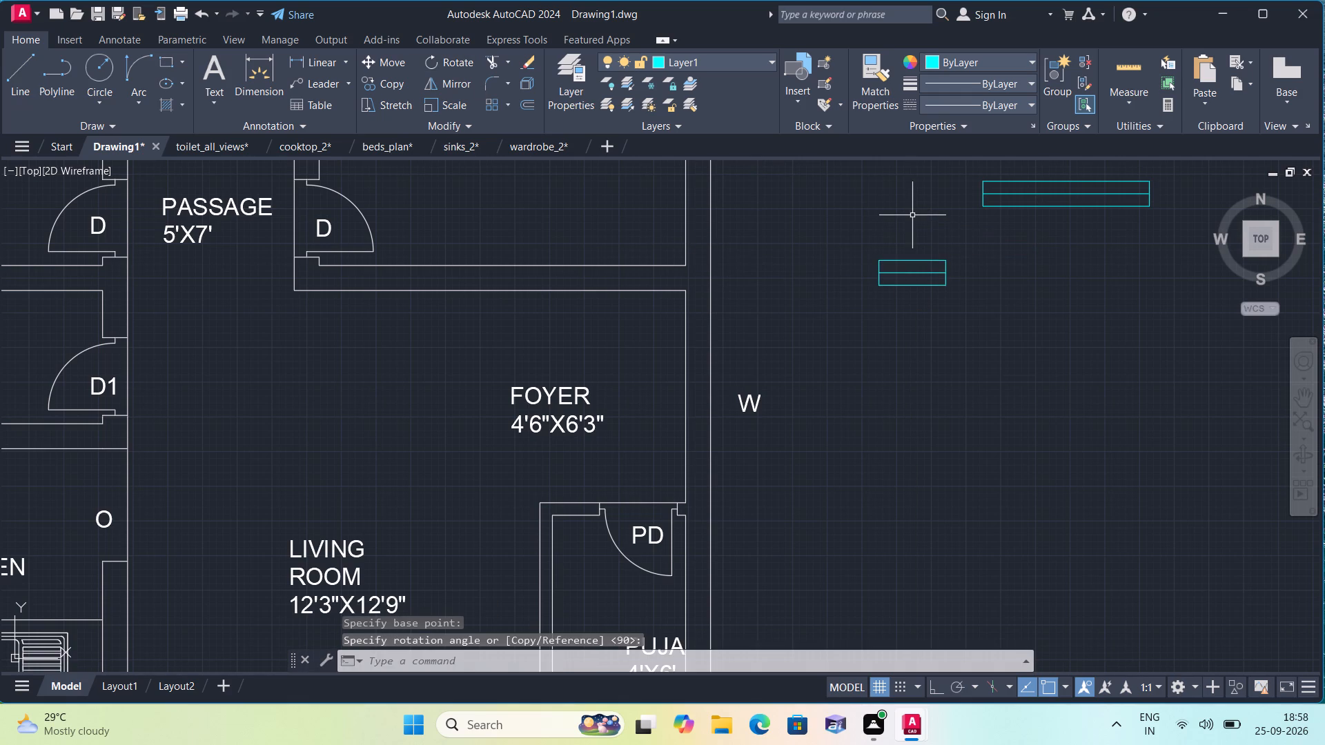
Copy the small horizontal symbol by its upper midpoint into the TOILET 5'X10' outer wall, between the two bedroom windows.
scroll(912, 217, down, 1)
click(979, 286)
click(853, 234)
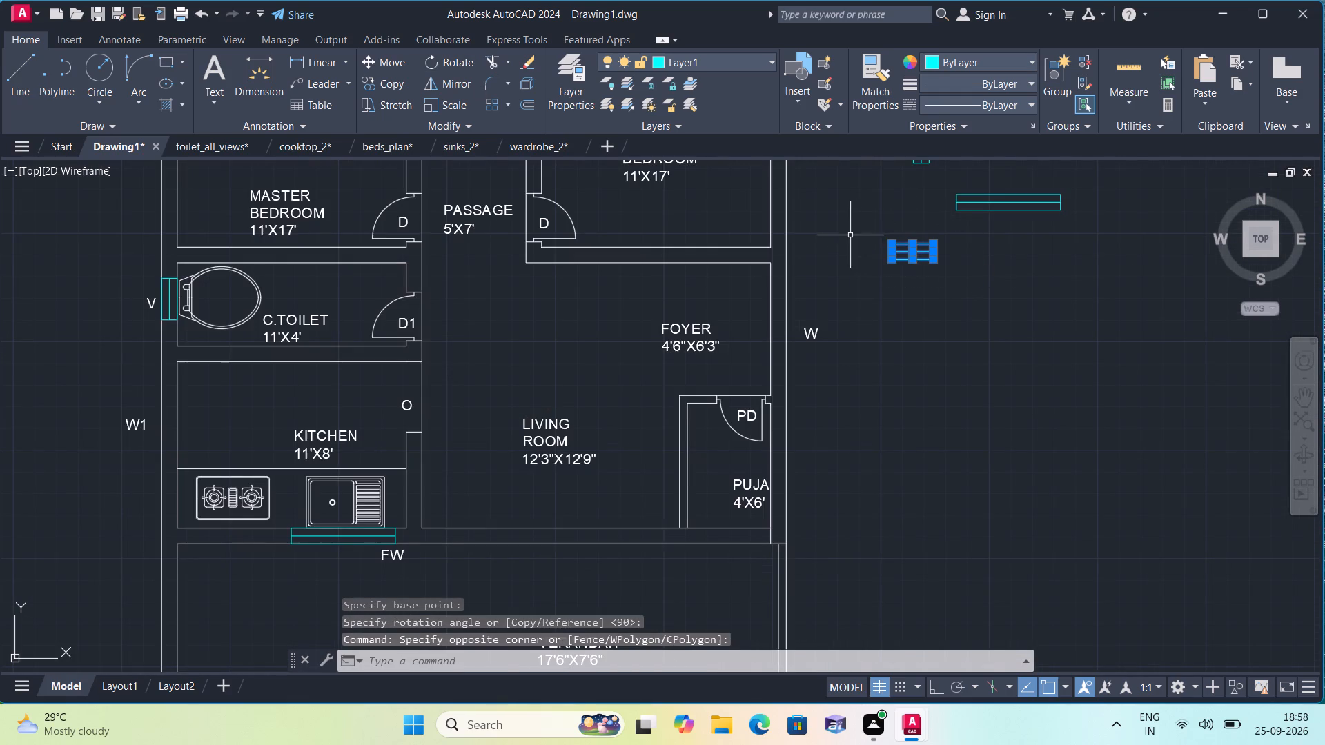
click(398, 89)
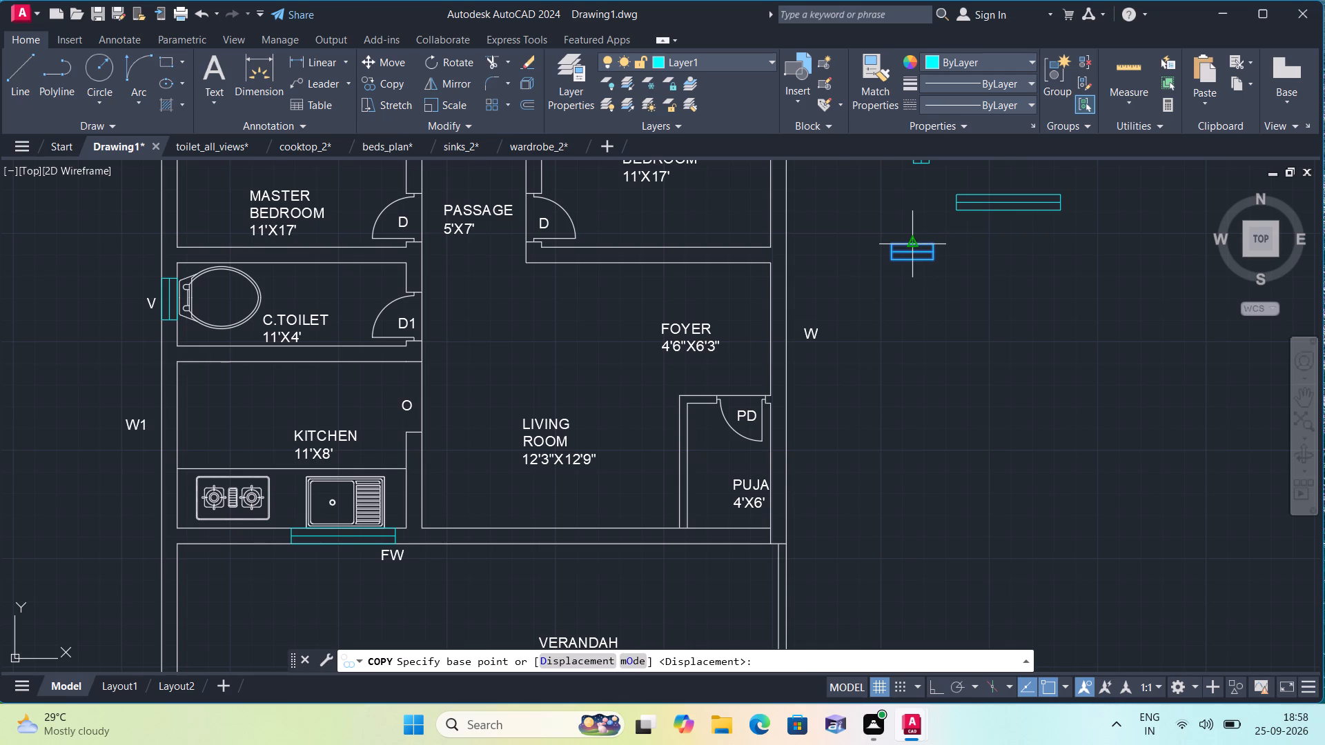
click(917, 241)
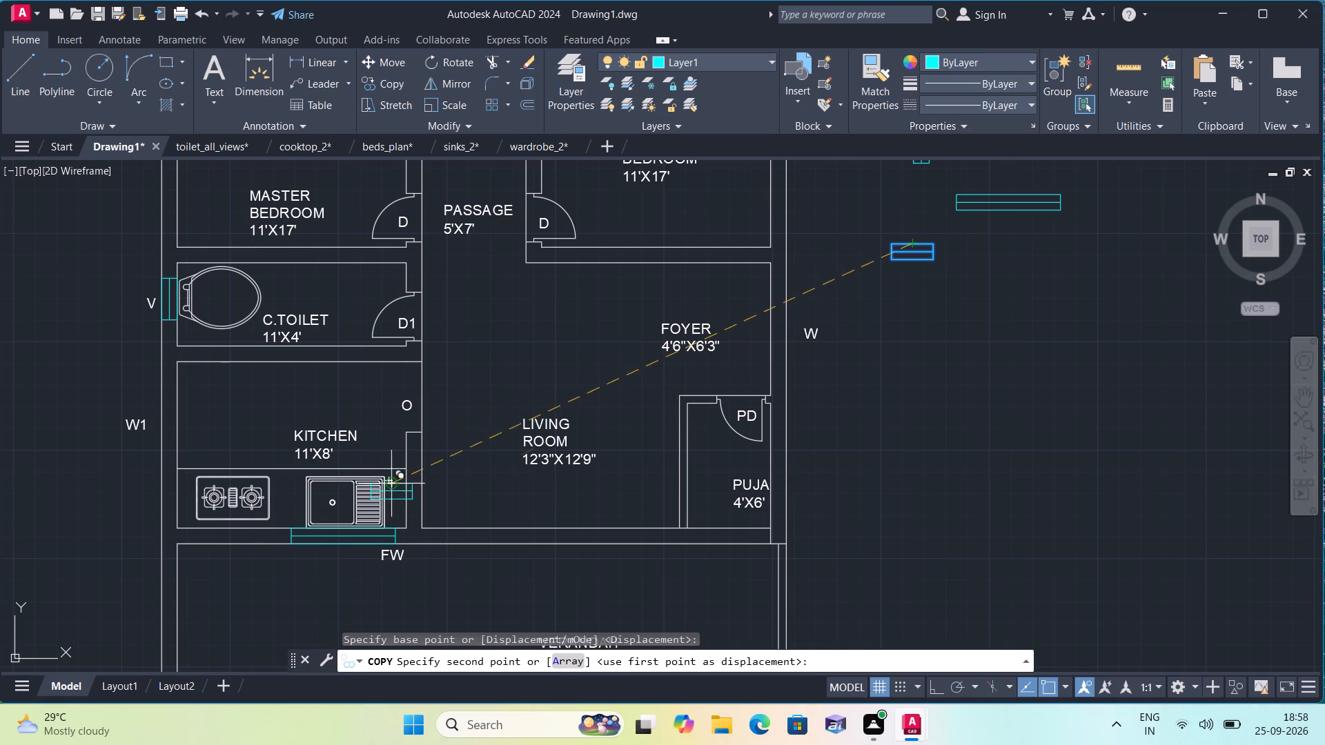
middle_drag(480, 461, 545, 614)
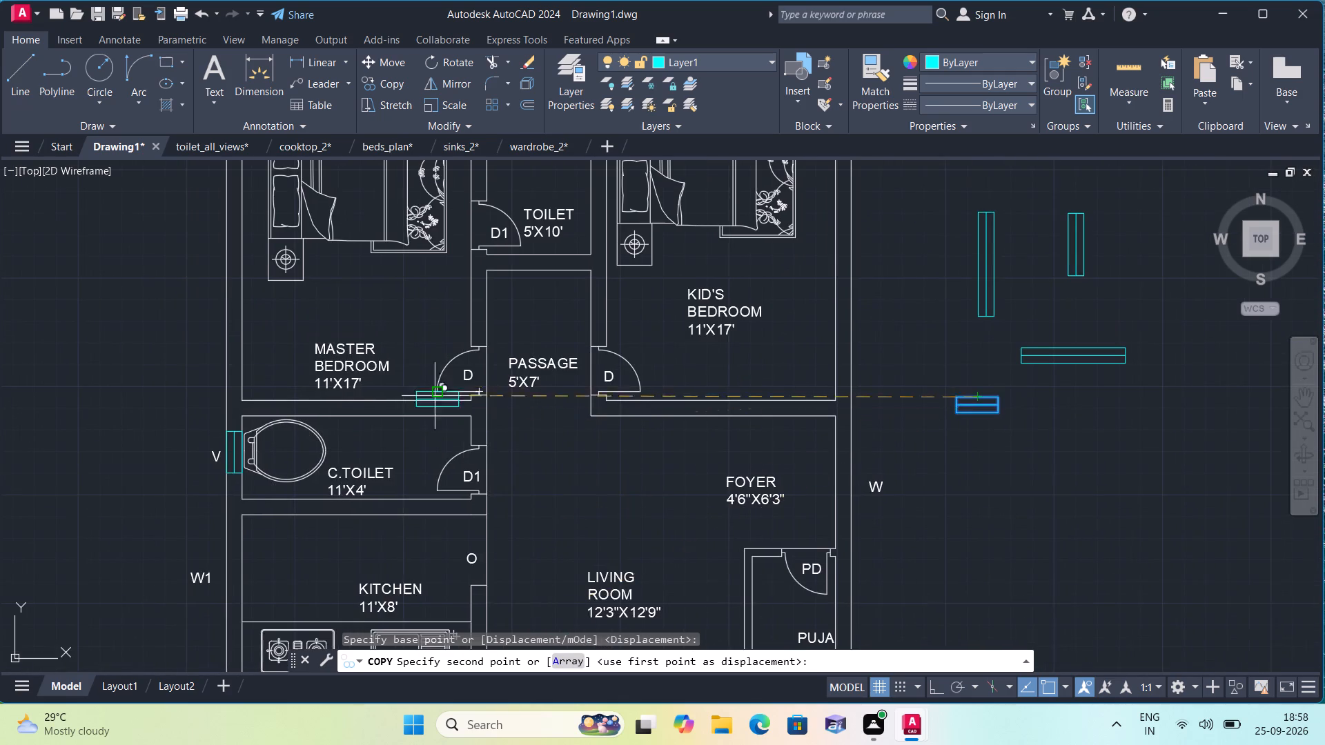
middle_drag(406, 341, 492, 577)
scroll(493, 577, up, 1)
middle_drag(654, 316, 653, 426)
scroll(690, 207, up, 1)
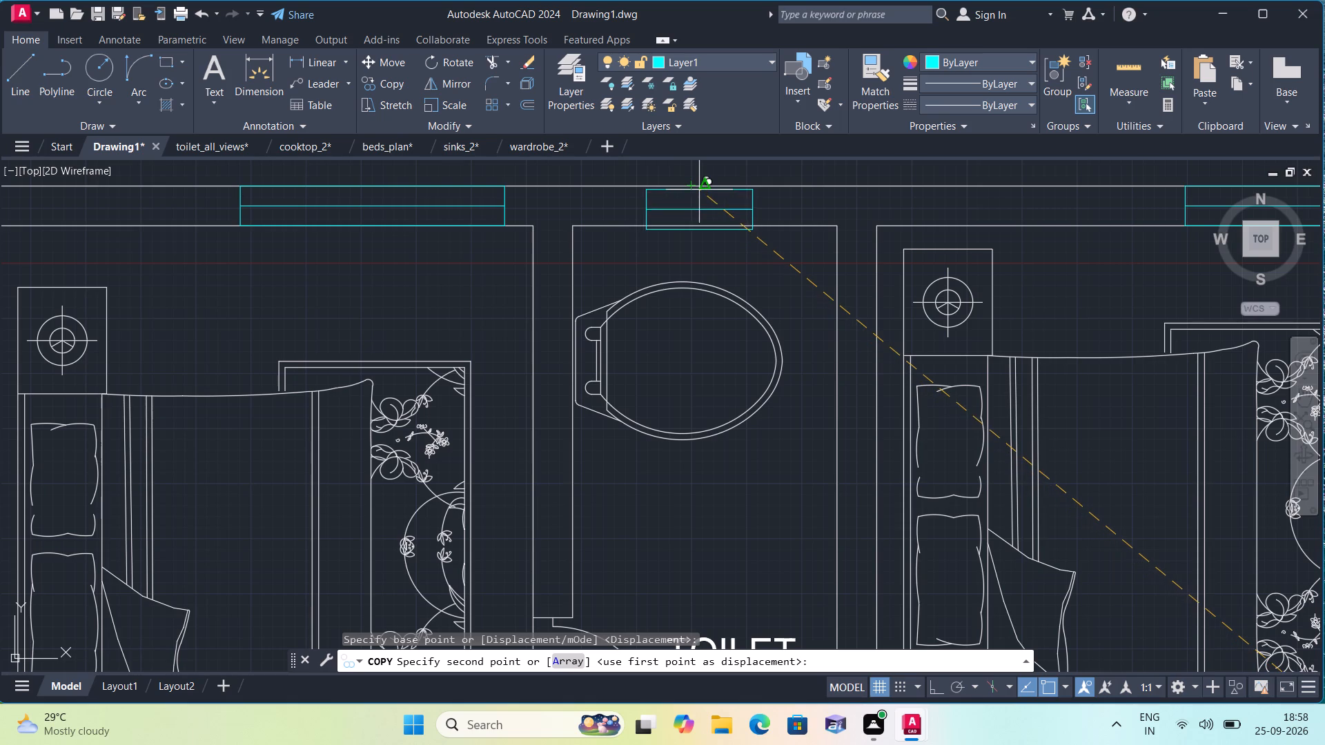
click(699, 187)
scroll(699, 187, down, 2)
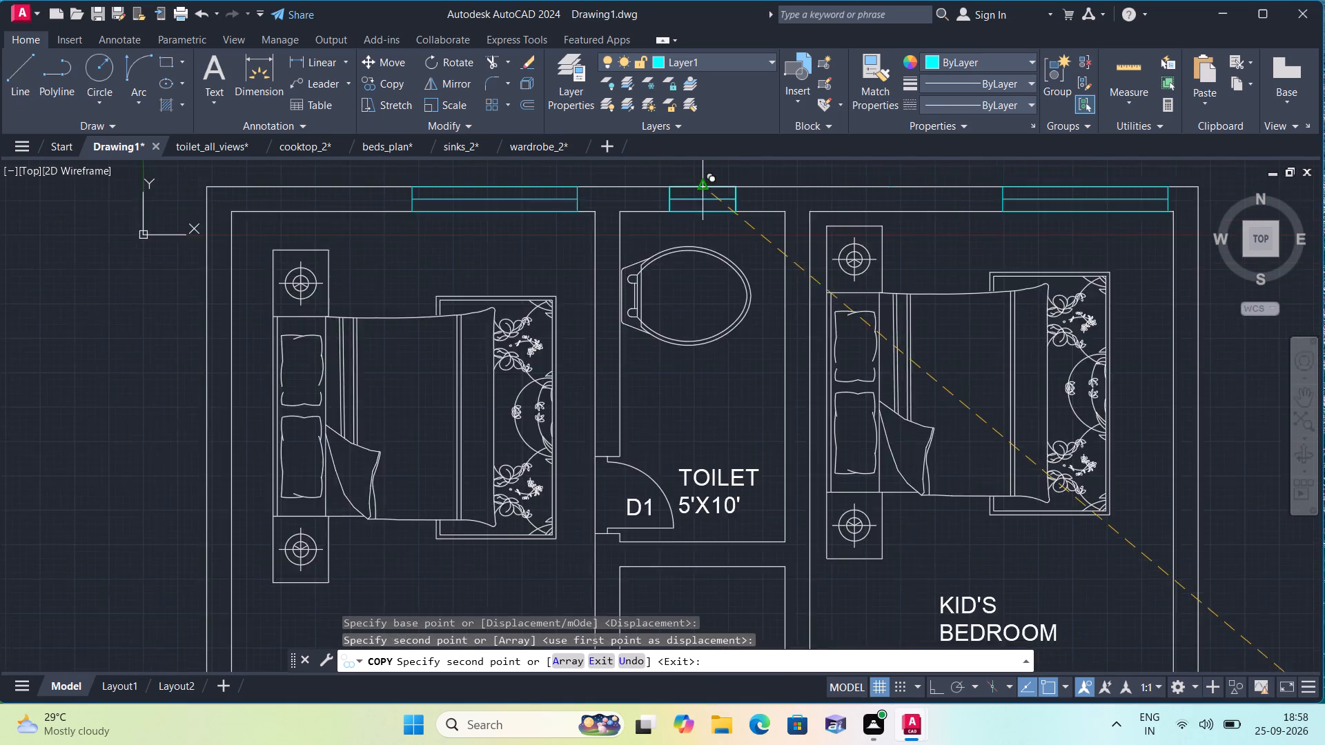
middle_drag(680, 346, 709, 107)
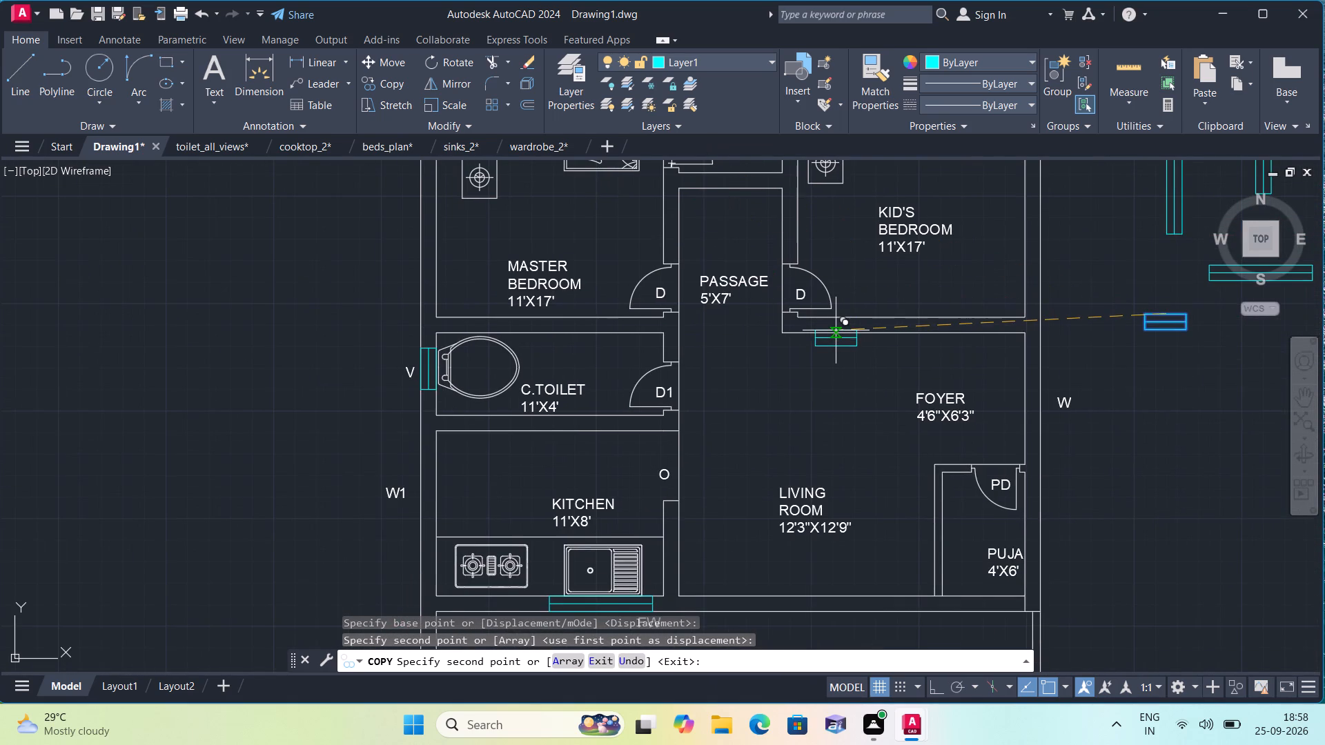
key(Escape)
Copy the longest vertical window symbol by its right-side midpoint into the MASTER BEDROOM's west outer wall, fitted between the wall lines.
scroll(892, 377, down, 1)
middle_click(1020, 395)
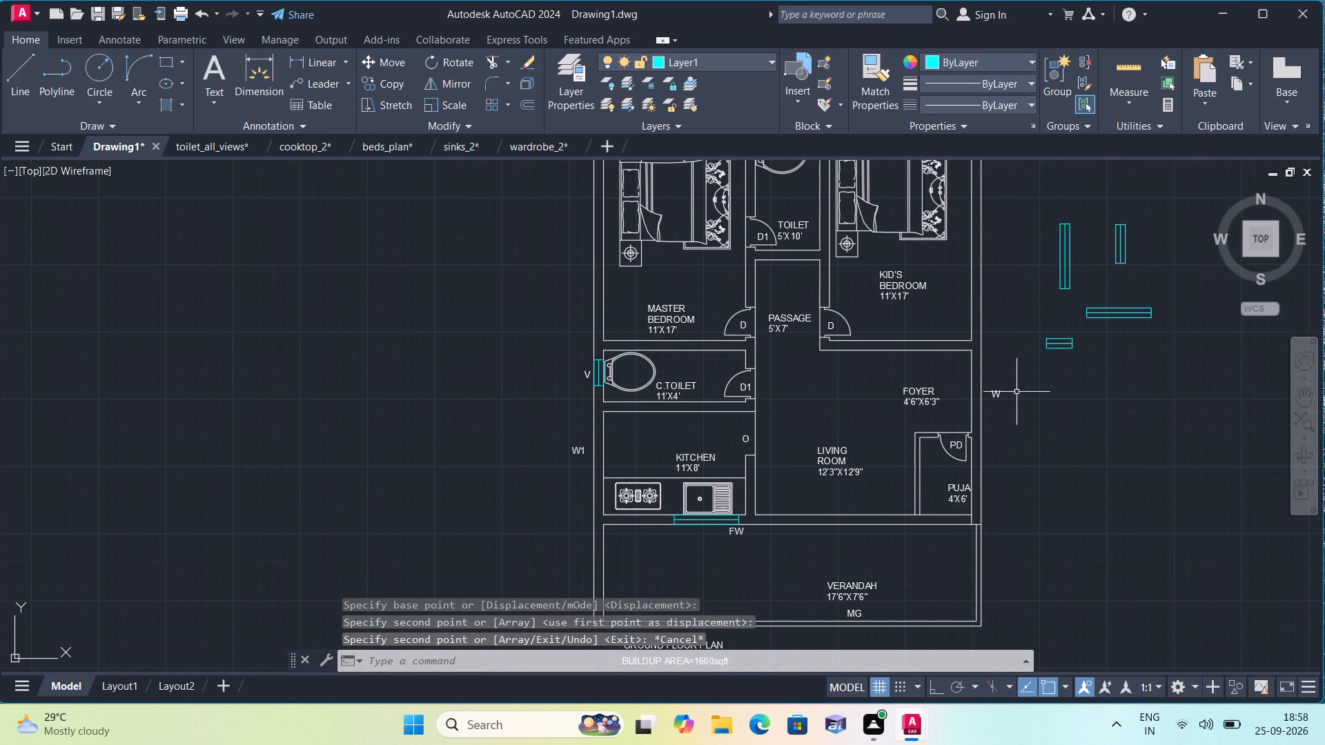
click(1070, 301)
drag(1079, 295, 1074, 286)
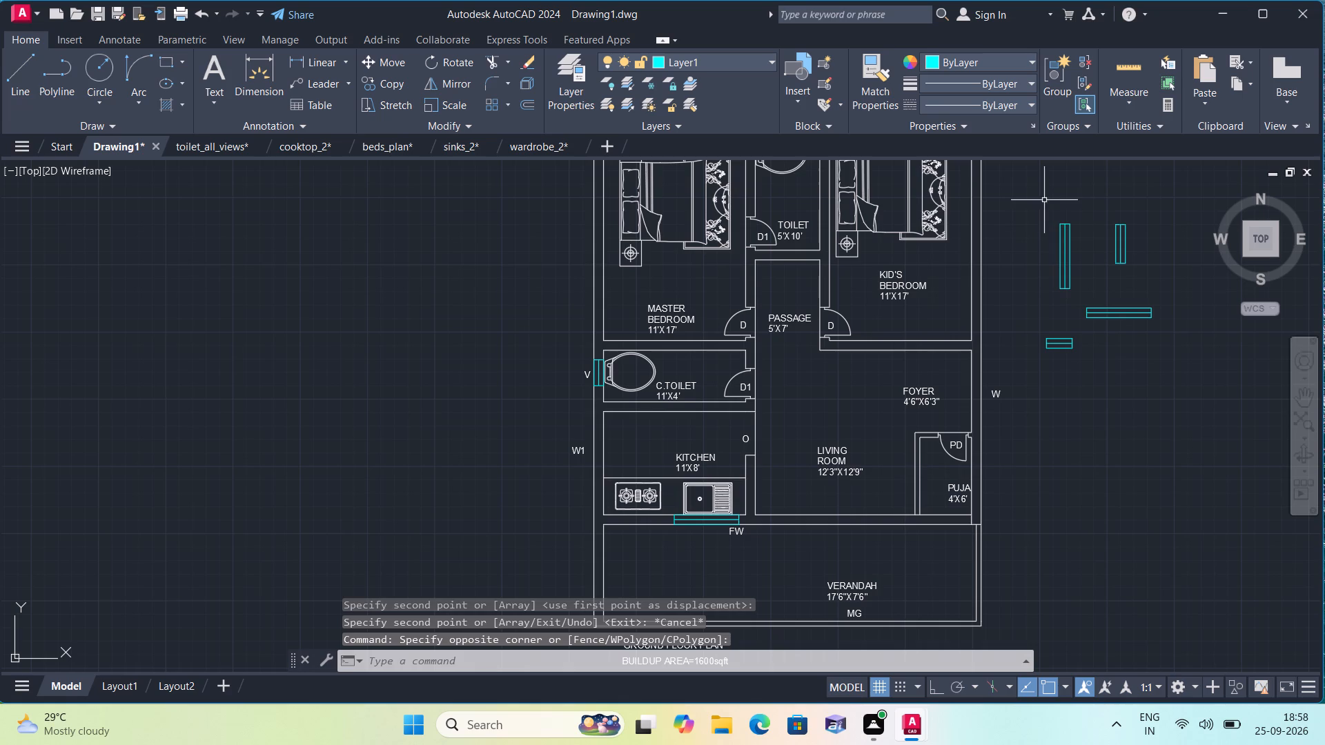
click(1044, 206)
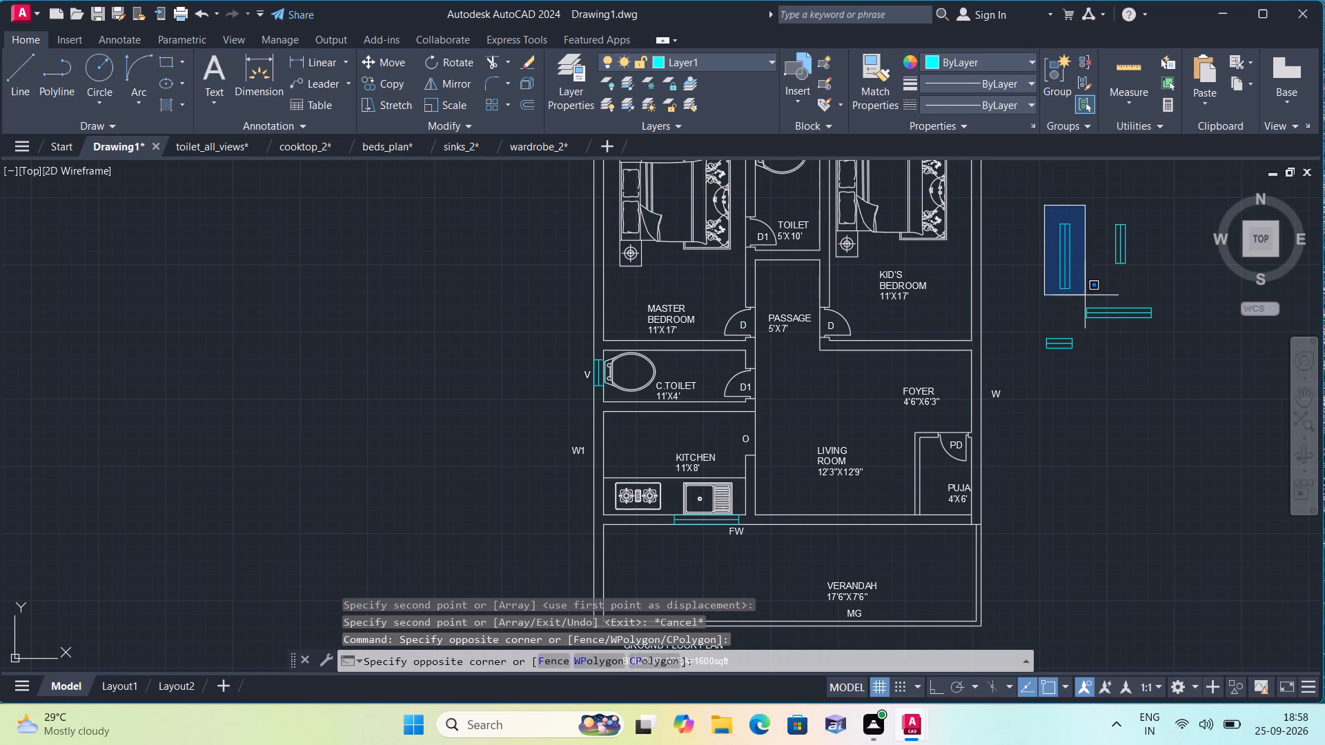
click(1085, 295)
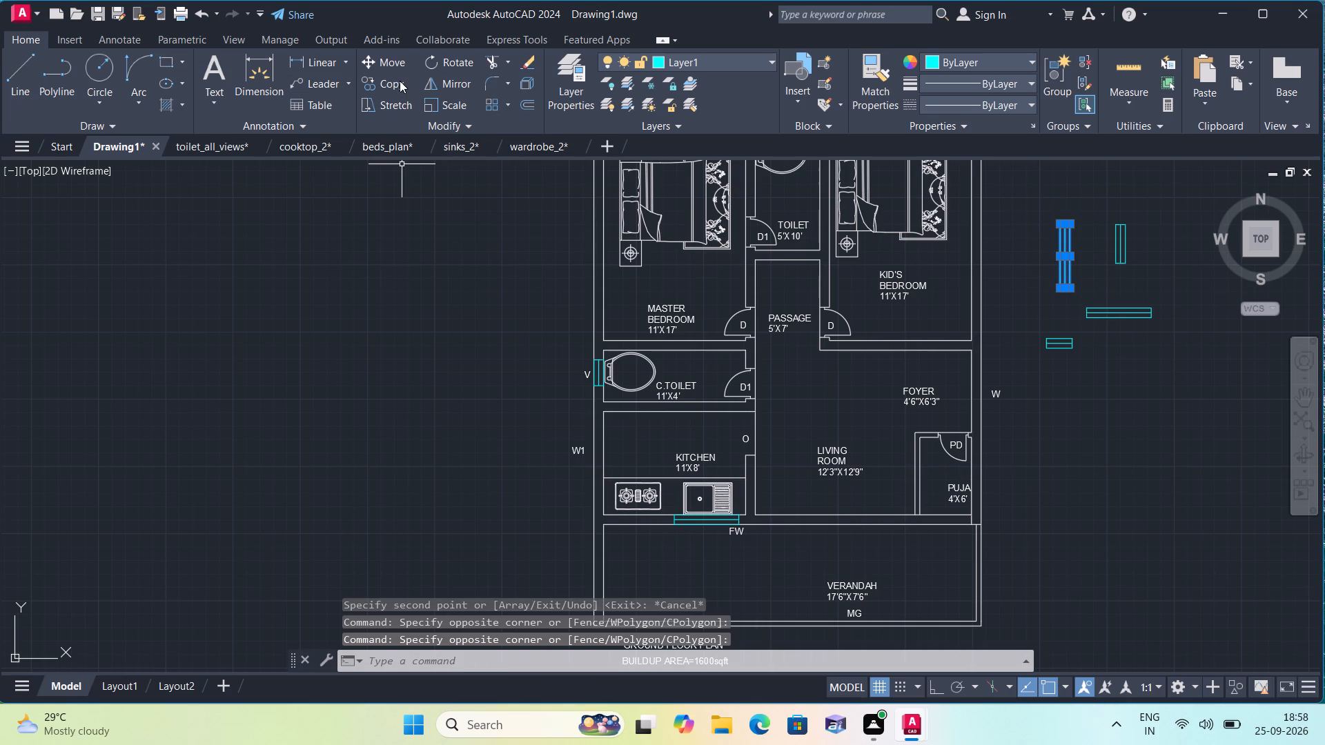
click(400, 81)
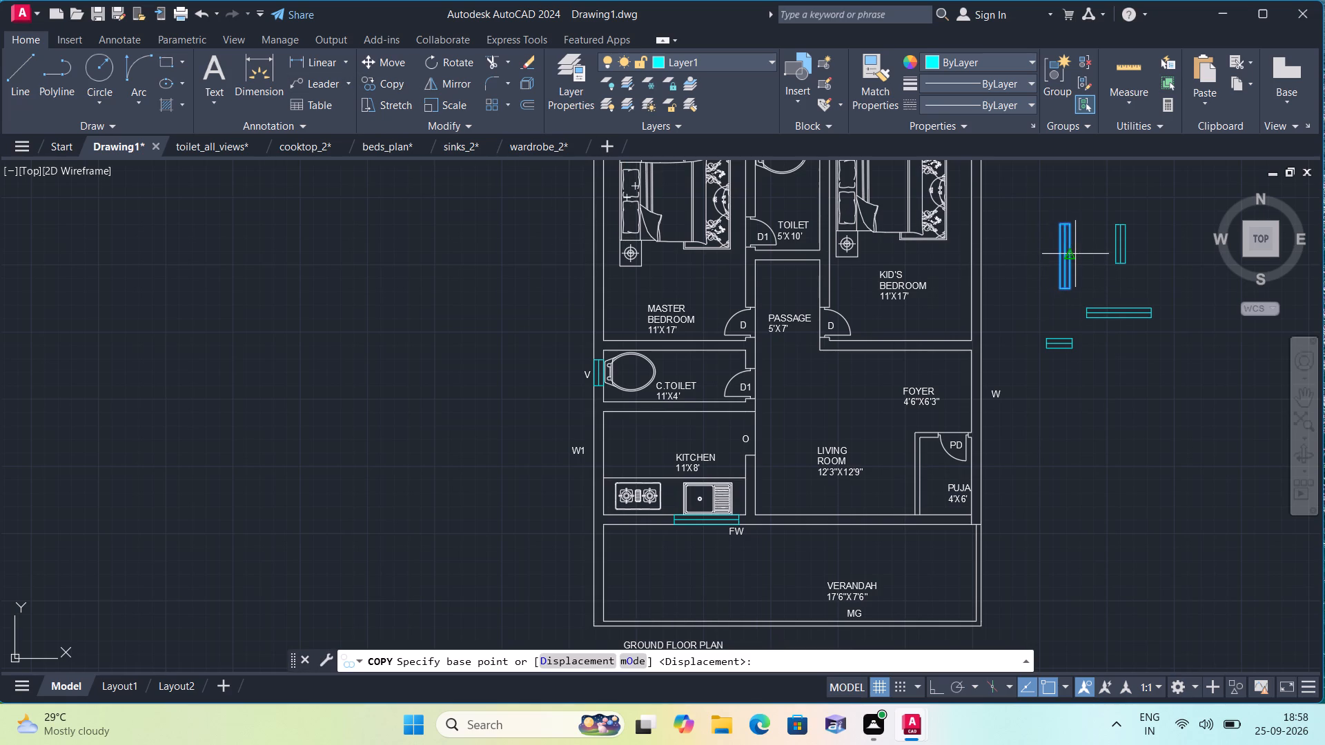
click(1074, 255)
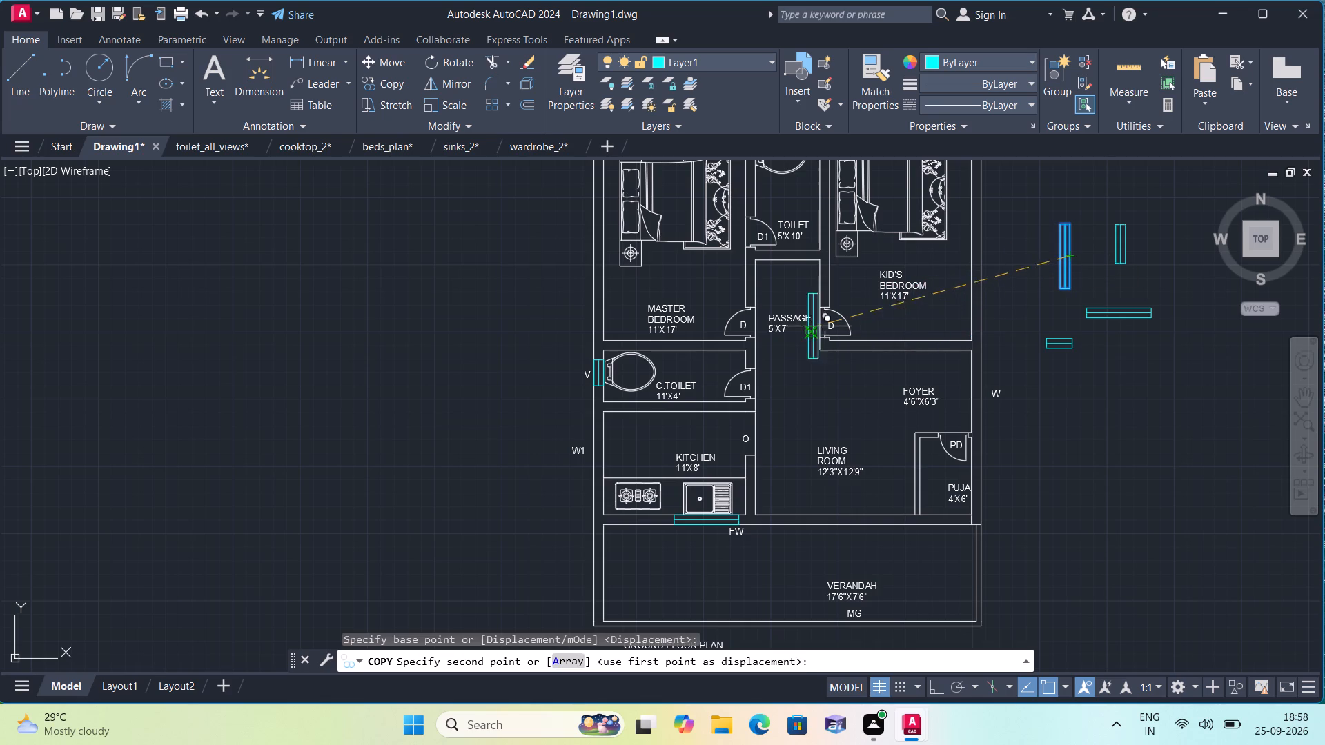
scroll(556, 292, up, 1)
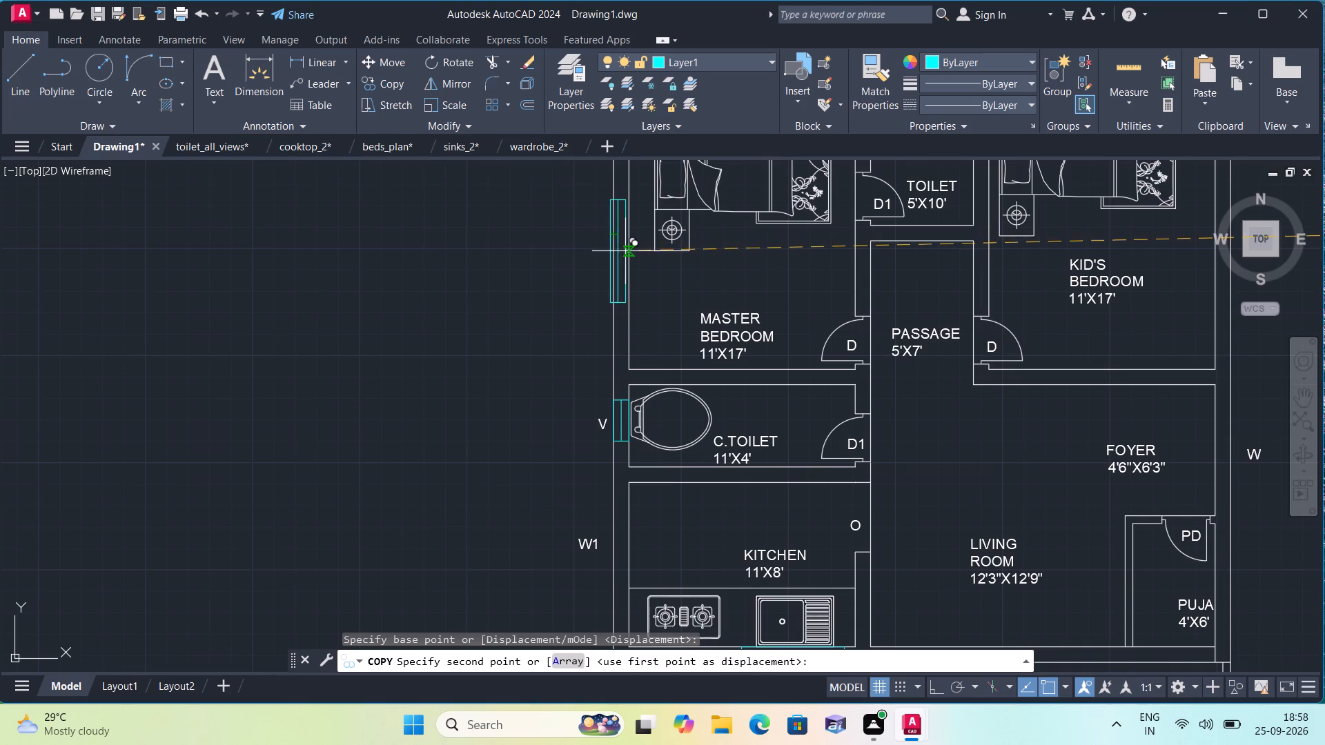
scroll(628, 248, up, 1)
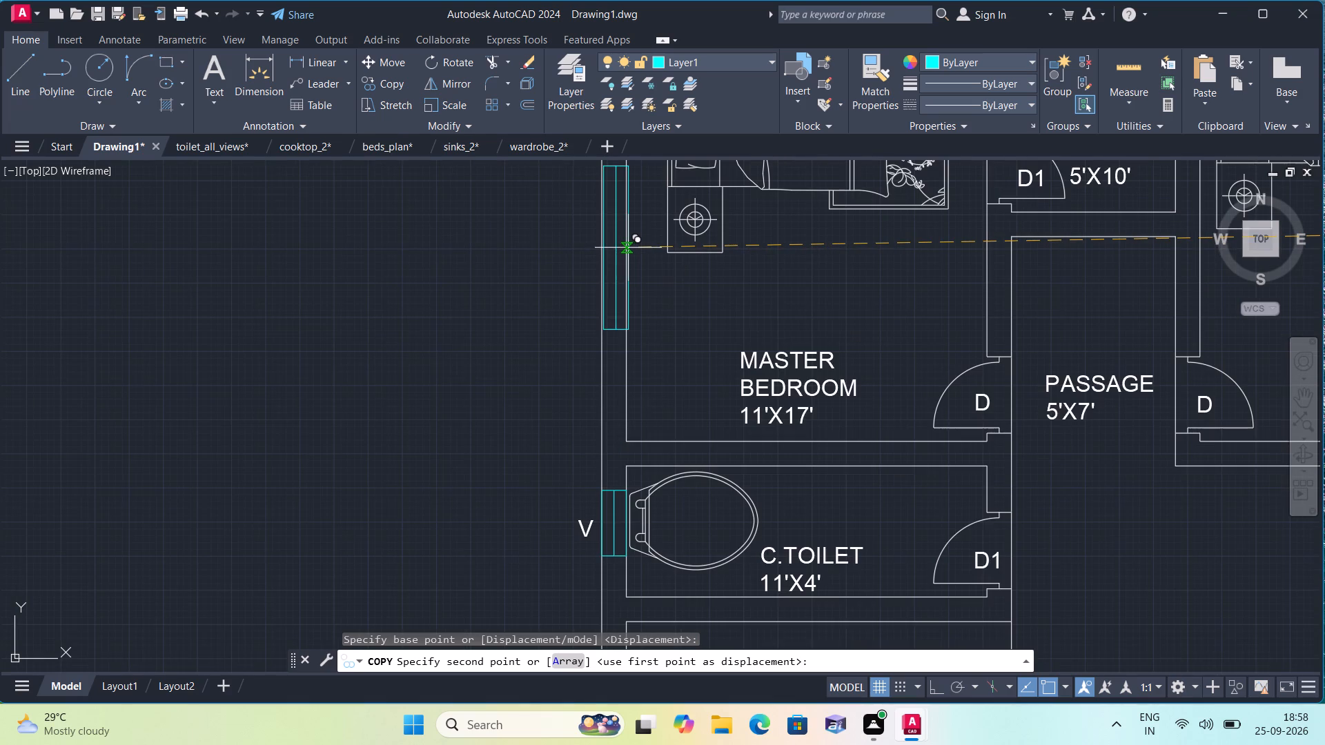
click(627, 246)
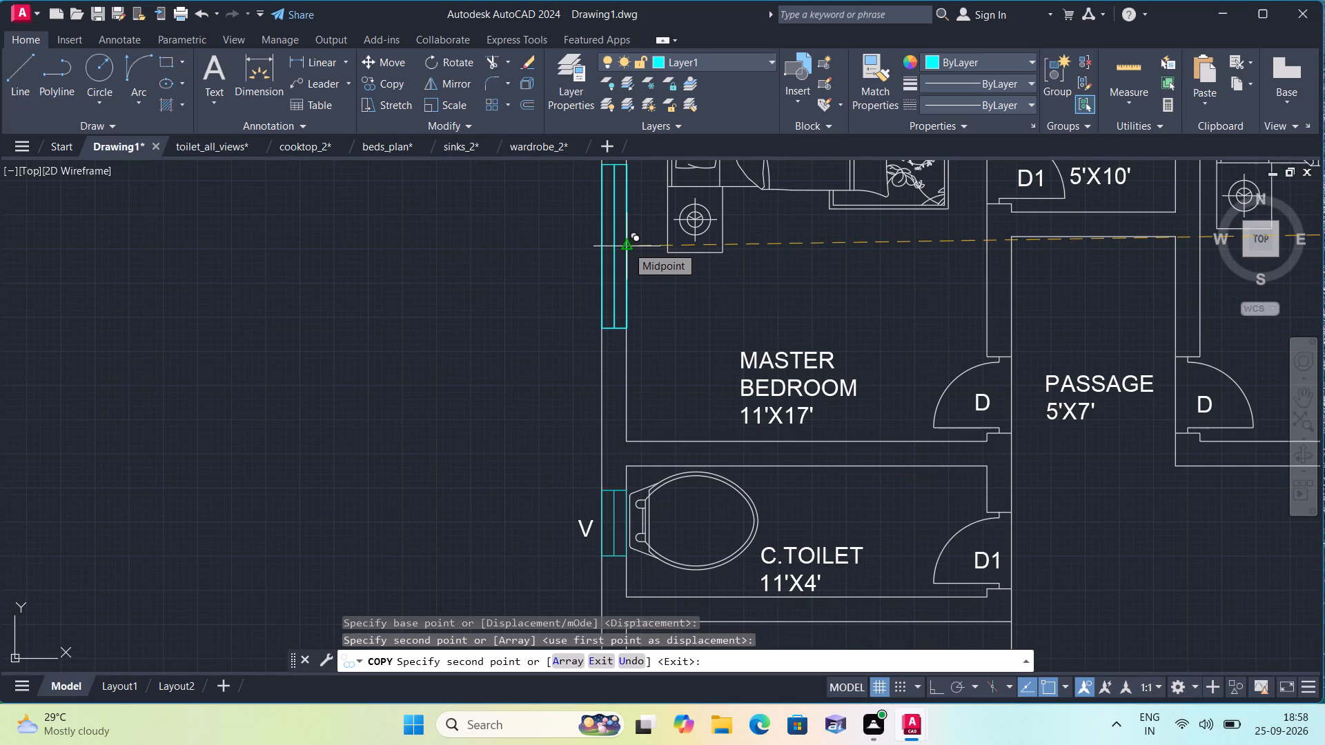
Place a second copy of the long vertical window symbol in the KID'S BEDROOM's east outer wall, fitted between the wall lines.
scroll(639, 250, down, 2)
scroll(1041, 283, up, 2)
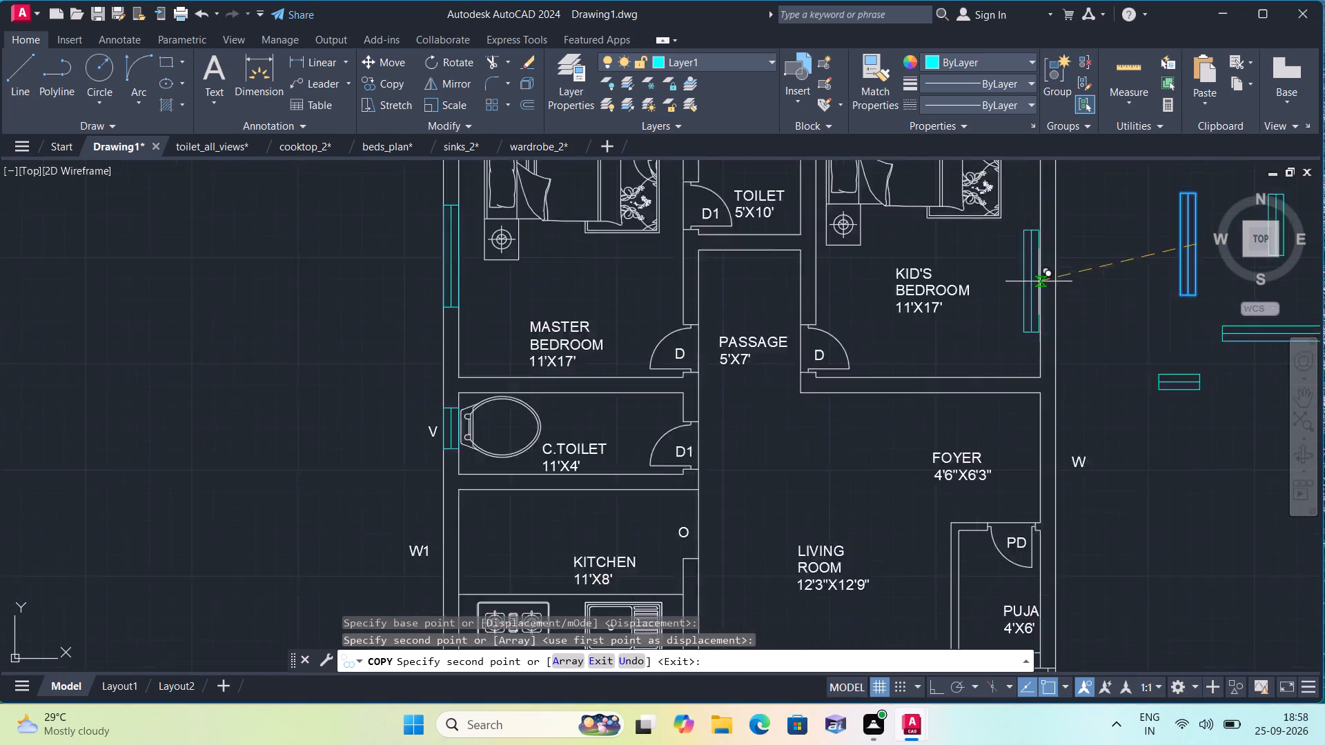
scroll(1057, 263, up, 2)
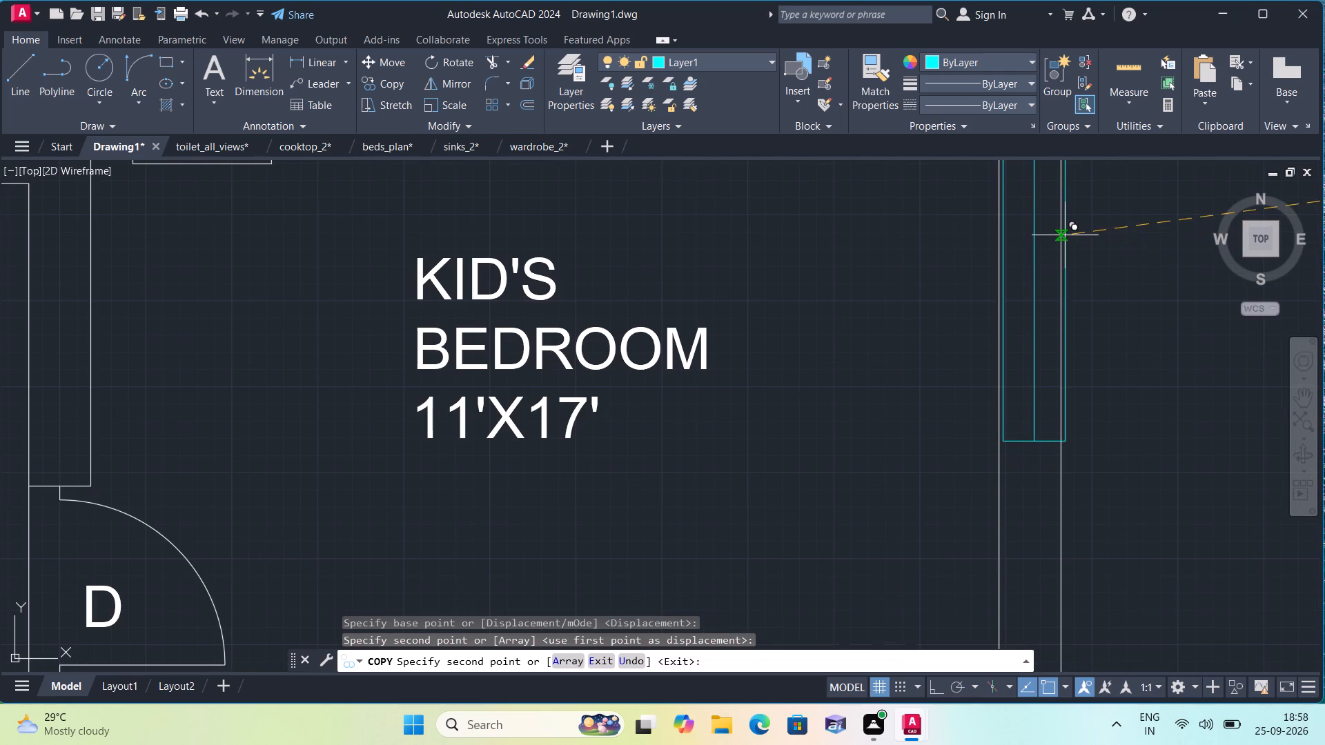
click(1061, 242)
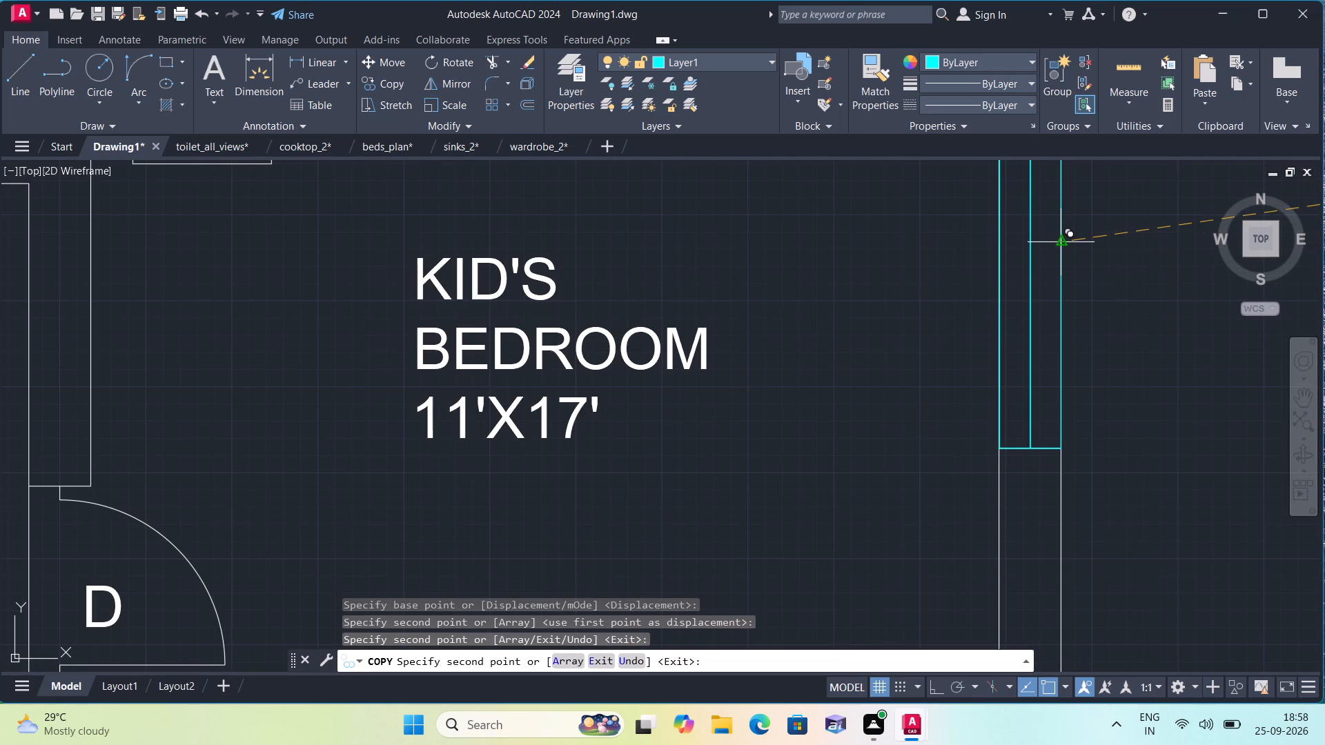
key(Escape)
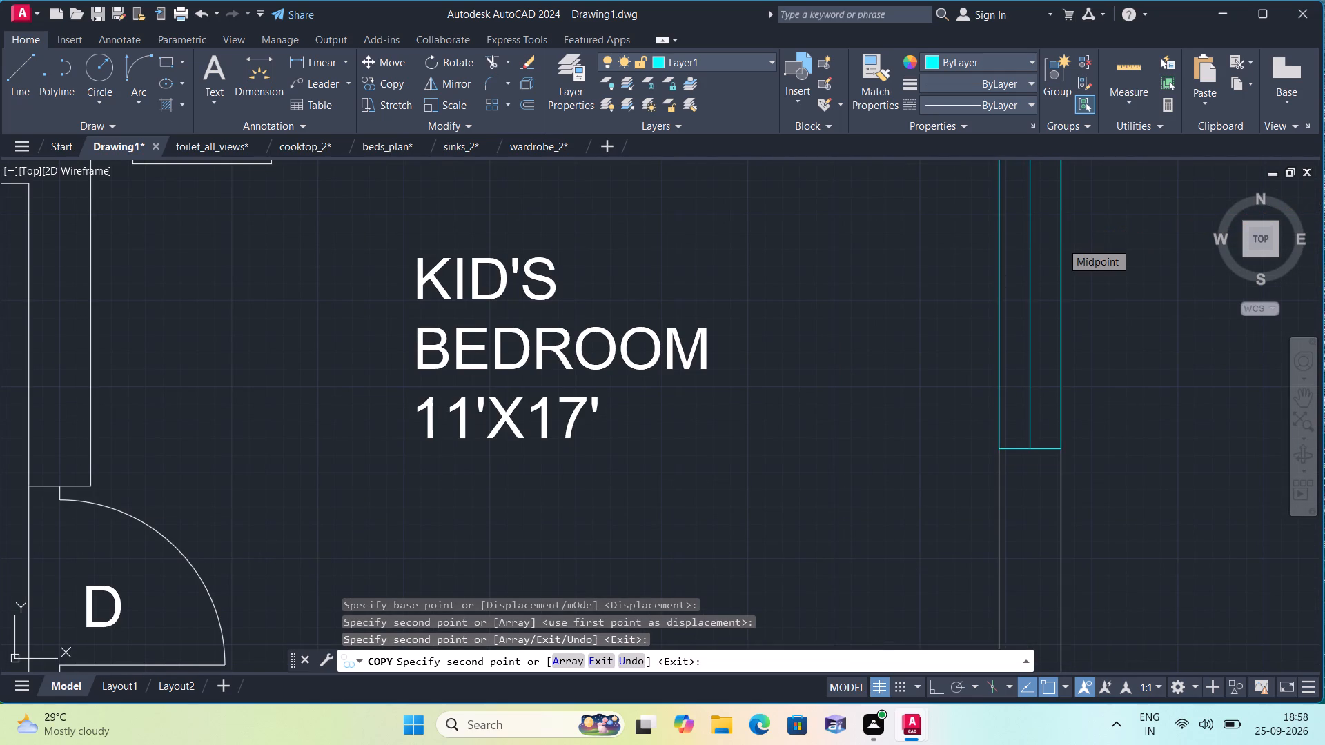
Copy the shorter vertical window symbol by its left-side midpoint into the FOYER's east outer wall, beside the W label.
scroll(1017, 268, down, 2)
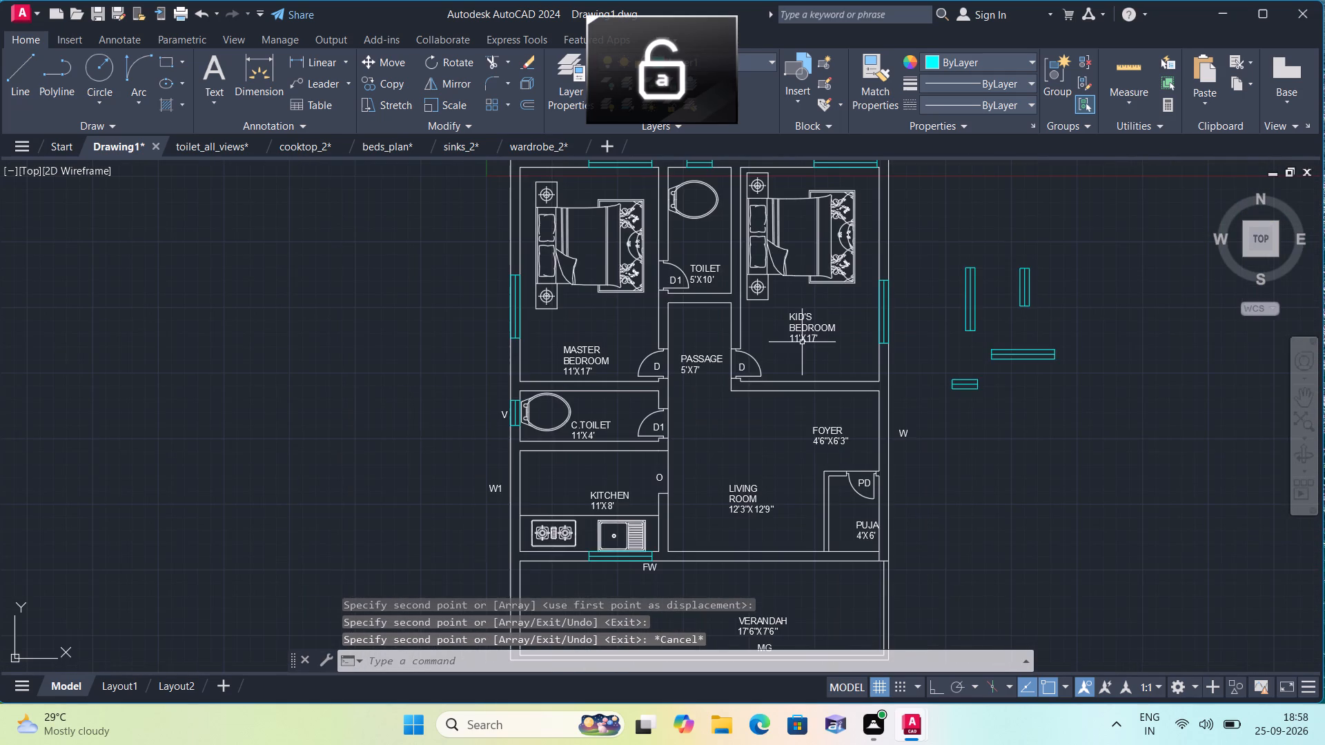
middle_drag(771, 357, 736, 475)
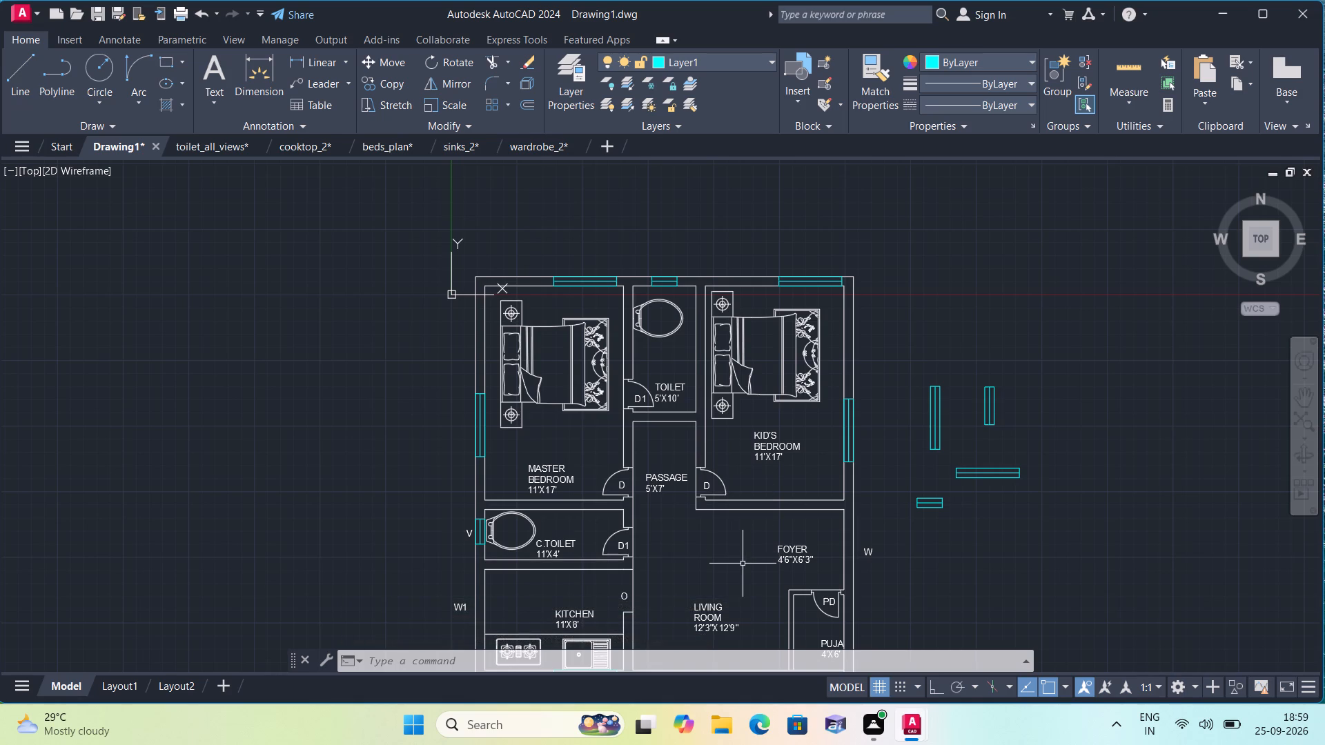
middle_drag(740, 564, 673, 412)
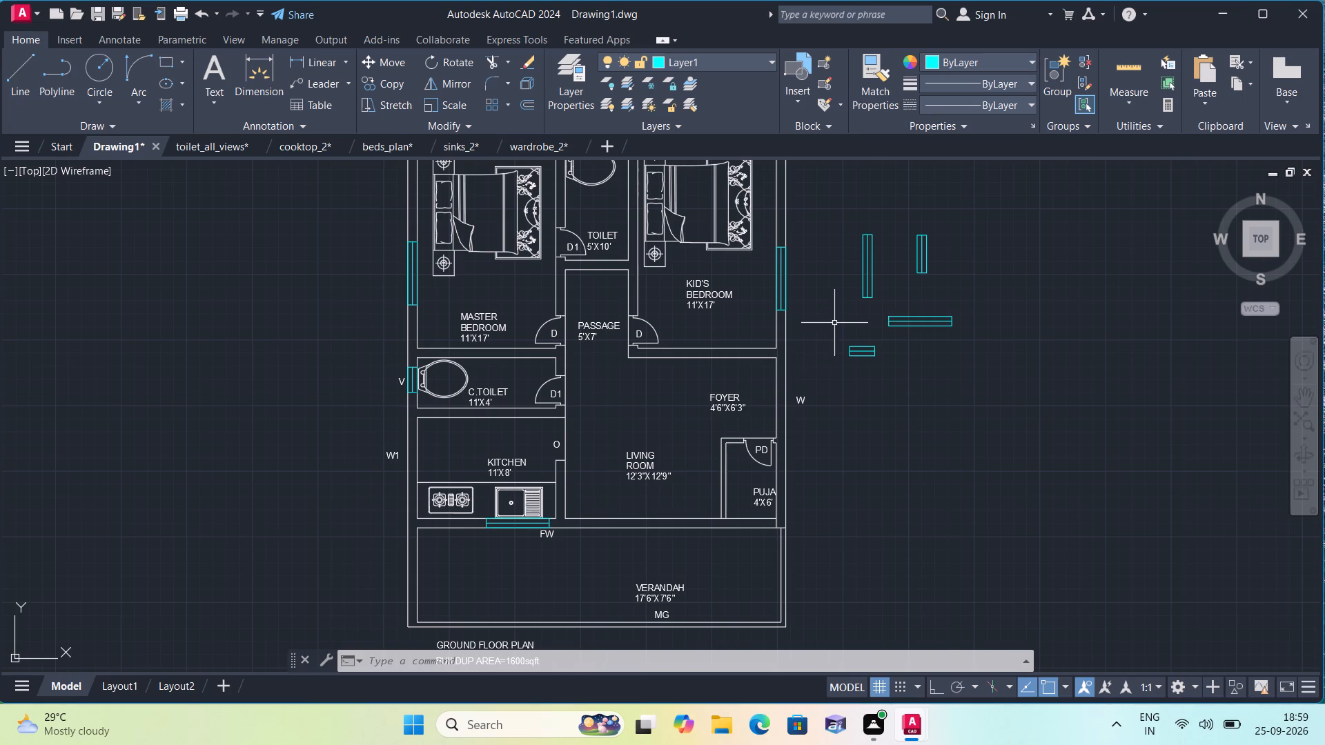
click(907, 214)
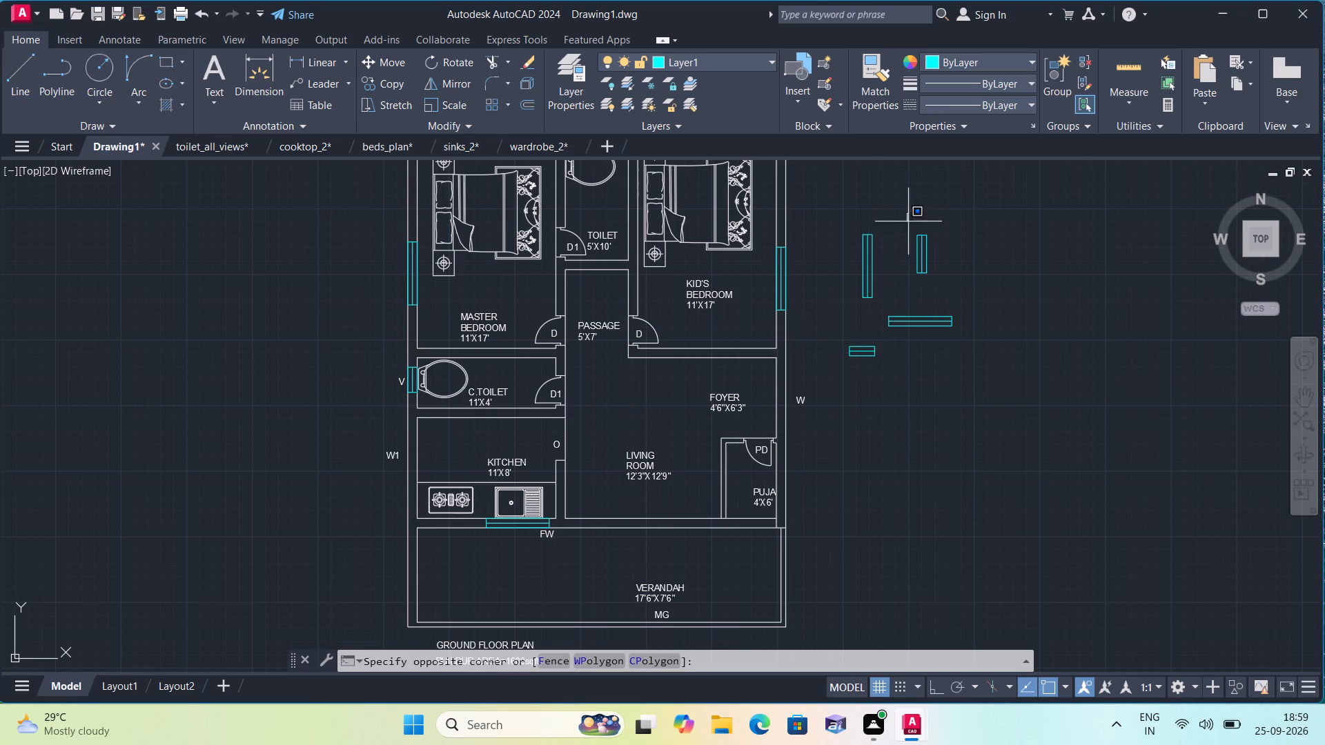
click(974, 297)
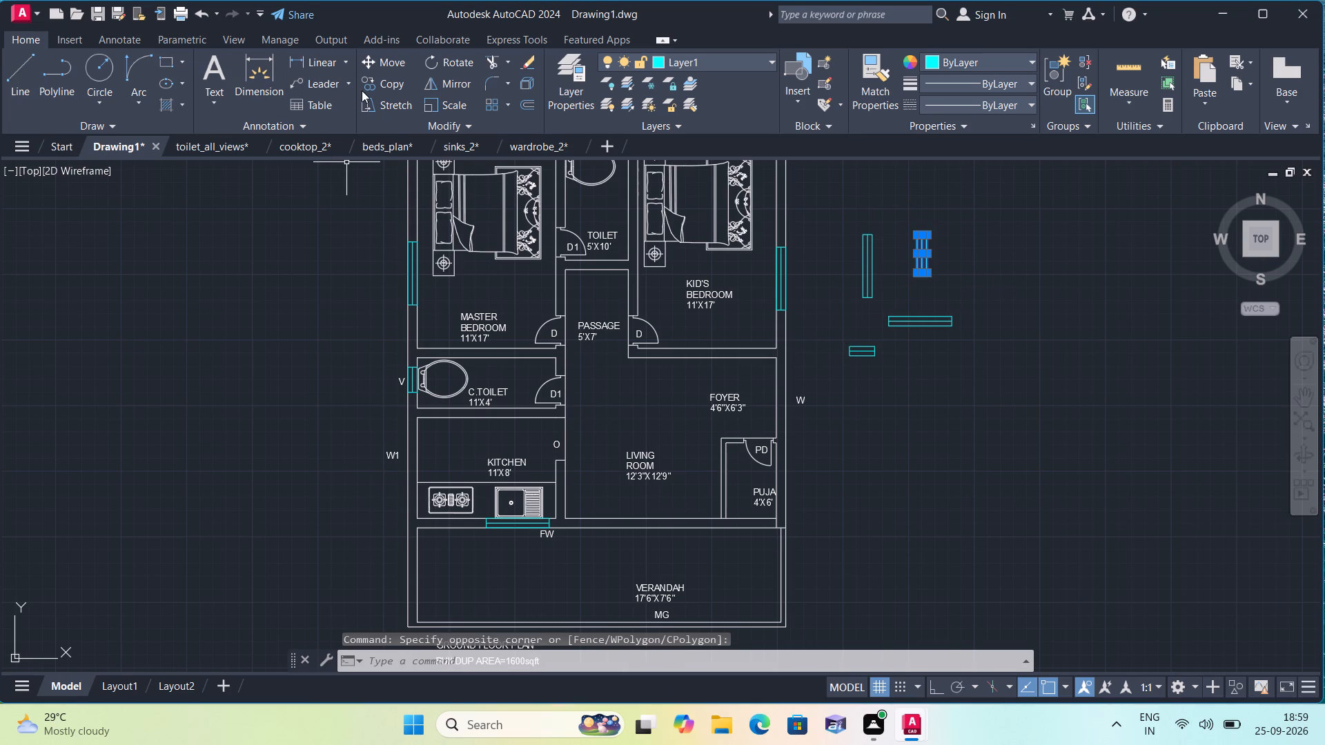
click(385, 86)
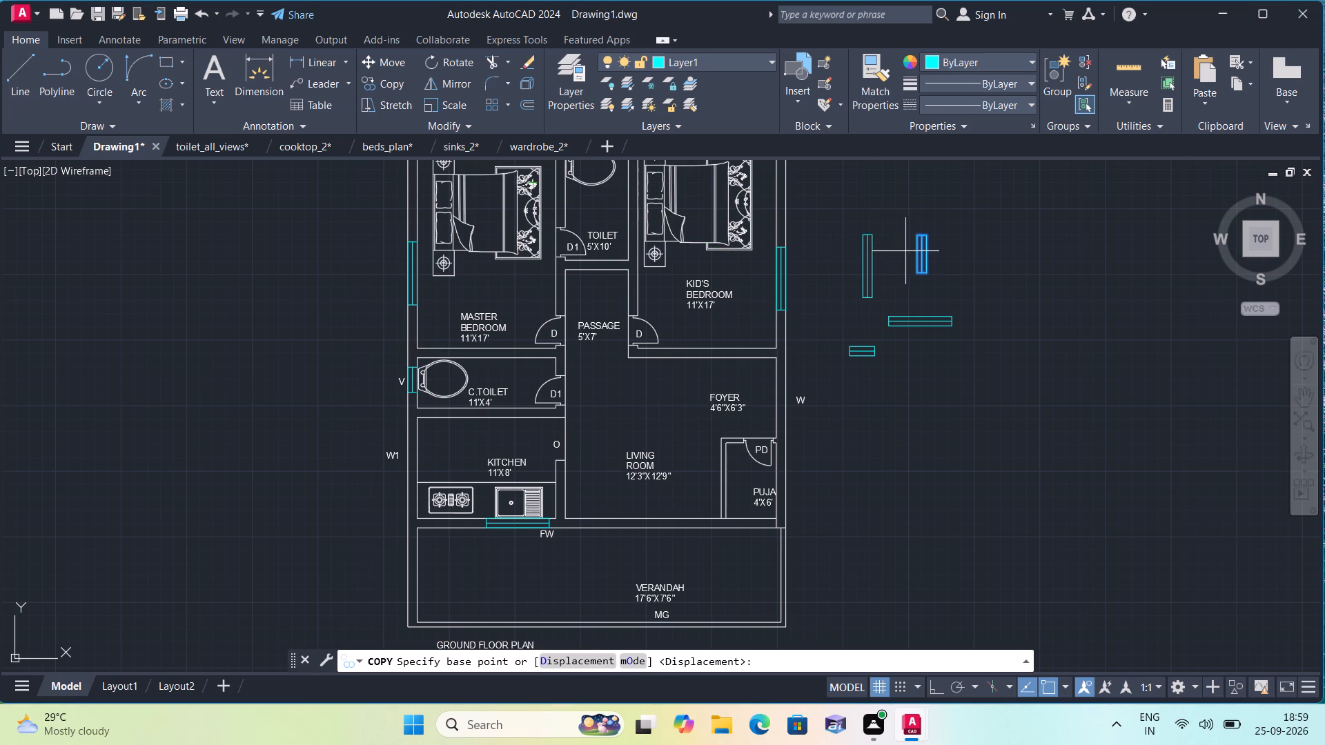
click(915, 252)
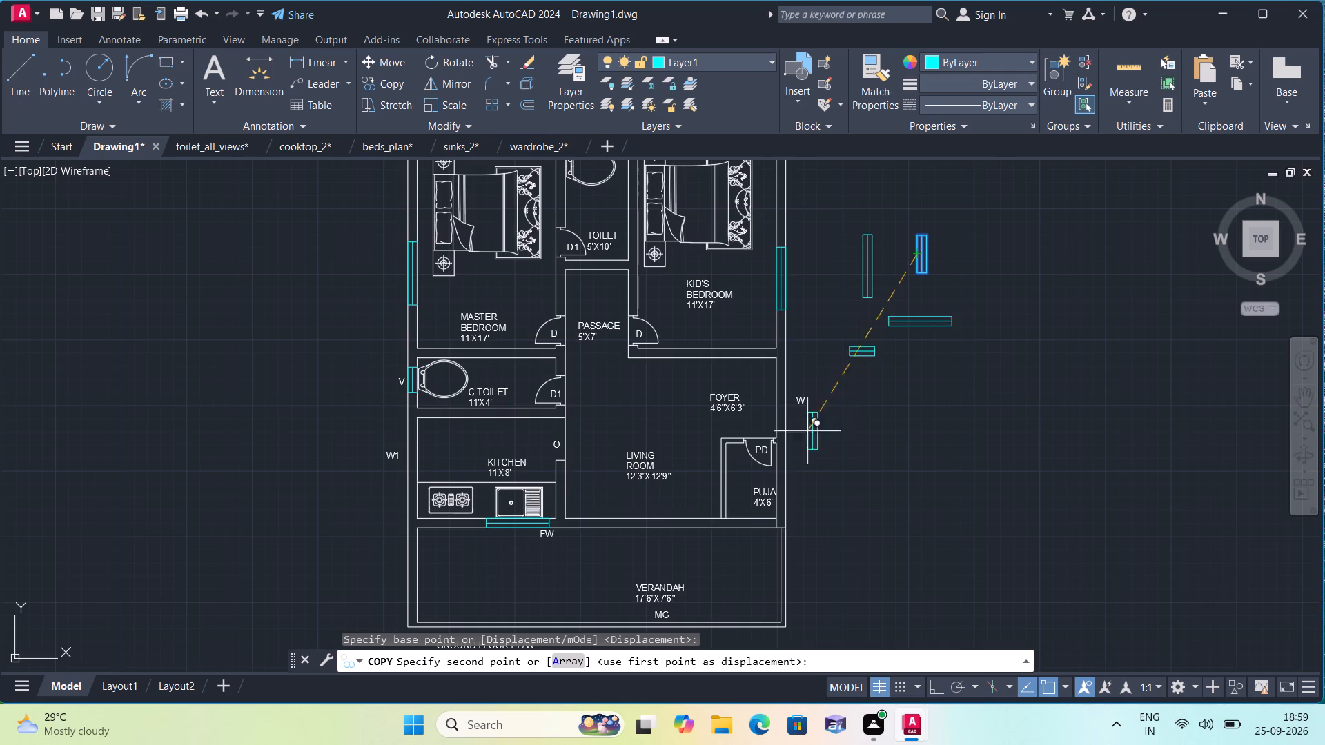
scroll(769, 451, up, 2)
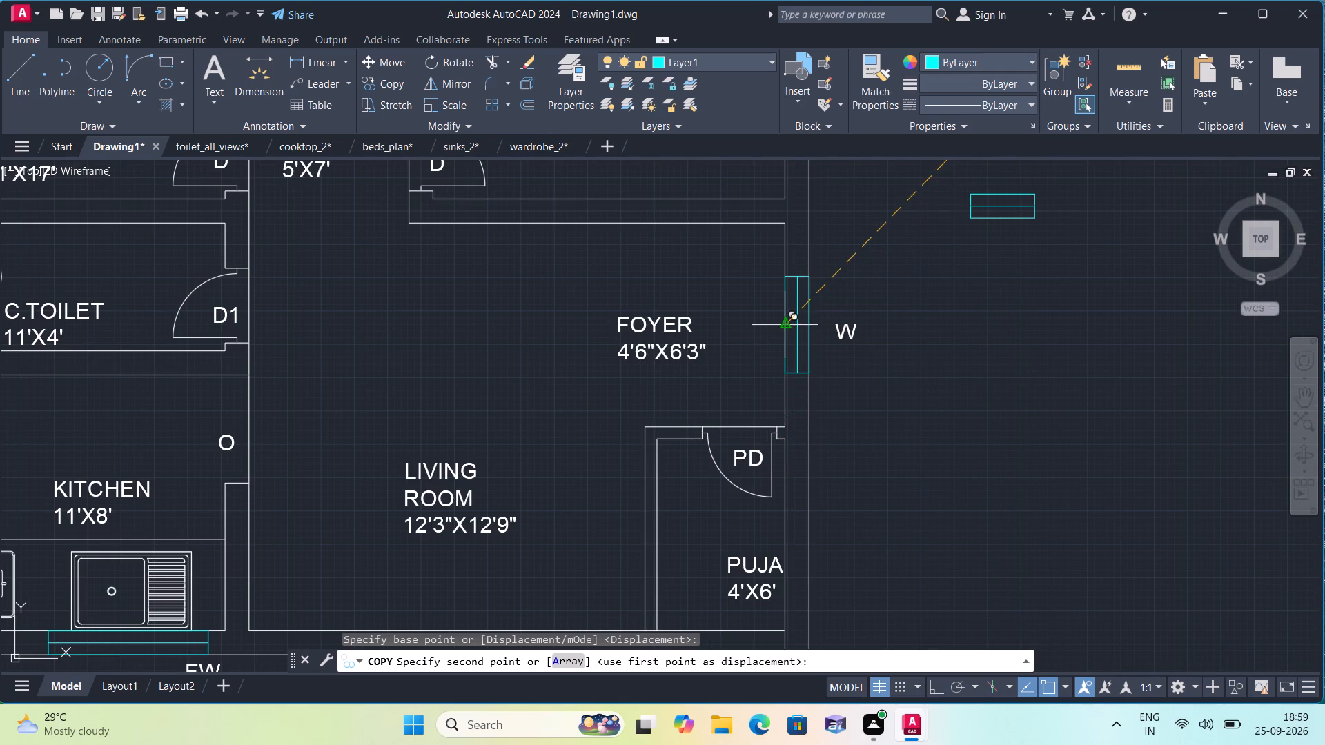
click(784, 325)
Place a second copy of the shorter vertical window symbol in the KITCHEN's west outer wall, beside the W1 label.
scroll(784, 325, down, 3)
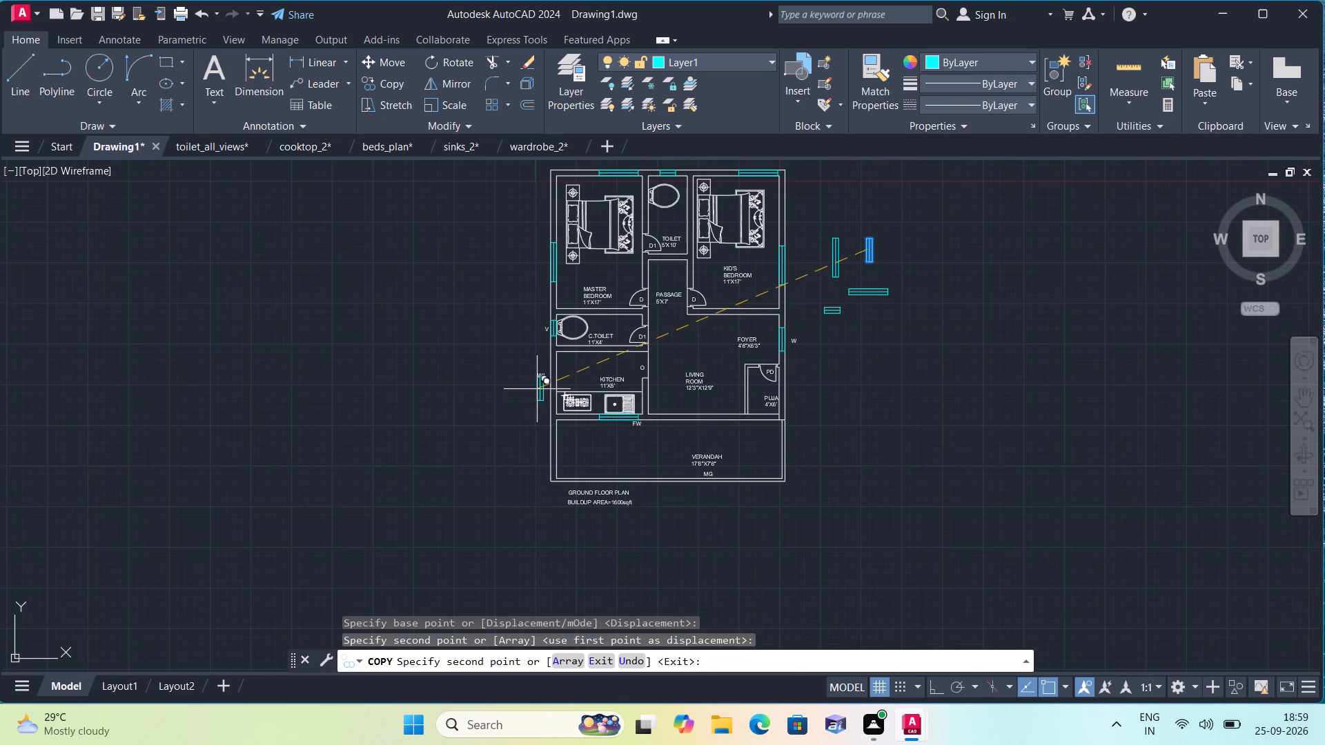
scroll(537, 388, up, 3)
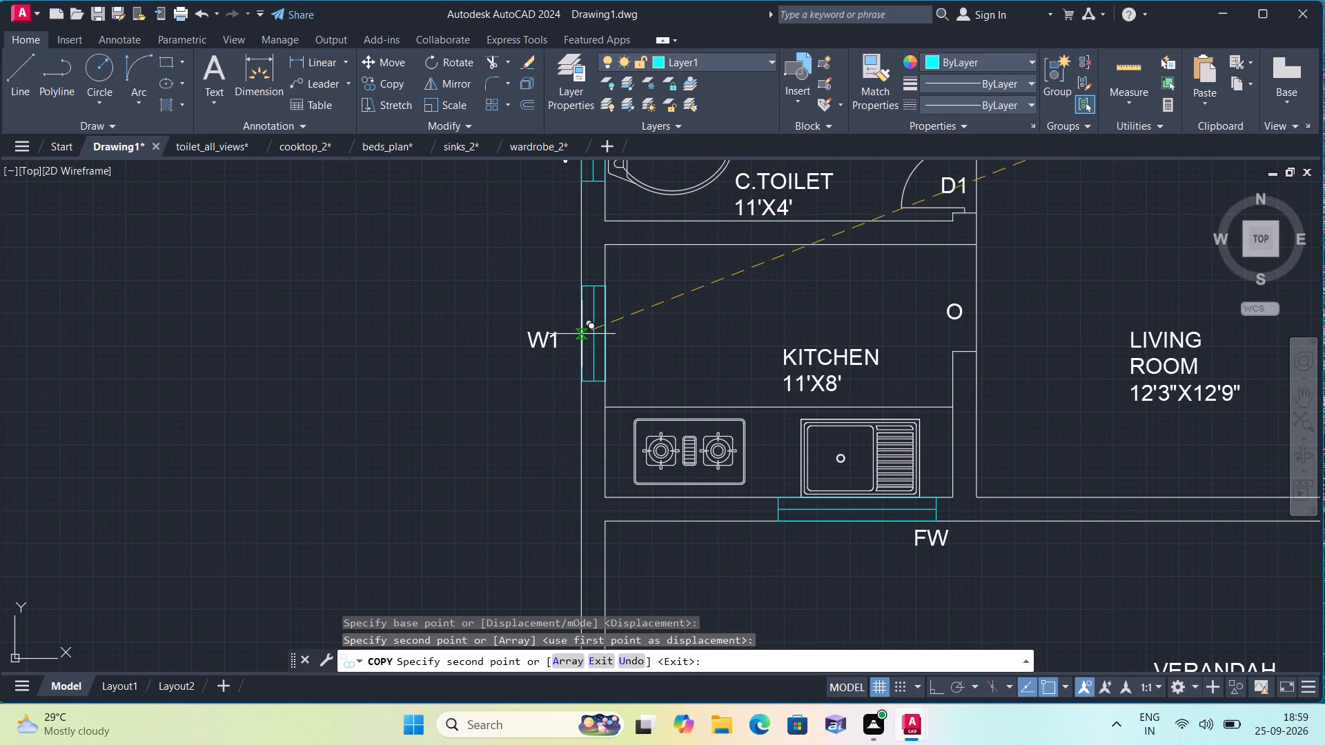
click(582, 323)
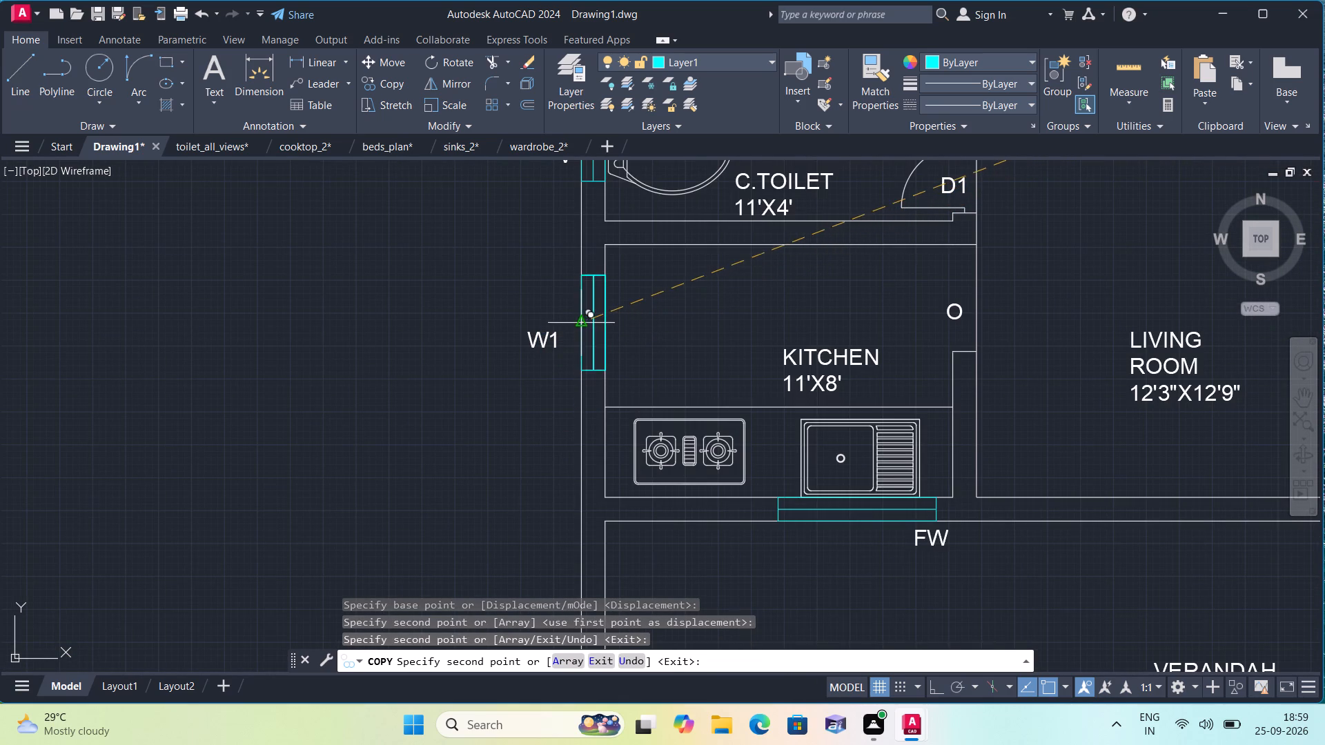
key(Escape)
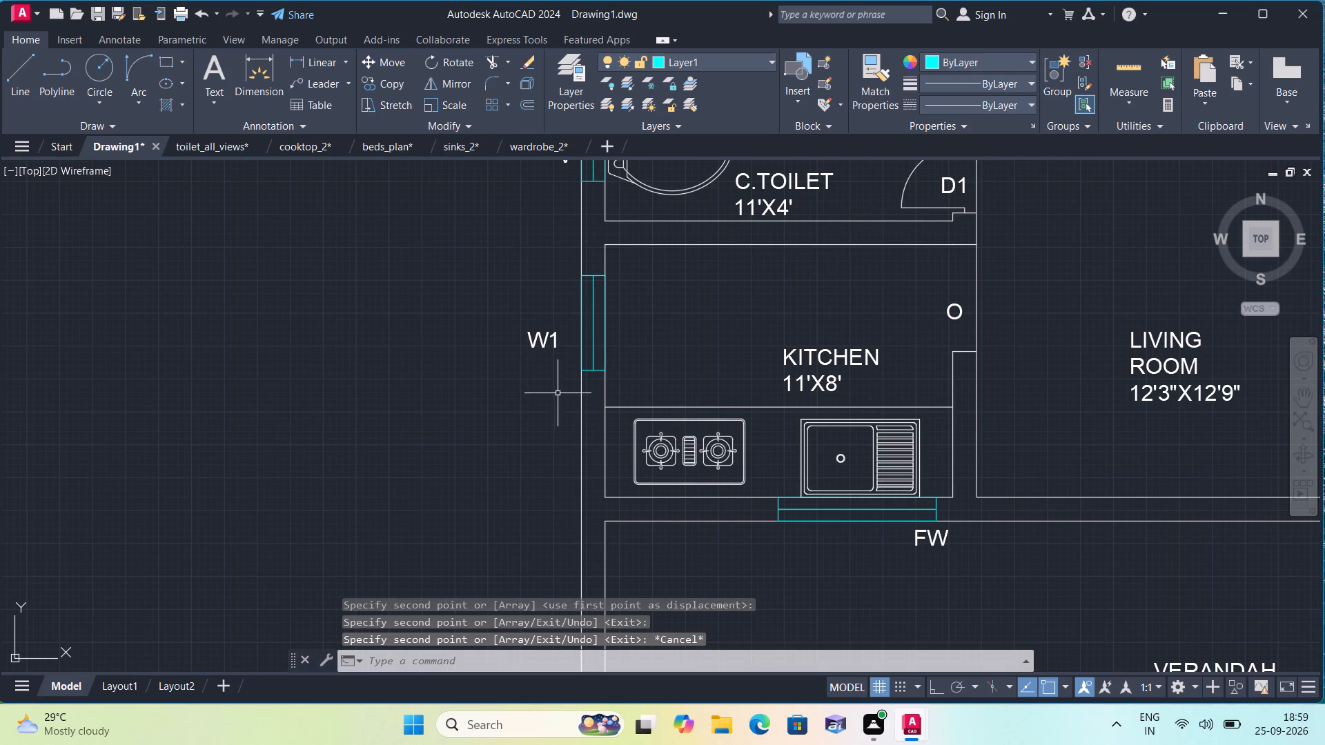
Erase the two vertical symbols and the long horizontal symbol left beside the plan, keeping the smallest horizontal one.
scroll(540, 435, down, 1)
scroll(676, 499, down, 1)
middle_drag(674, 501, 552, 510)
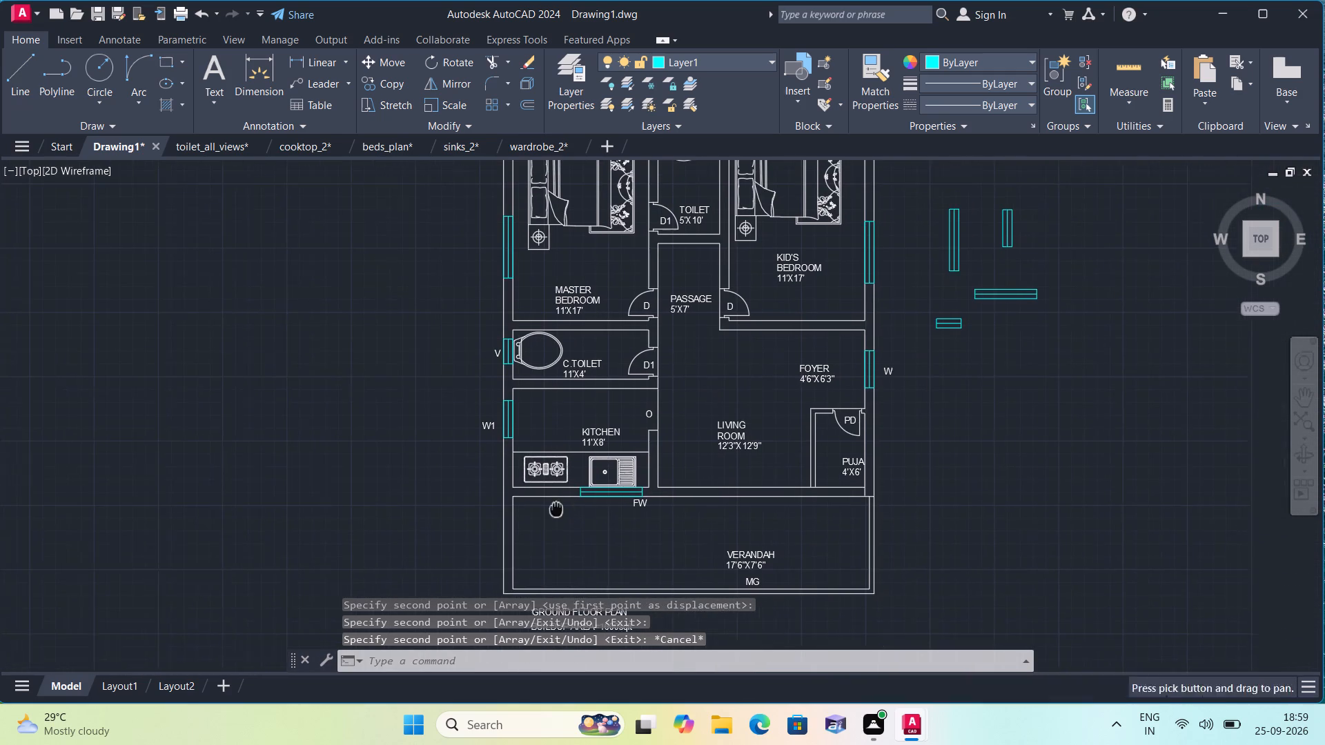
scroll(907, 232, up, 1)
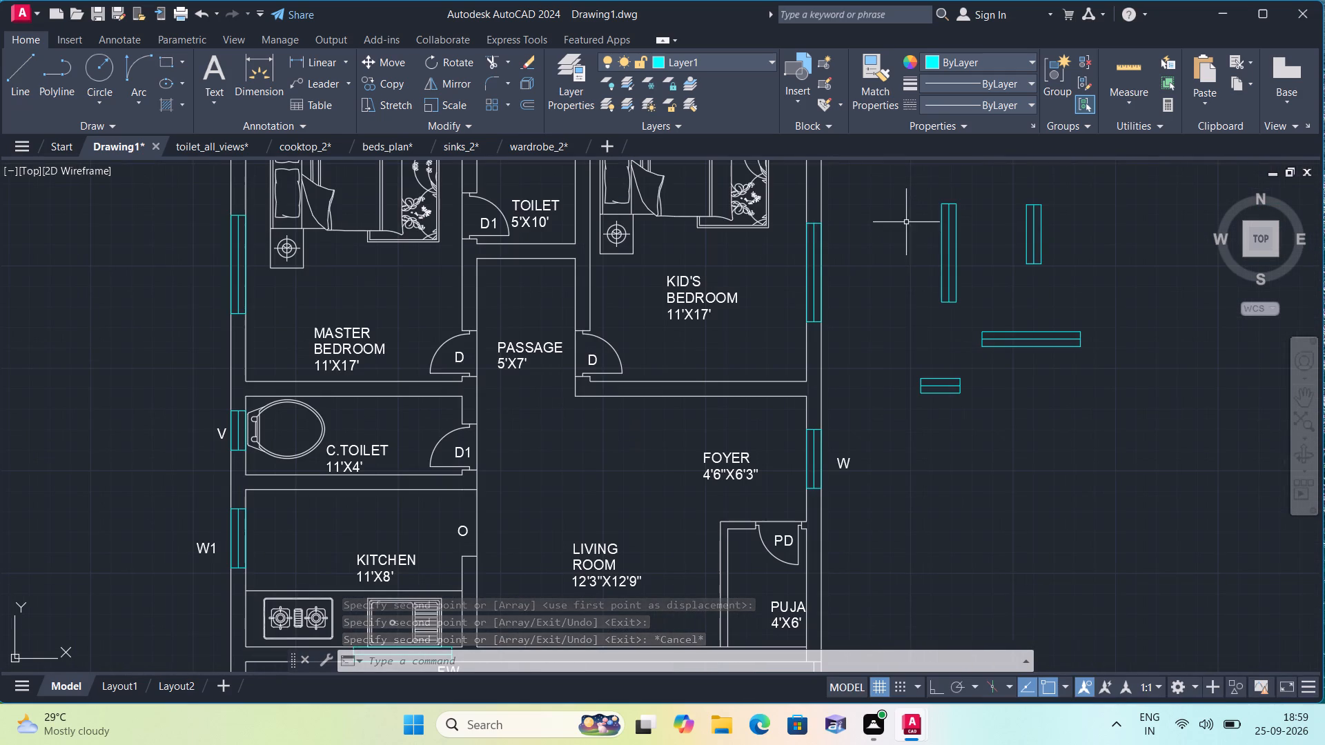
click(916, 181)
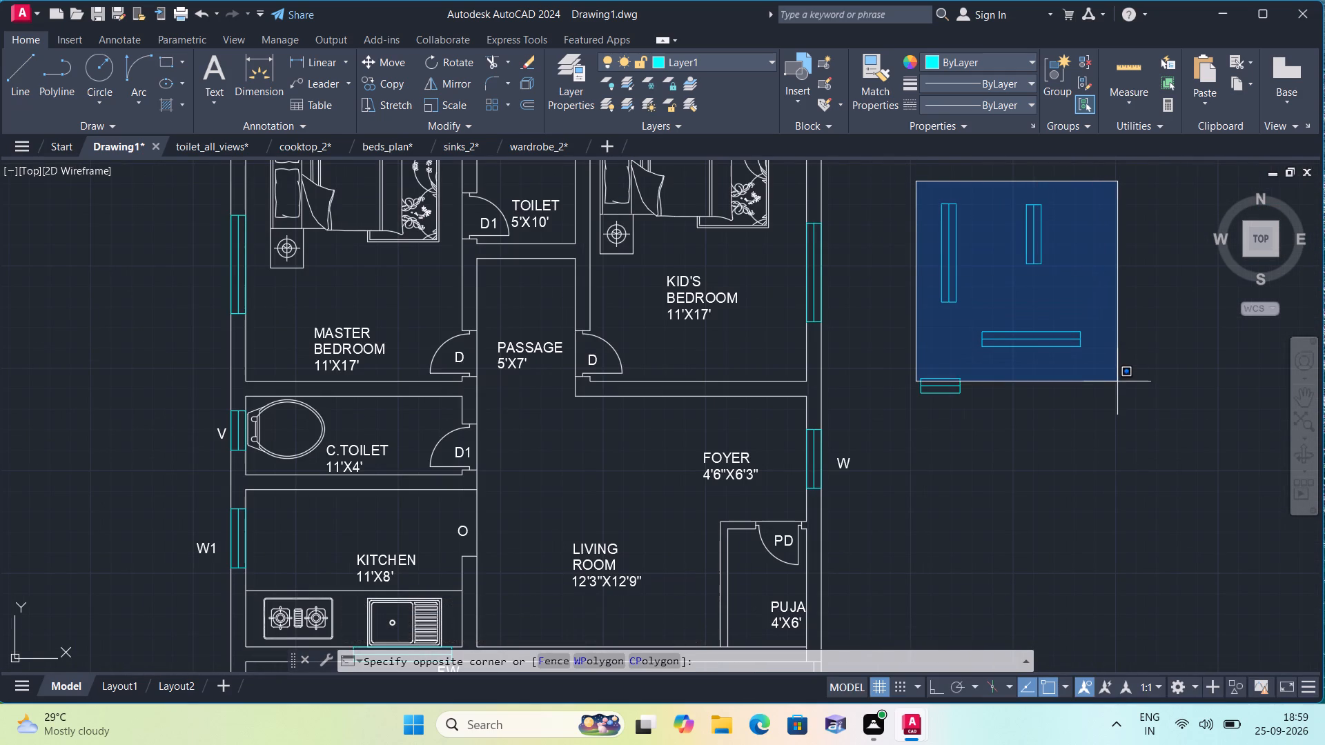
click(1113, 358)
key(Delete)
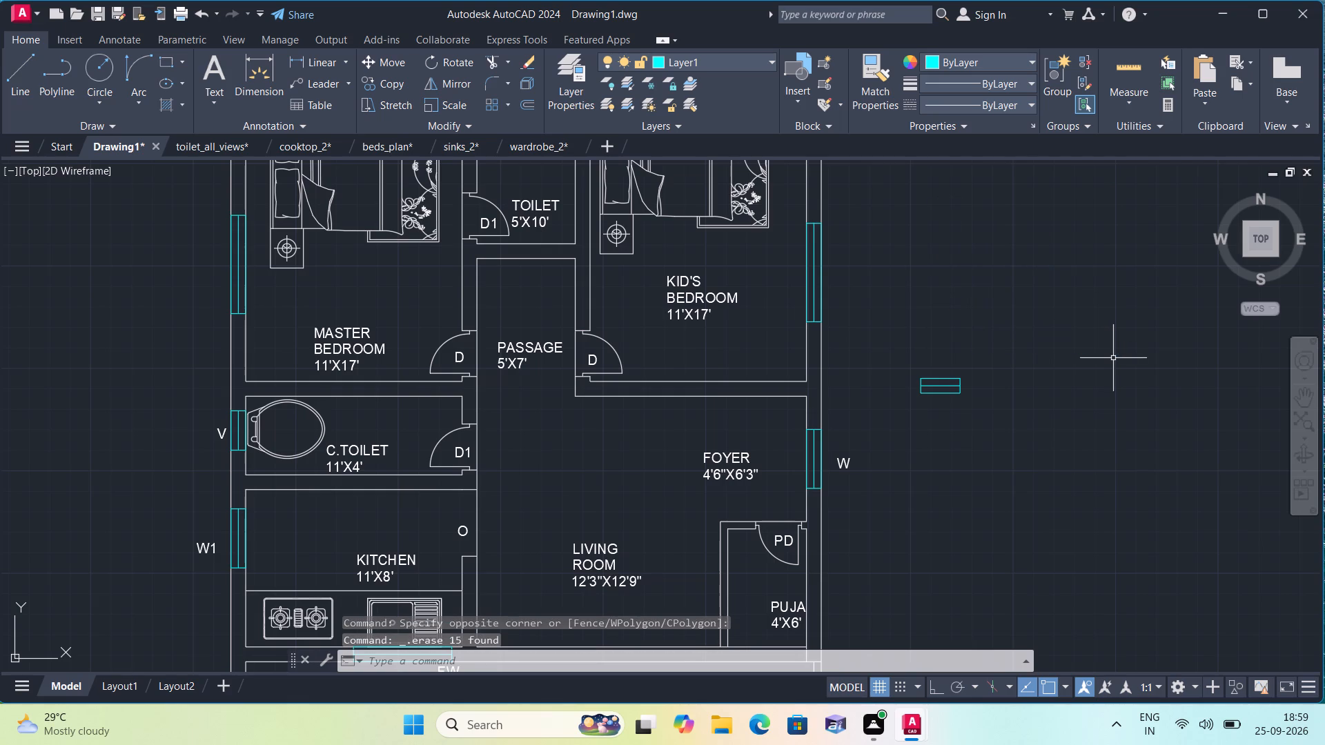
Make layer 0 the current layer.
key(l)
key(Escape)
click(729, 62)
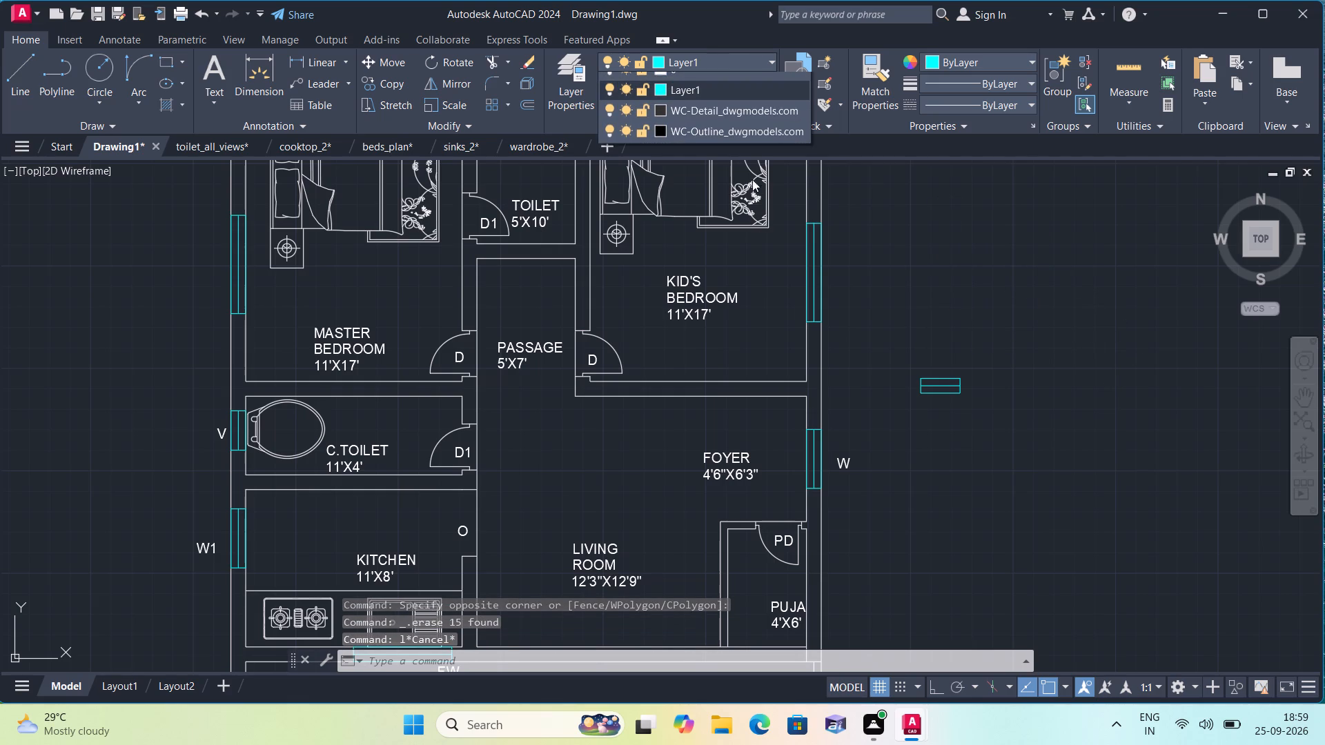
click(737, 103)
click(723, 63)
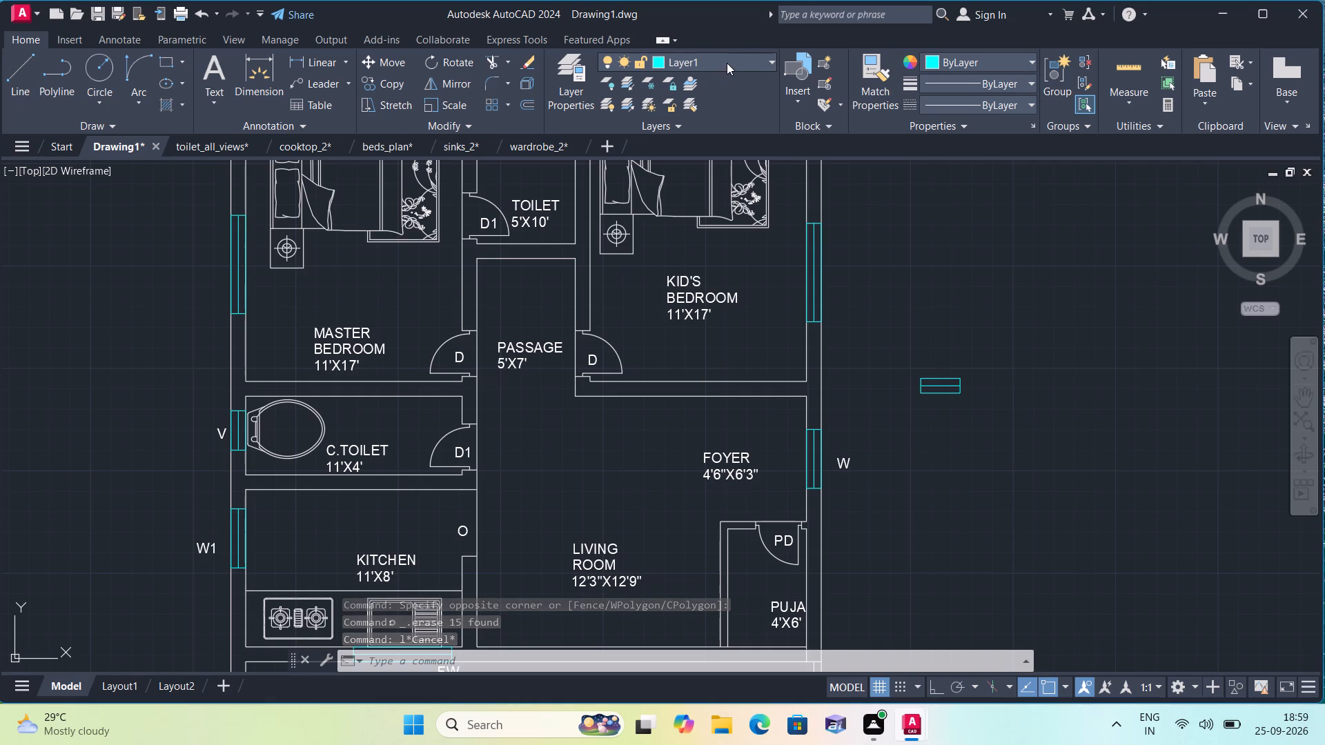
click(723, 77)
With Ortho on, draw a line along the LIVING ROOM's south inner wall face, from the kitchen-side corner to the PUJA wall.
middle_drag(986, 494, 984, 323)
key(l)
key(space)
scroll(543, 503, up, 2)
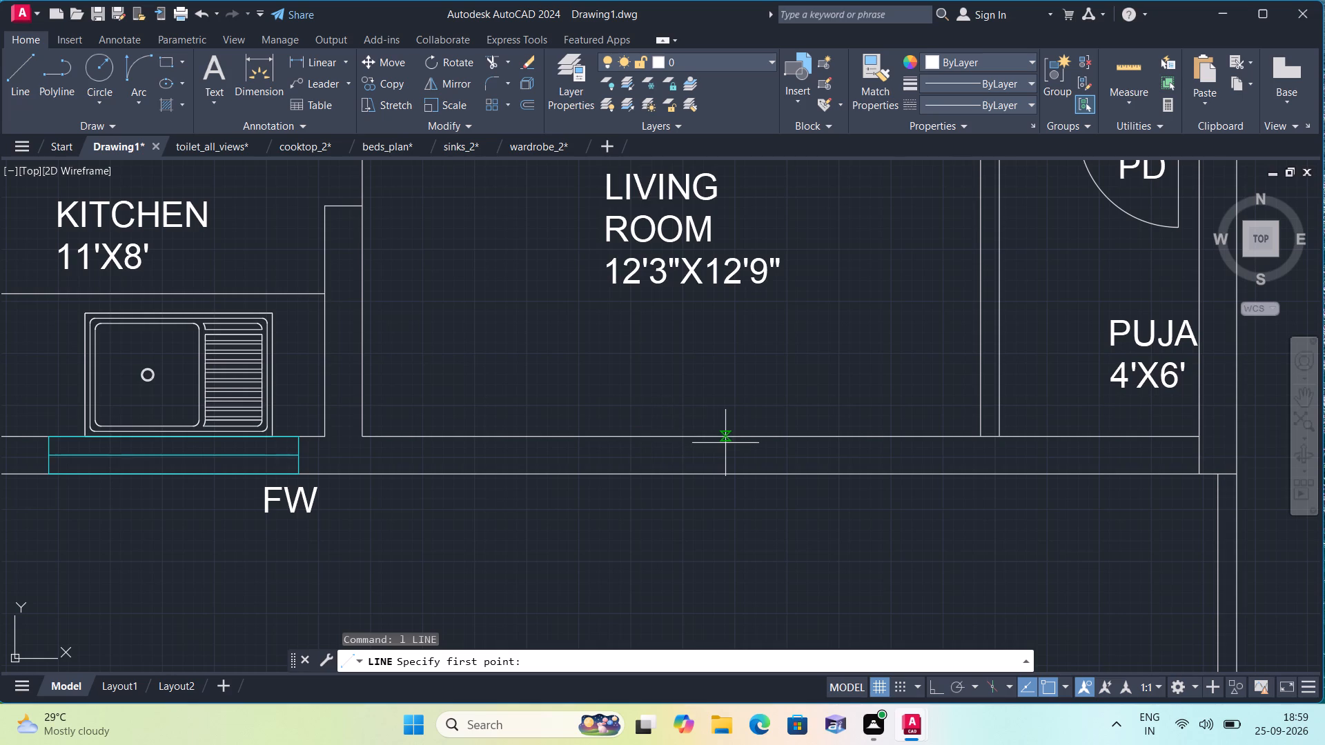
click(362, 436)
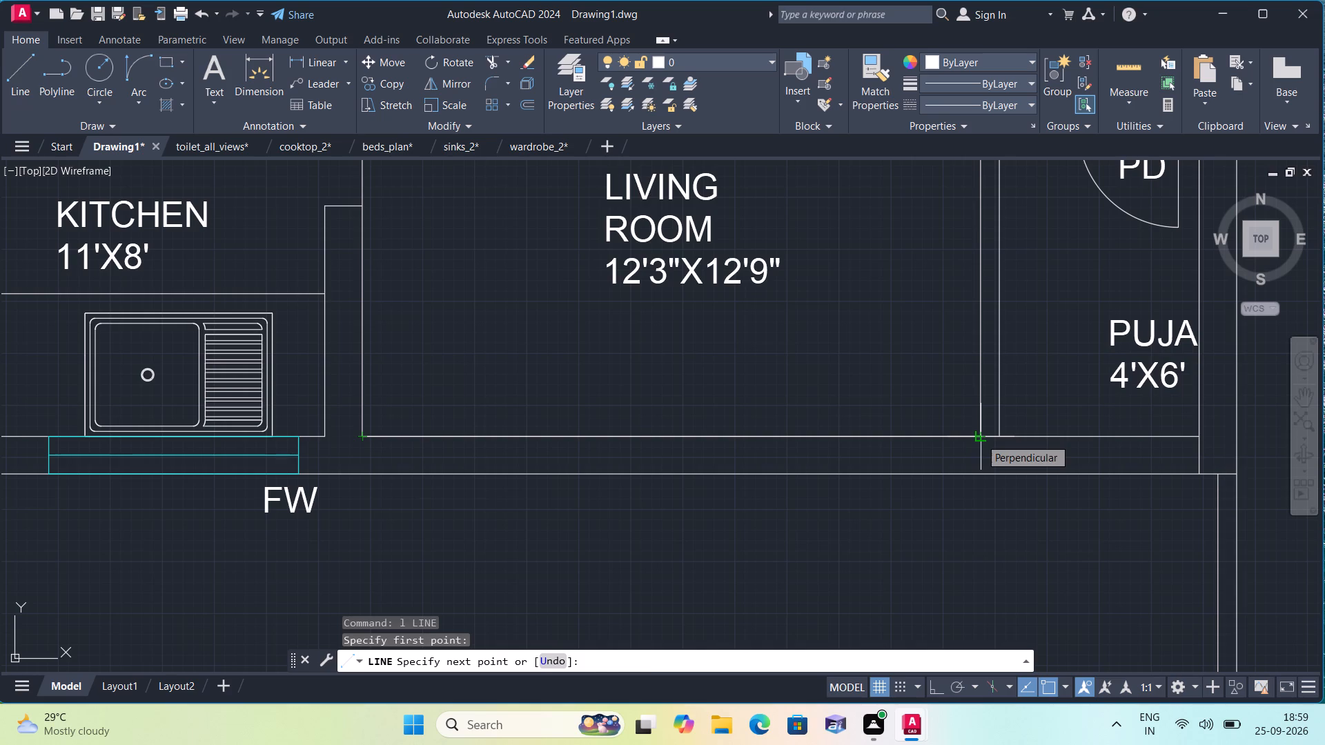
key(F8)
click(980, 437)
key(space)
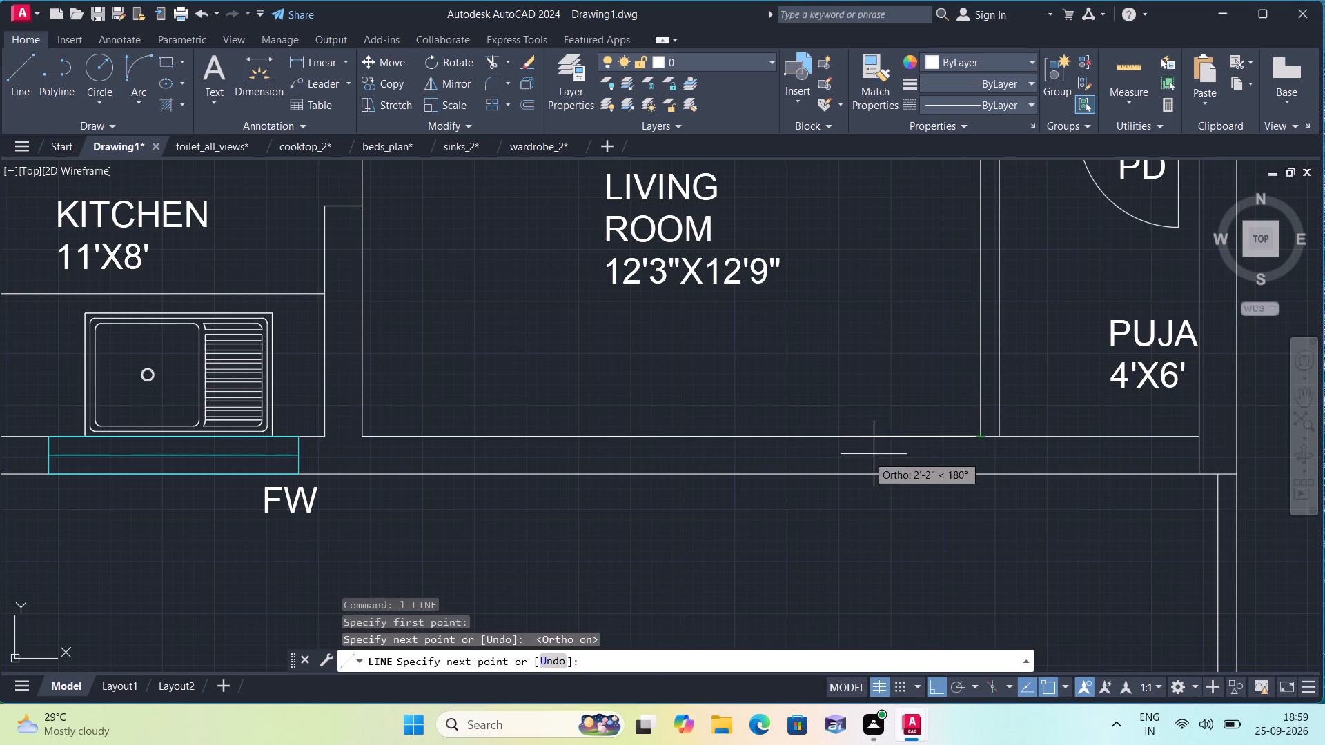
Draw a vertical line across the LIVING ROOM's south wall, from the midpoint of its inner face to the outer face.
key(space)
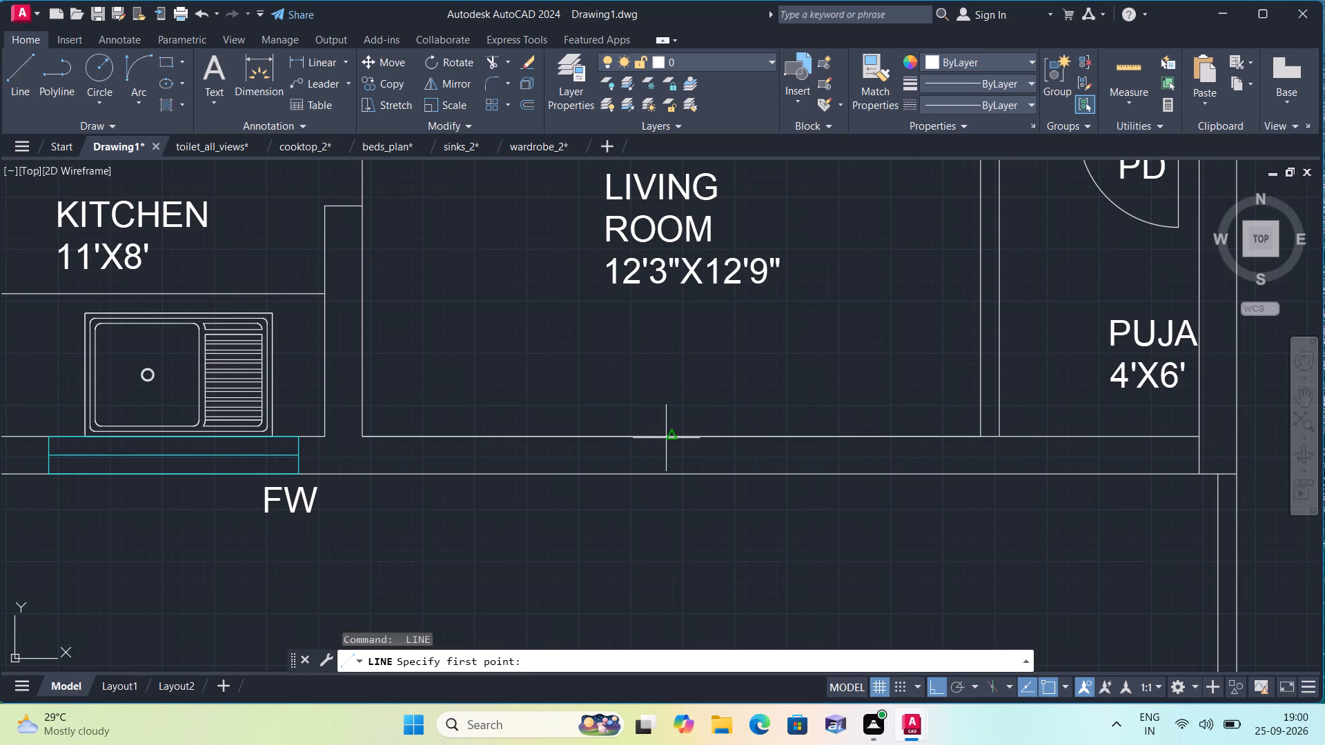
click(670, 438)
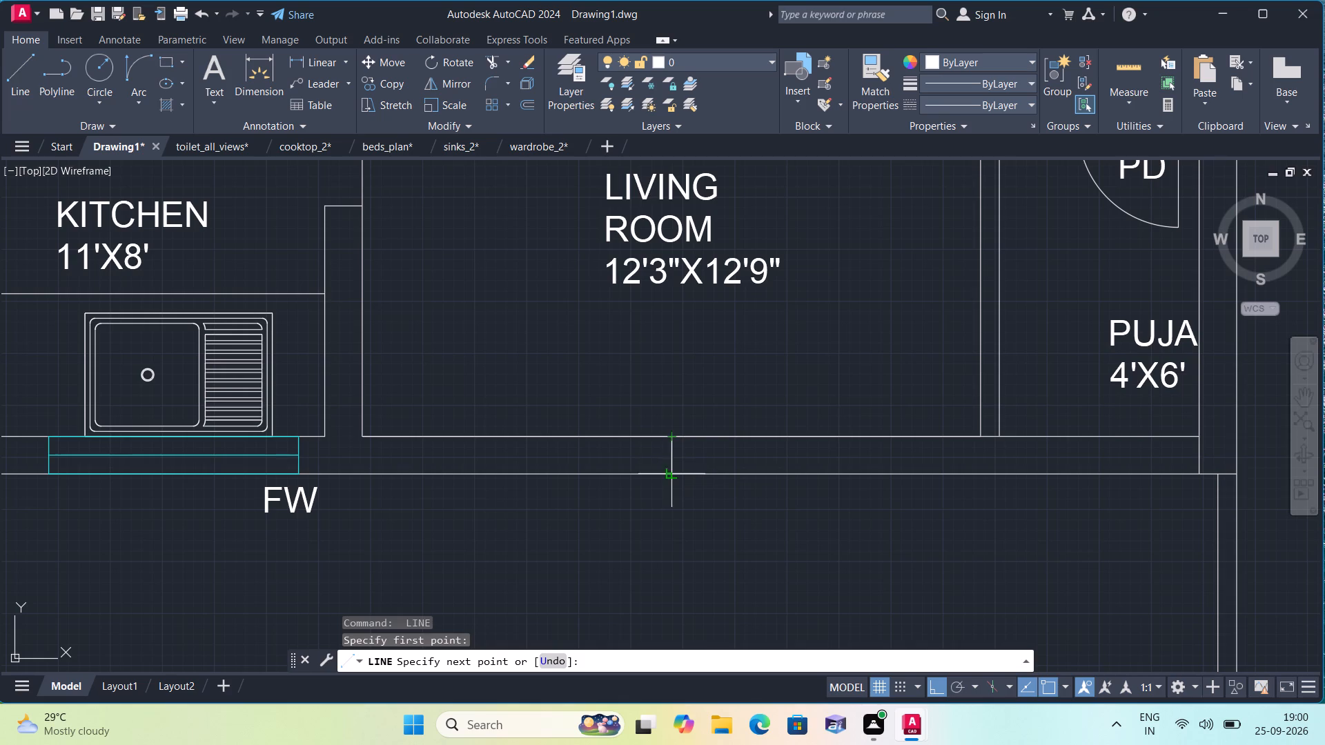
click(669, 477)
key(space)
Draw a 2' line east from the wall-crossing line's midpoint, and a jamb line across the full wall thickness at its end.
key(space)
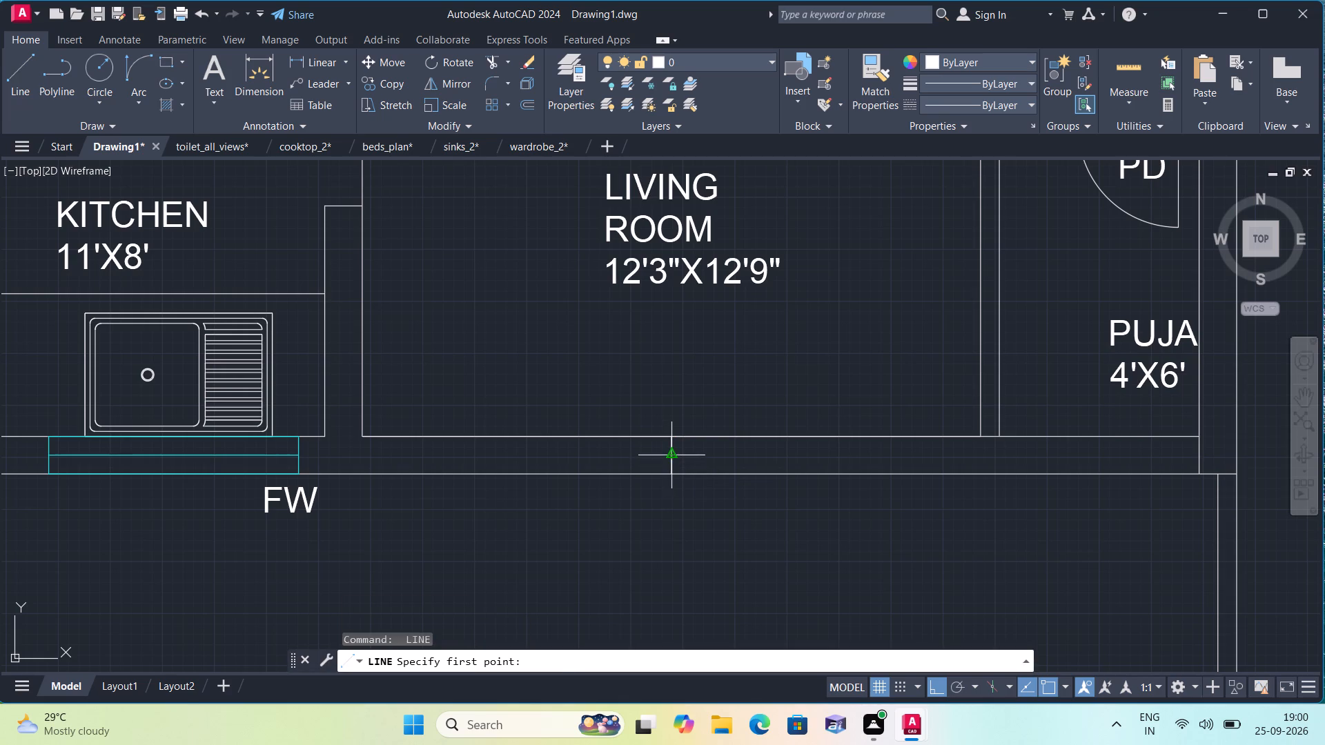
click(671, 459)
text(2')
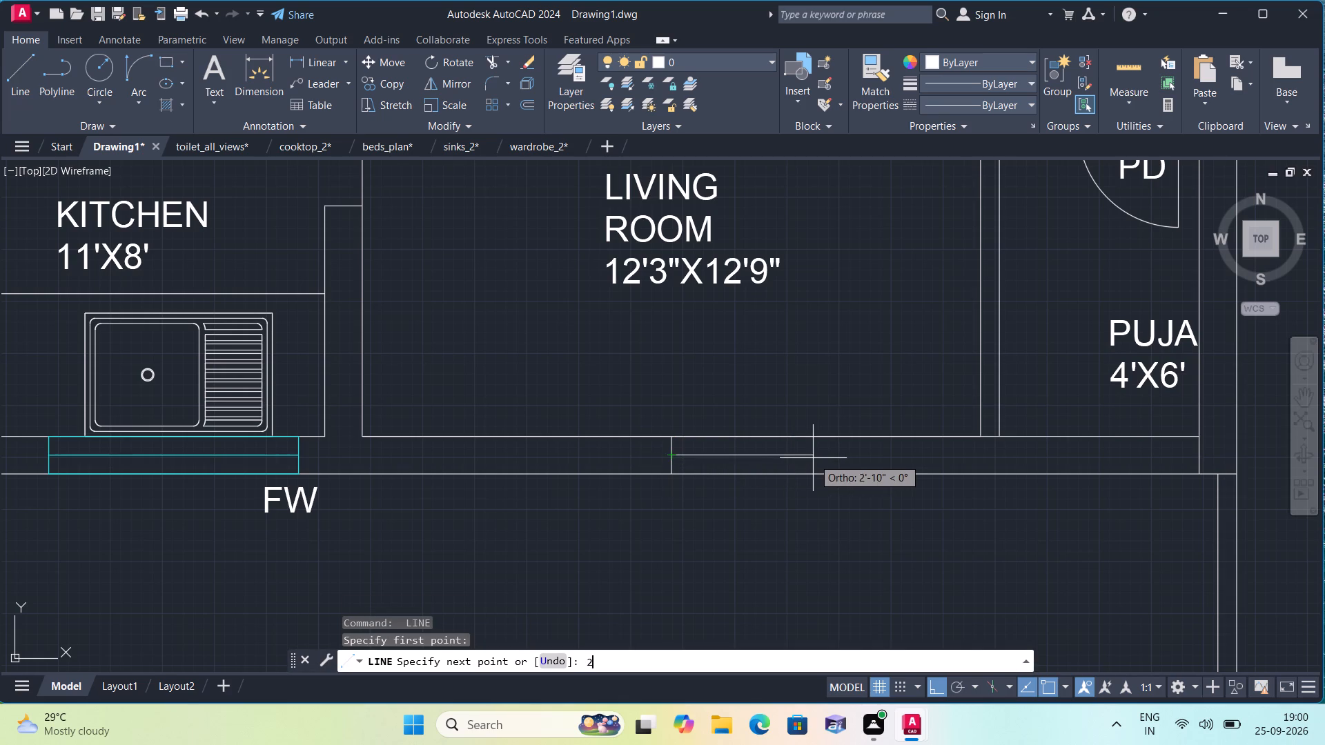
key(space)
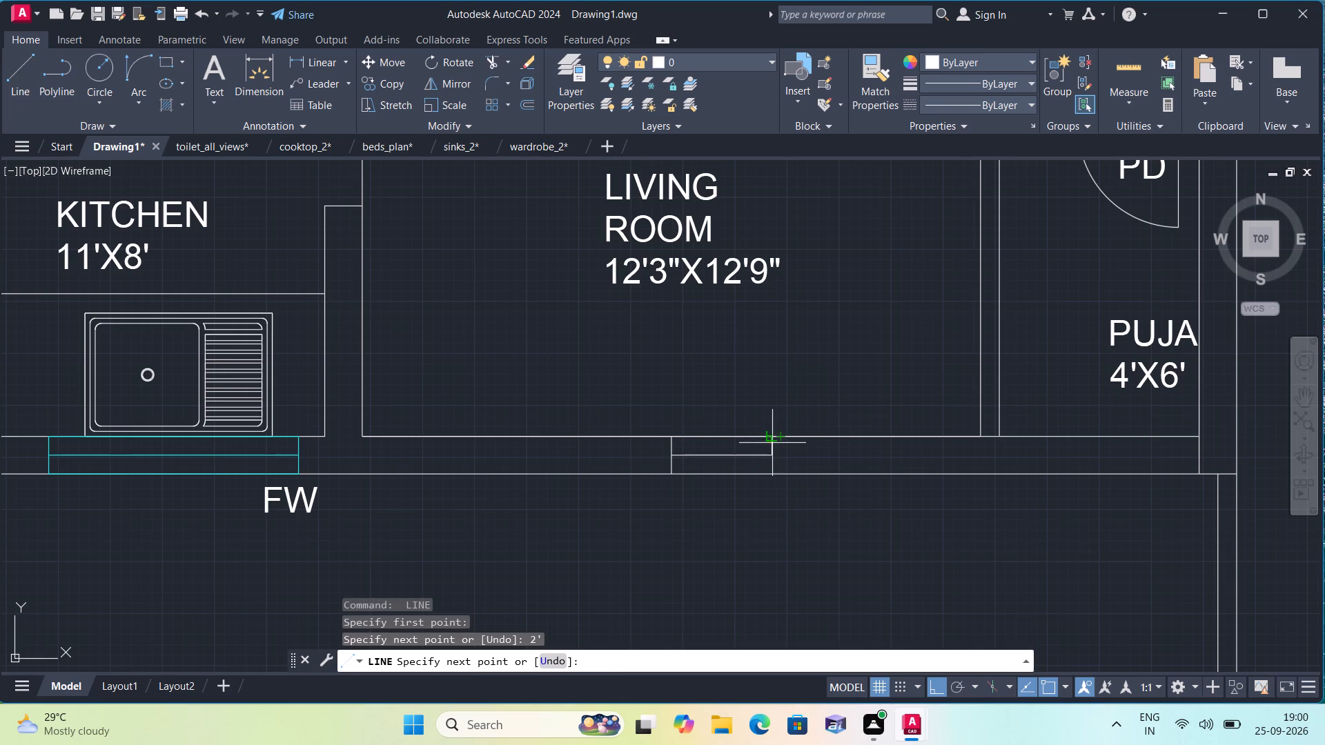
scroll(769, 441, up, 2)
click(769, 436)
key(space)
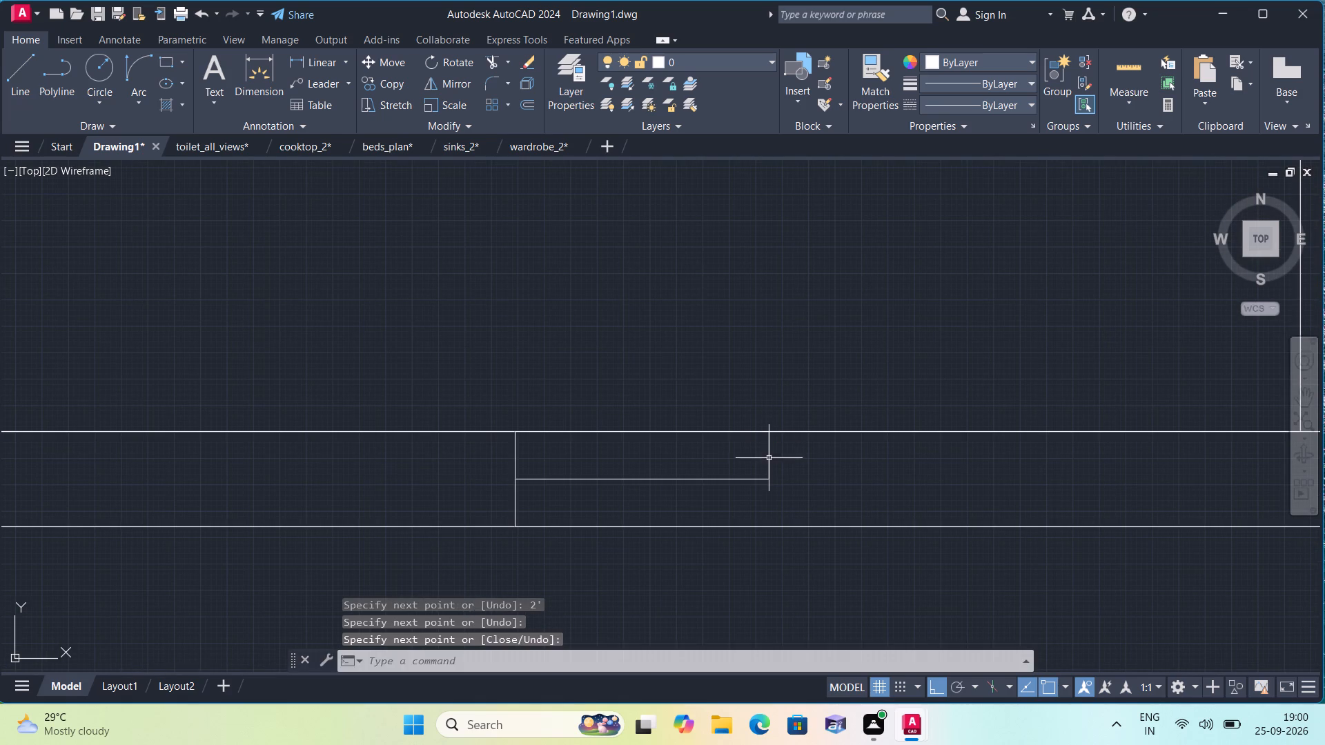
key(space)
click(768, 483)
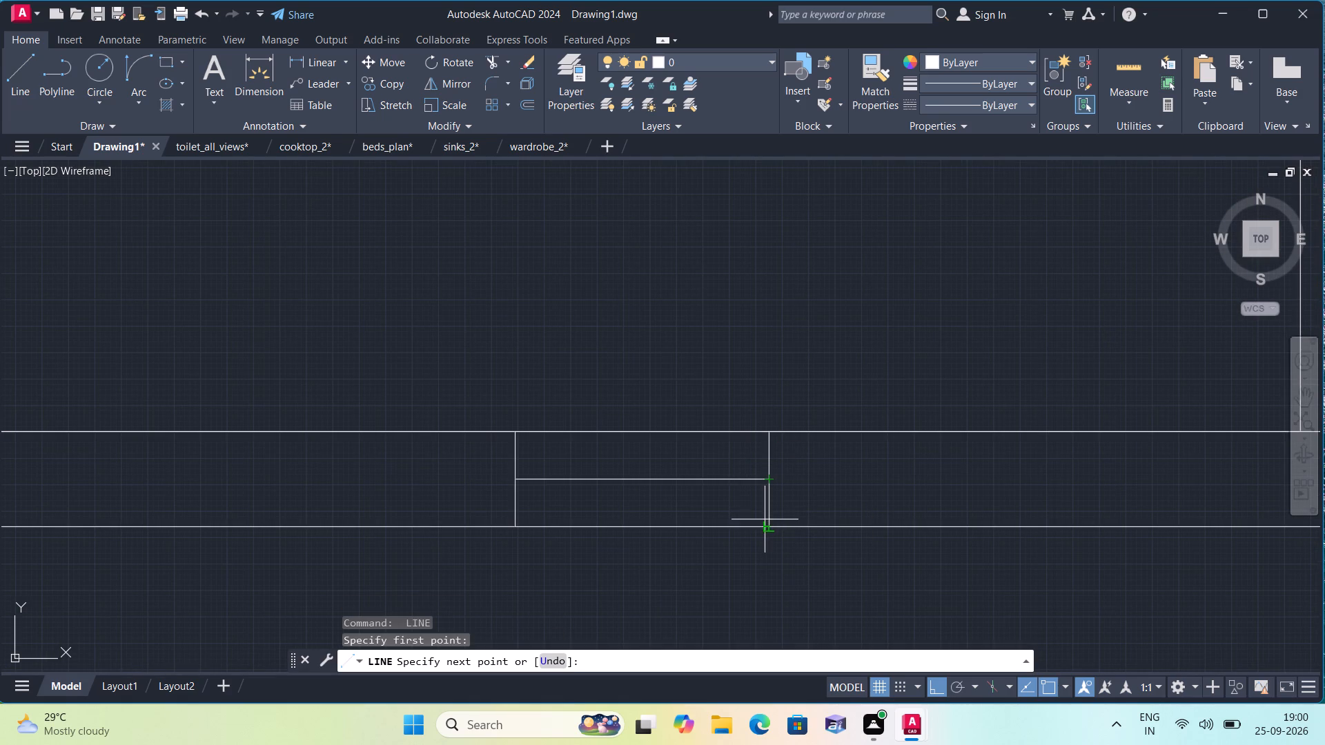
click(766, 523)
key(space)
Draw a 2' vertical door-leaf line into the LIVING ROOM from the top of the east jamb.
key(space)
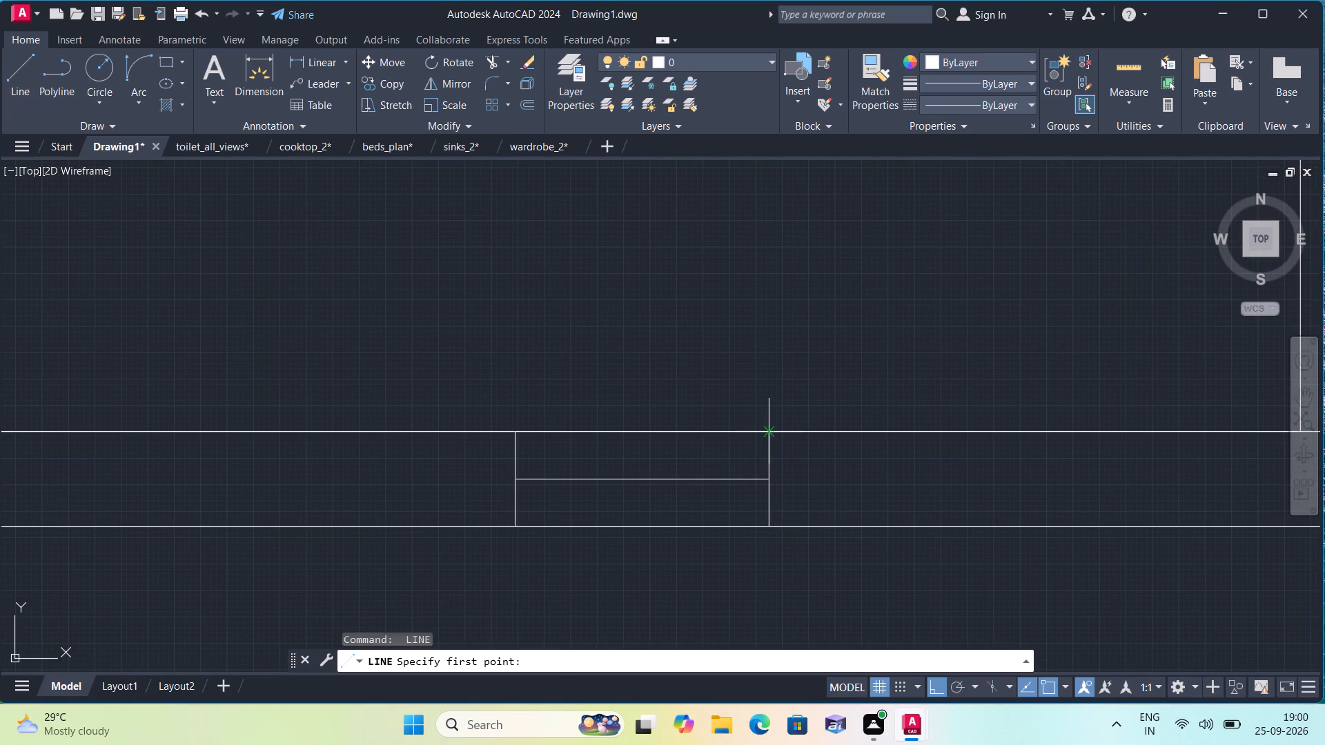
click(772, 428)
text(2')
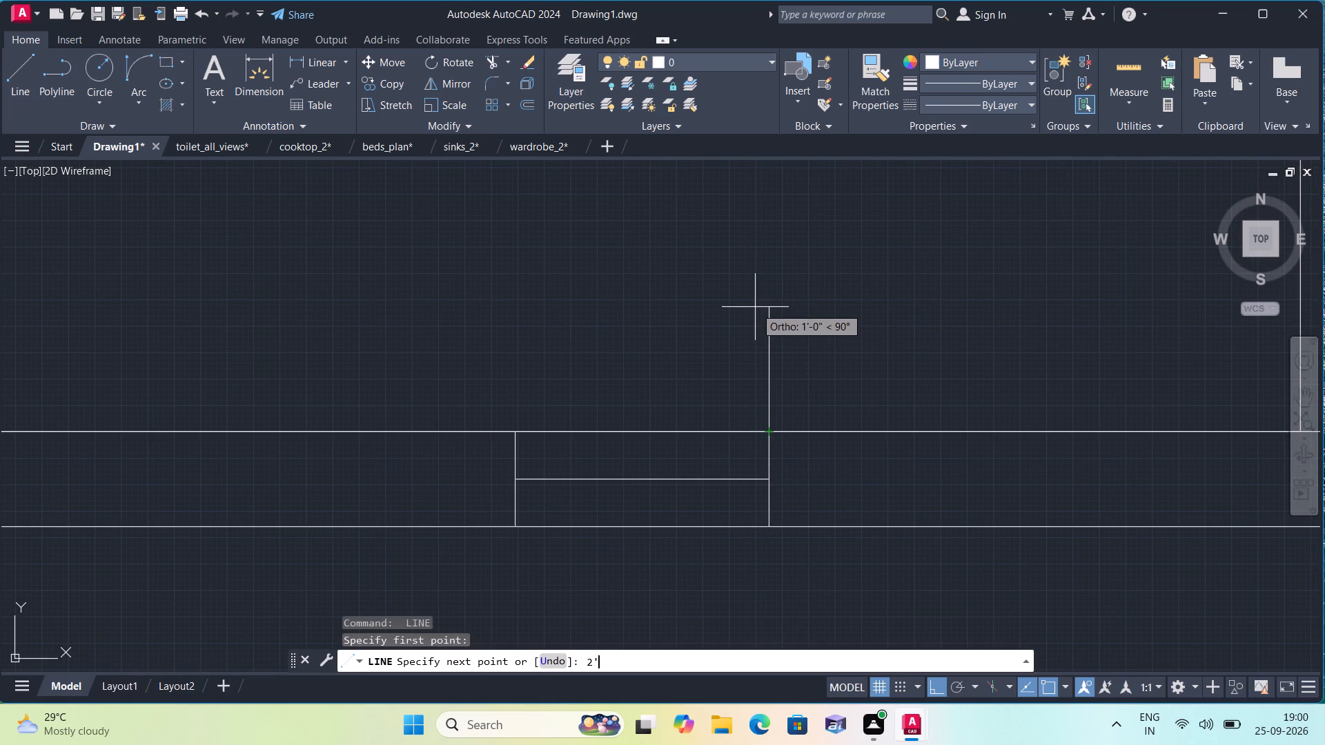
key(space)
key(Escape)
Draw a 2' line west from the wall-crossing line's midpoint, and a west jamb line across the full wall thickness at its end.
scroll(710, 339, down, 1)
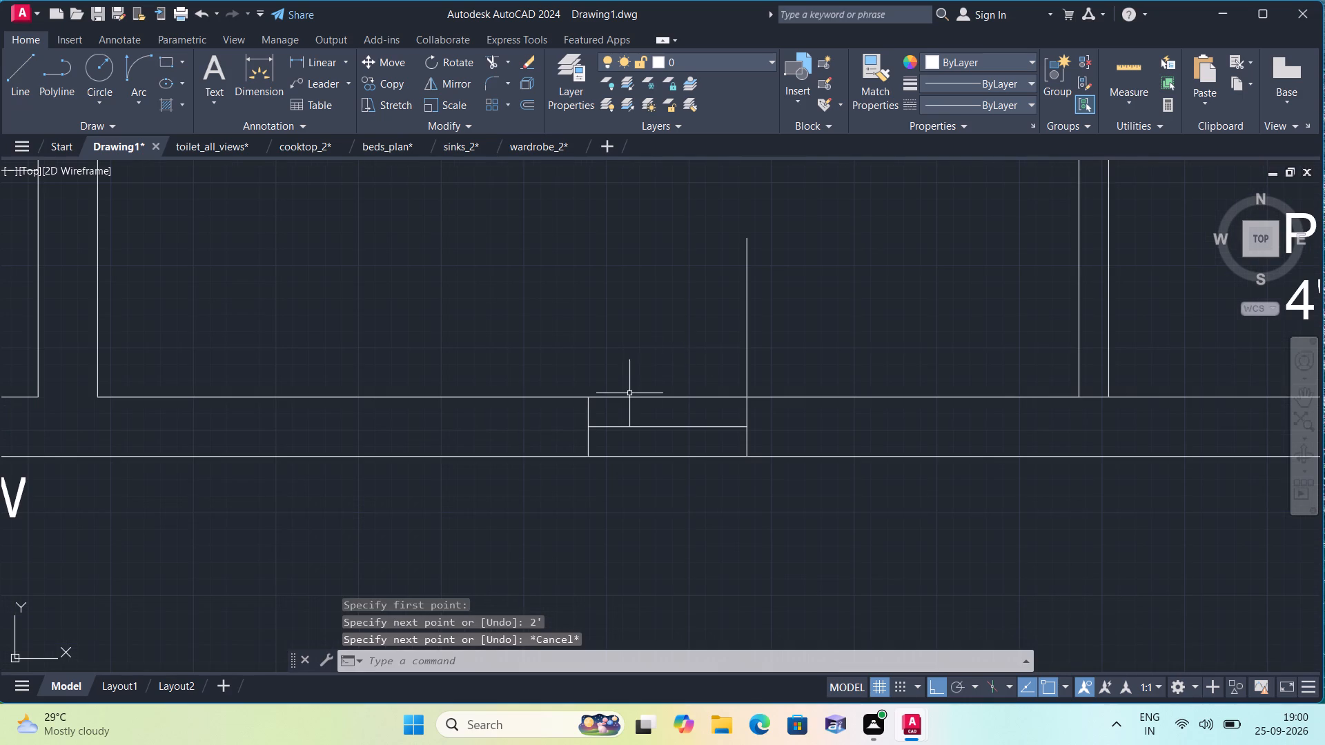
middle_drag(628, 393, 634, 358)
key(l)
key(space)
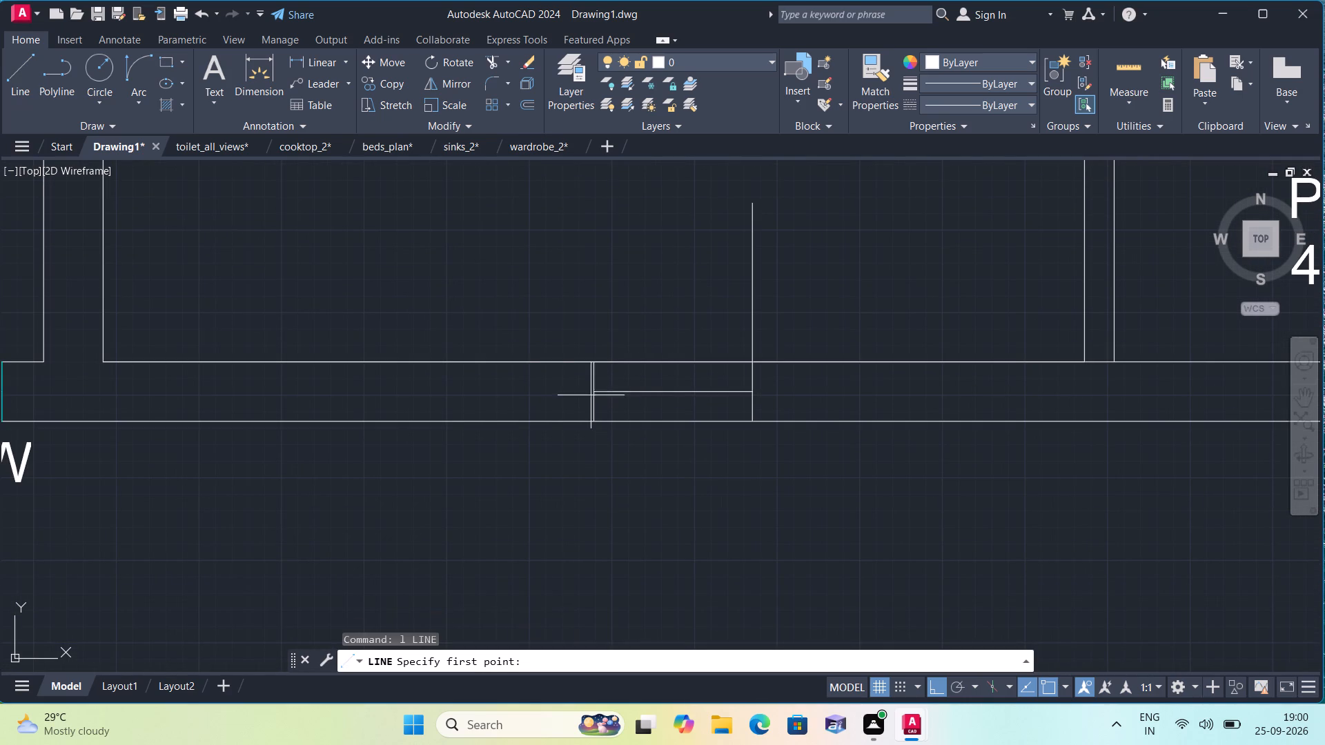
click(590, 392)
text(2')
key(space)
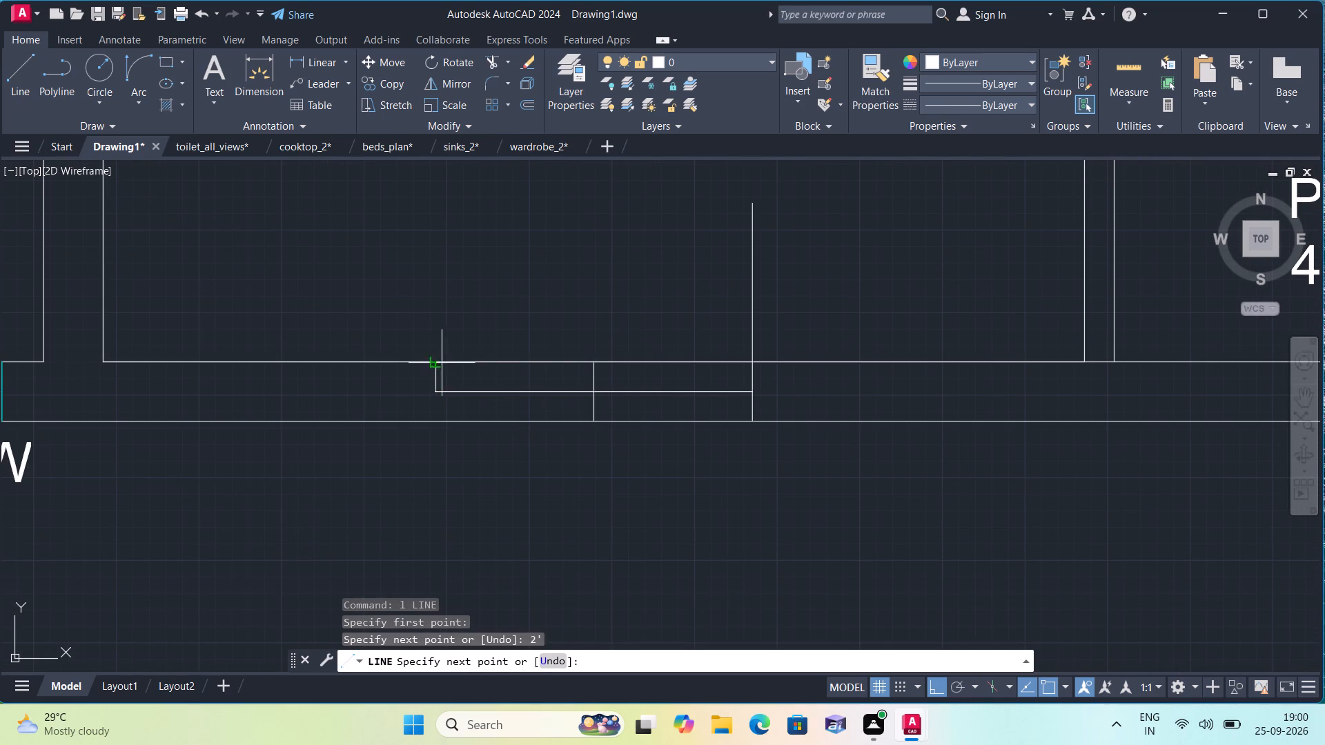
click(439, 359)
key(space)
key(space)
click(435, 391)
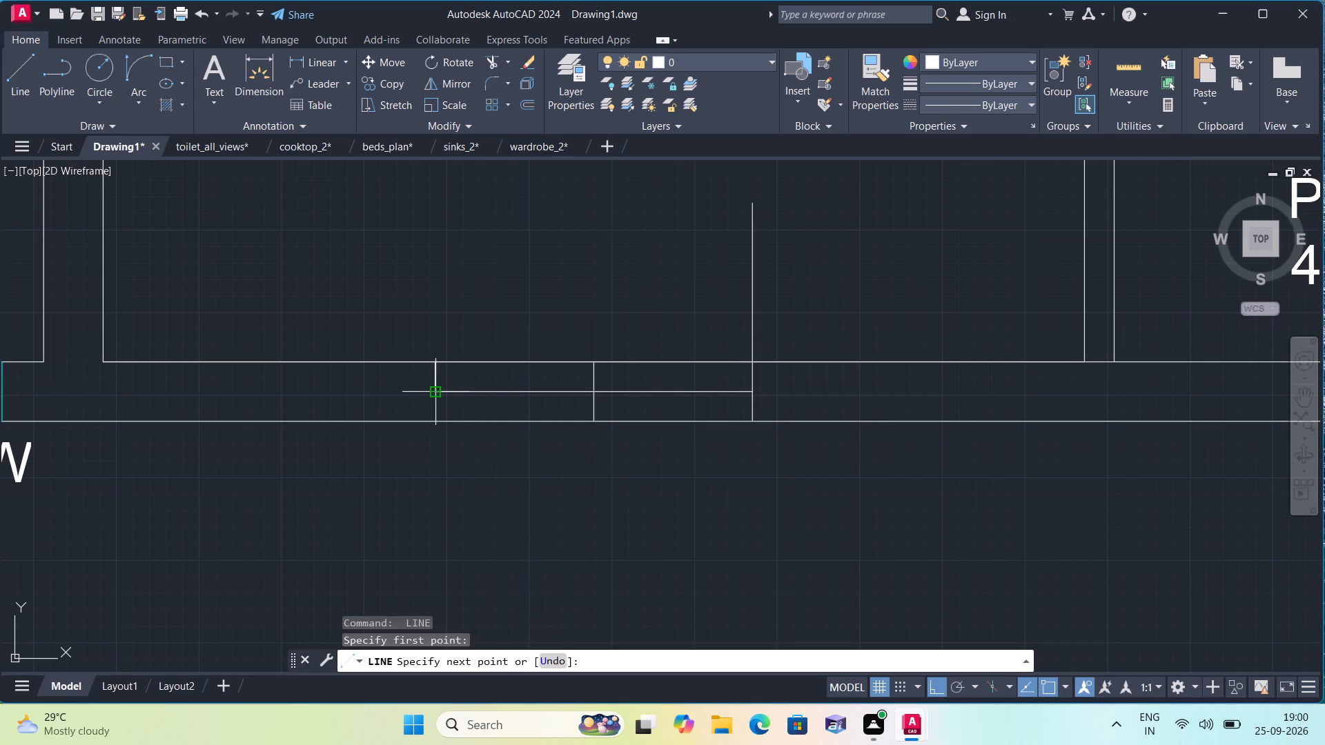
click(434, 418)
key(space)
Draw a 2' vertical door-leaf line into the LIVING ROOM from the top of the west jamb.
key(space)
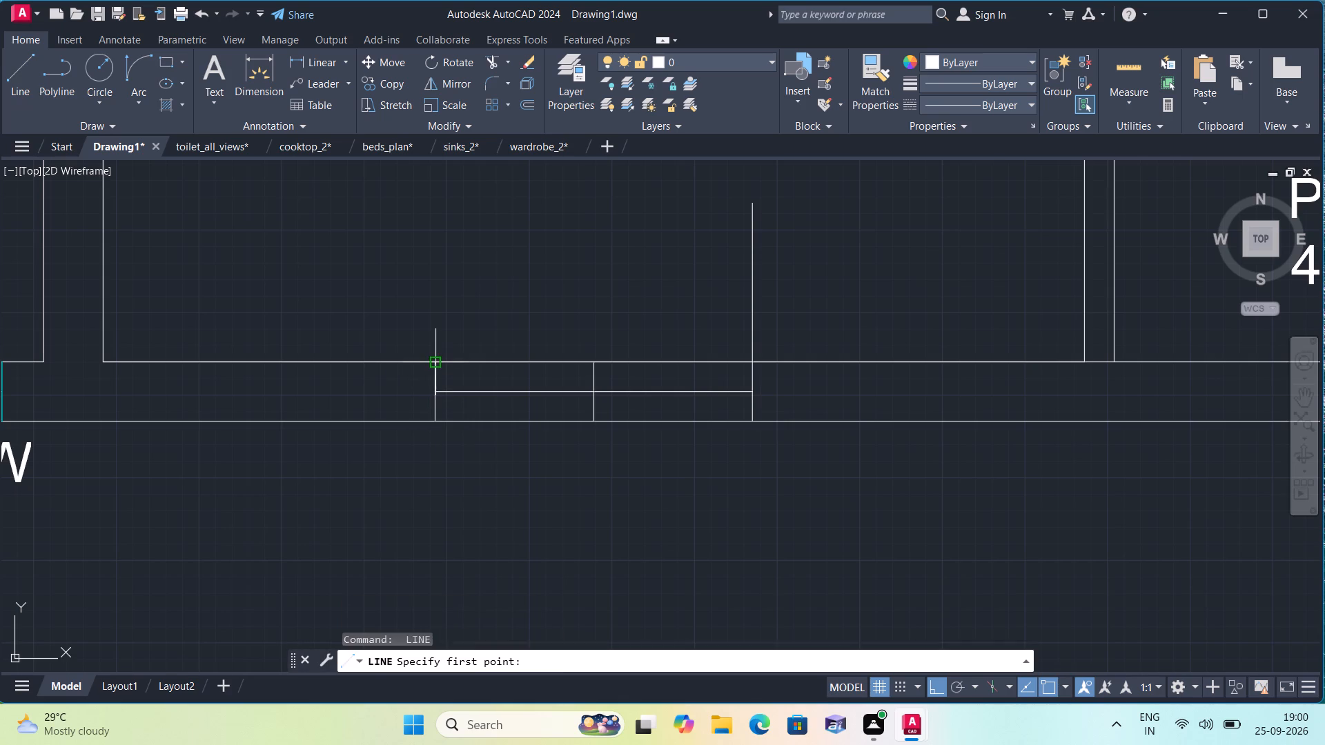
click(436, 366)
text(2')
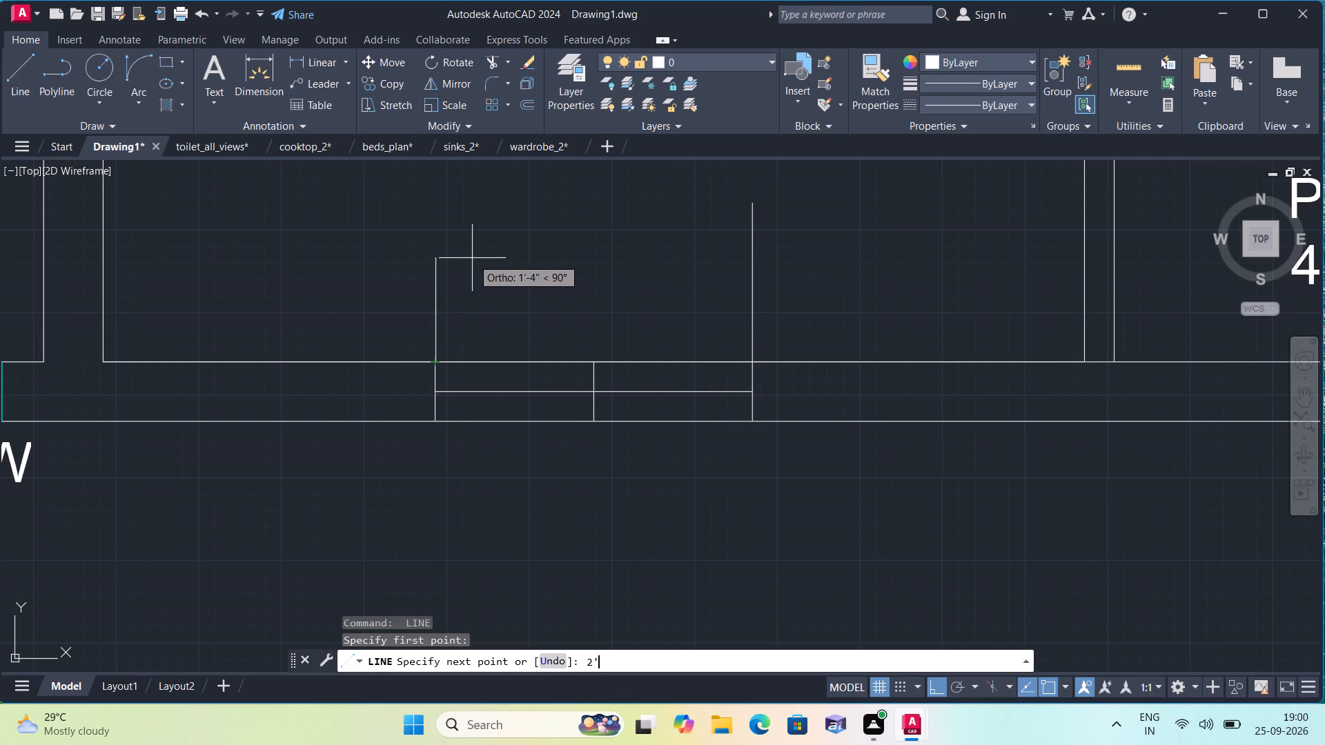
key(space)
key(Escape)
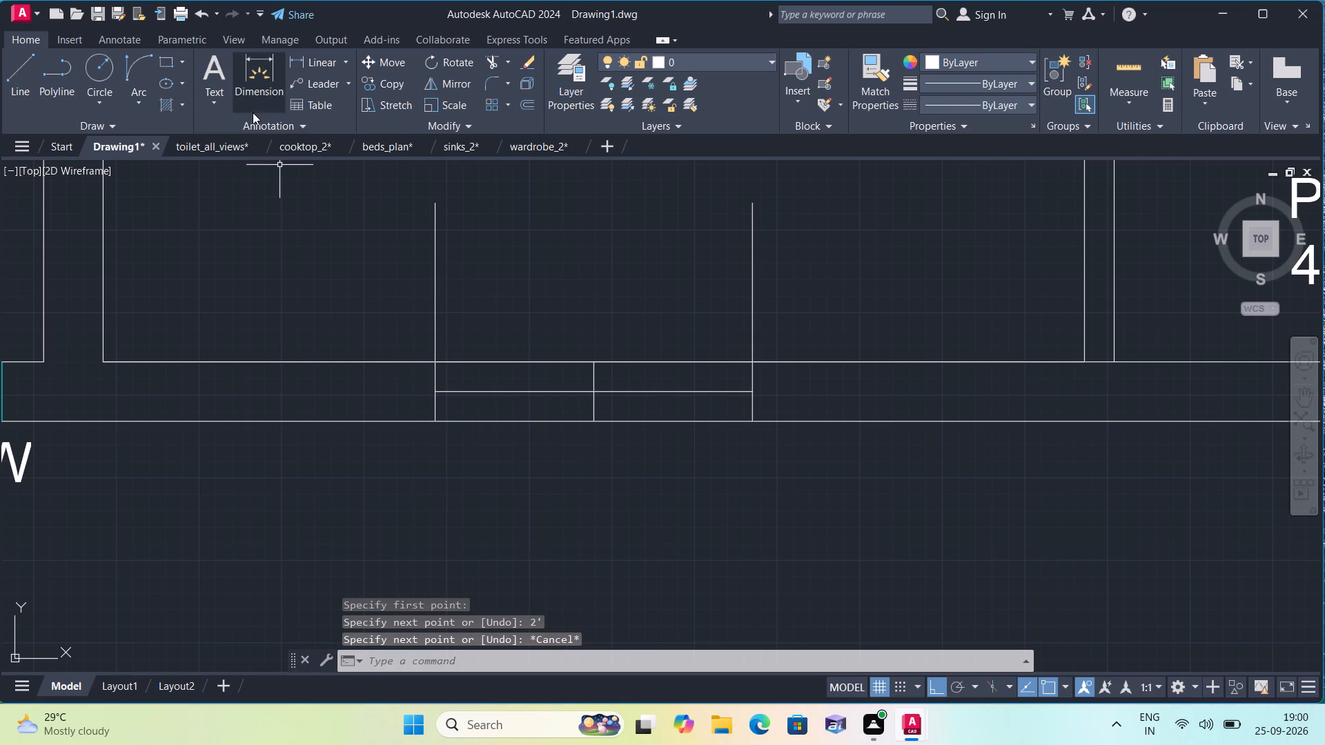
Draw the west door-swing arc with Start, End, Direction, from the west leaf's top end to the centre line's top end.
click(144, 106)
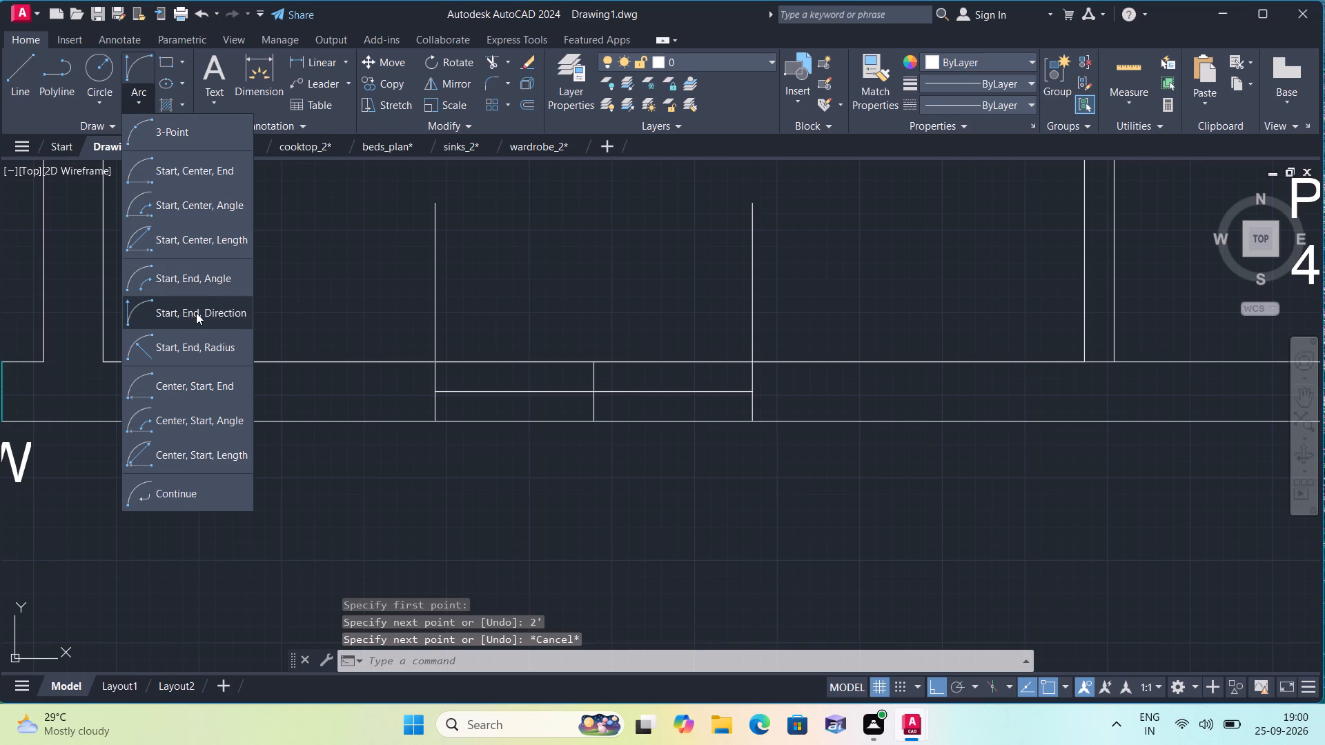
click(195, 312)
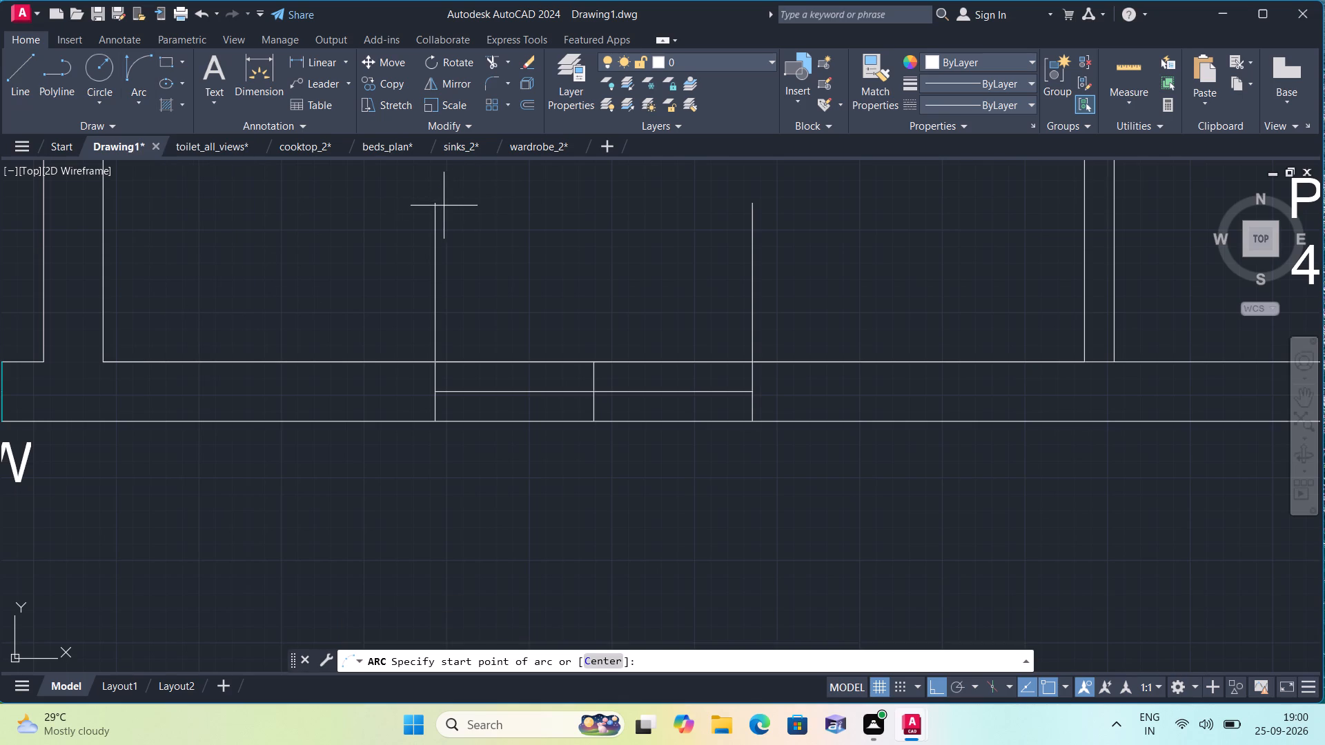
click(435, 203)
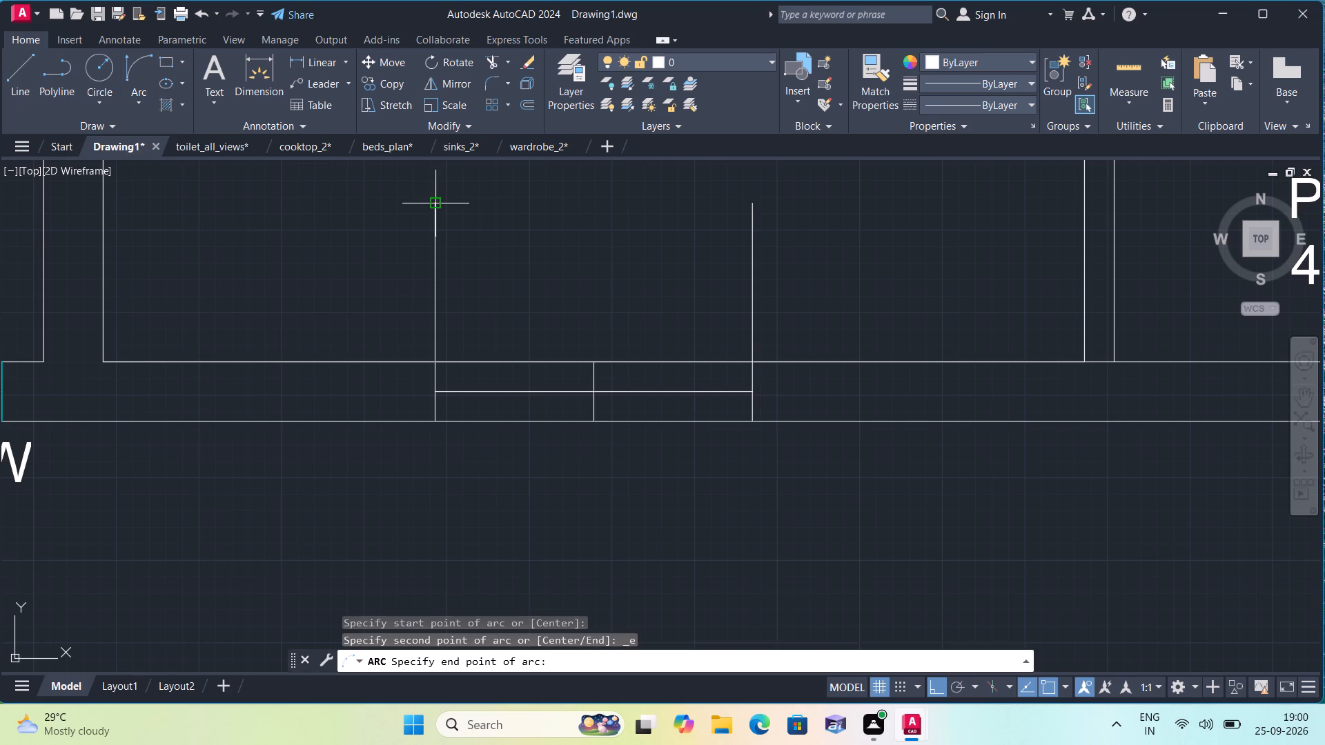
click(599, 361)
click(601, 284)
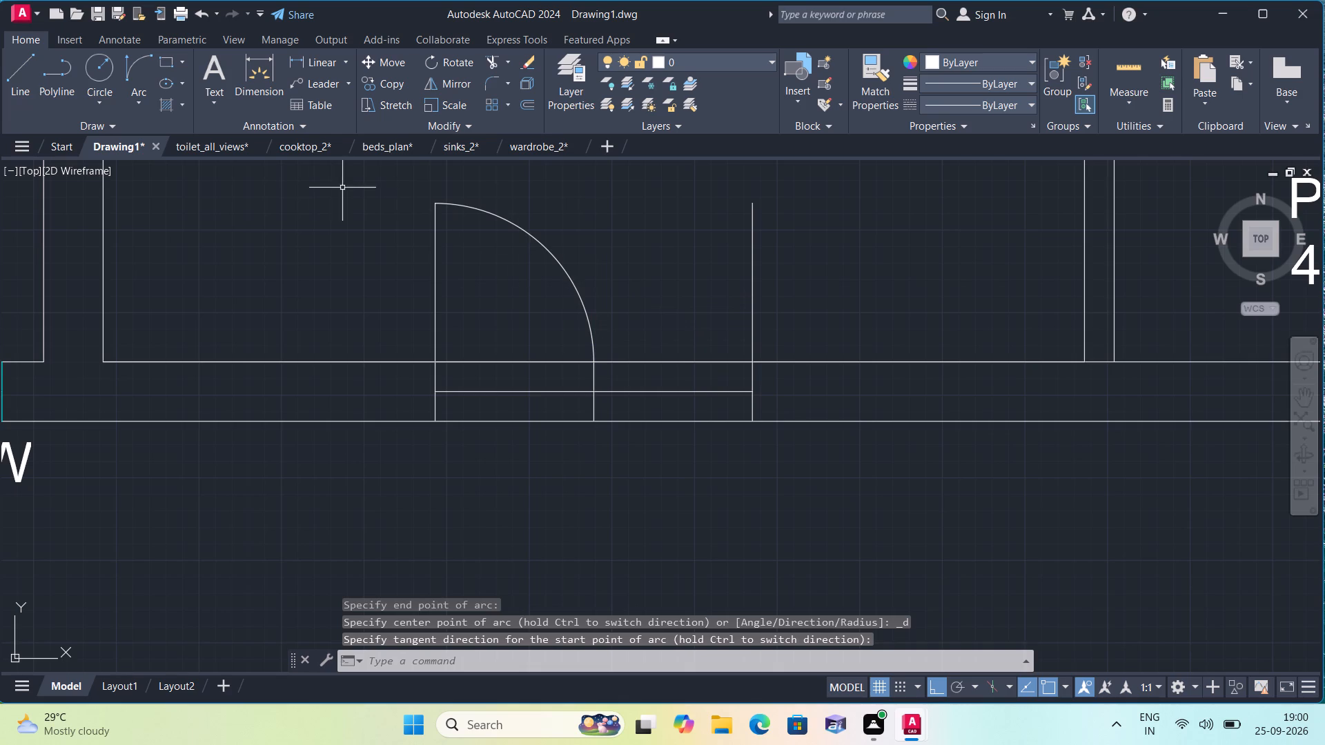
Draw the east door-swing arc with Start, End, Direction, from the east leaf's top end to the centre line's top end.
click(140, 99)
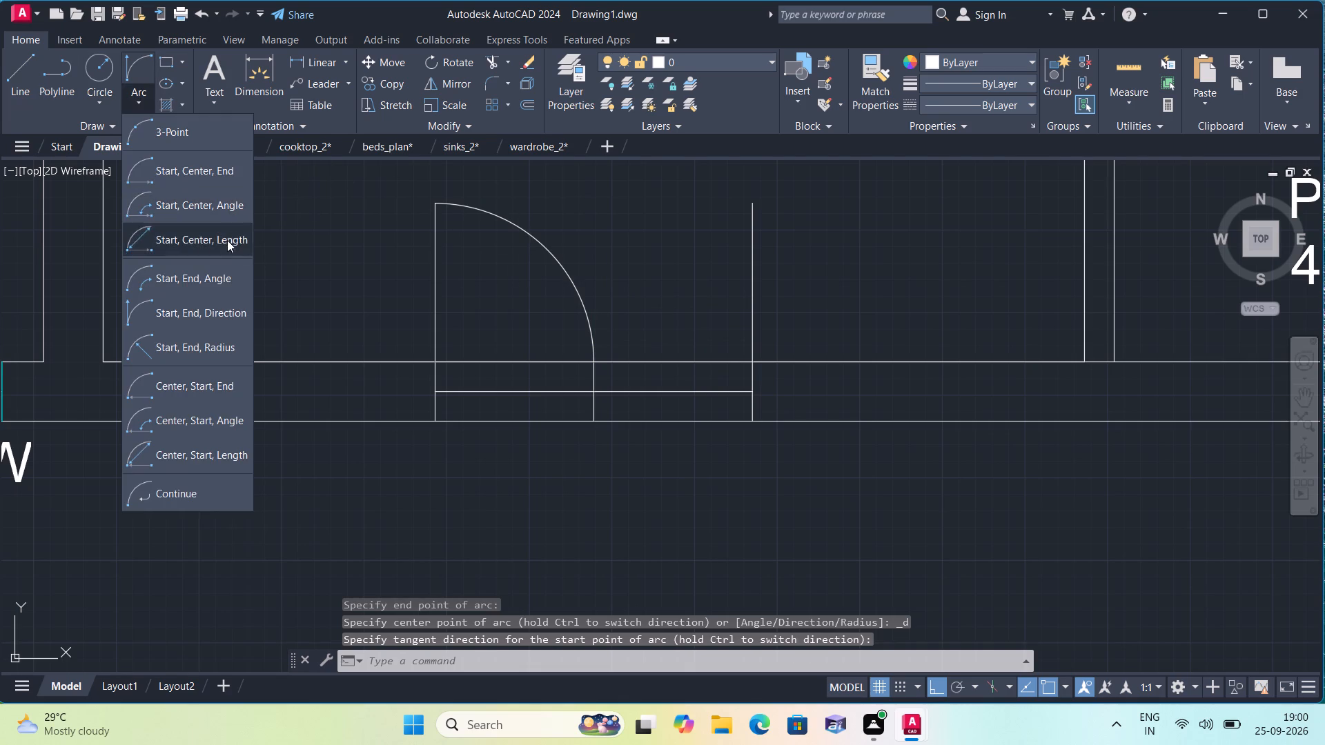
click(221, 306)
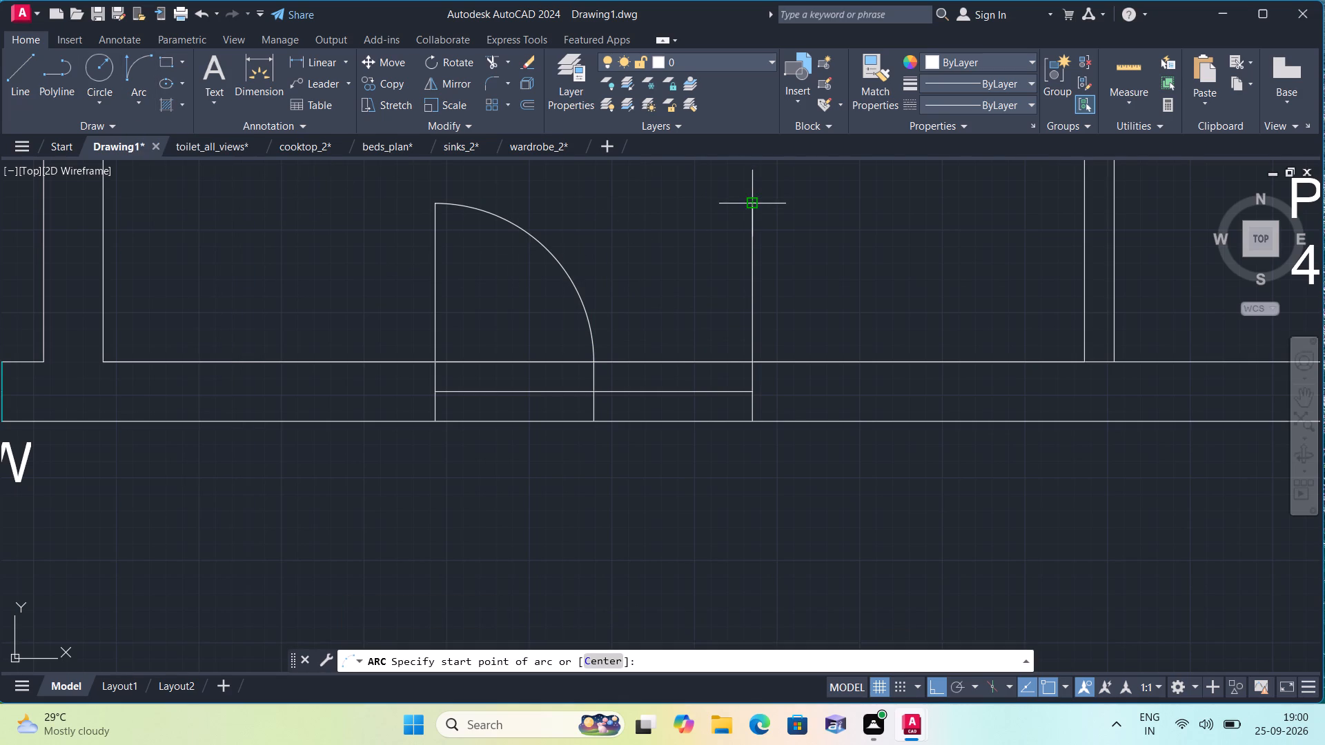
click(751, 199)
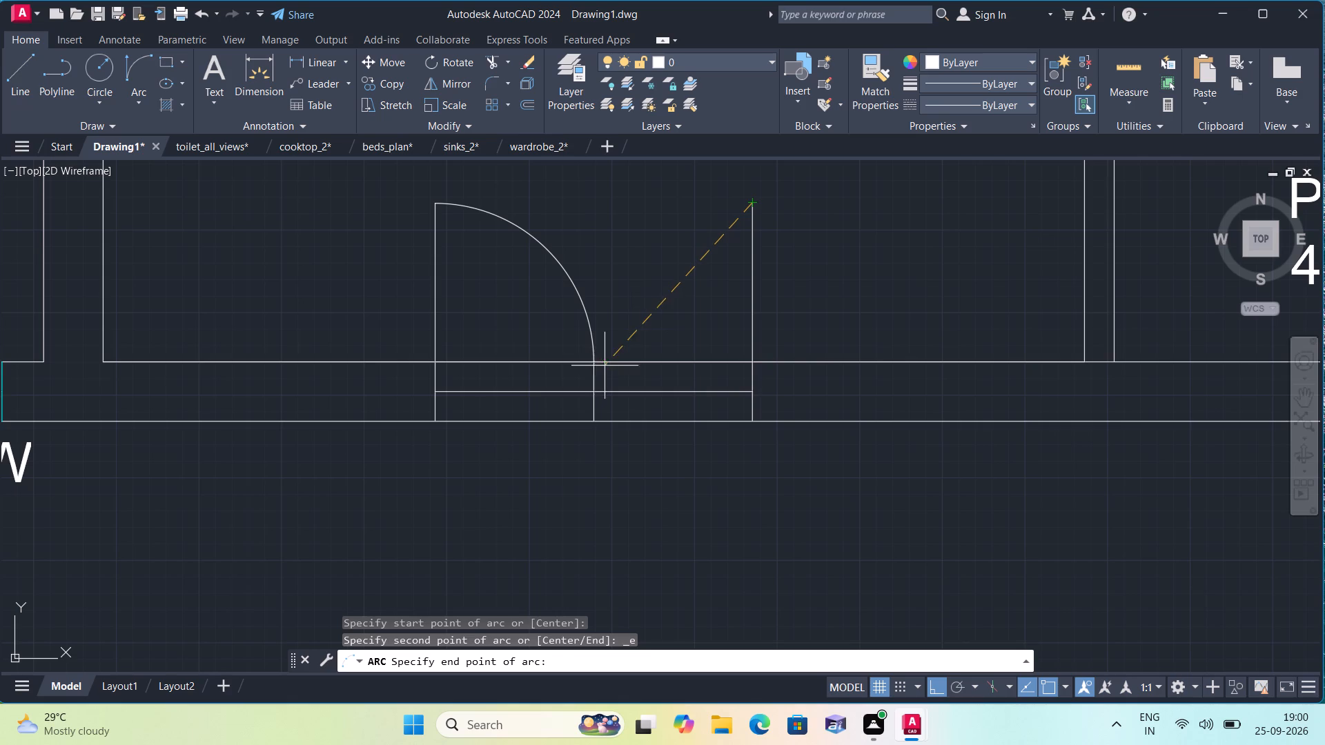
click(593, 364)
click(600, 244)
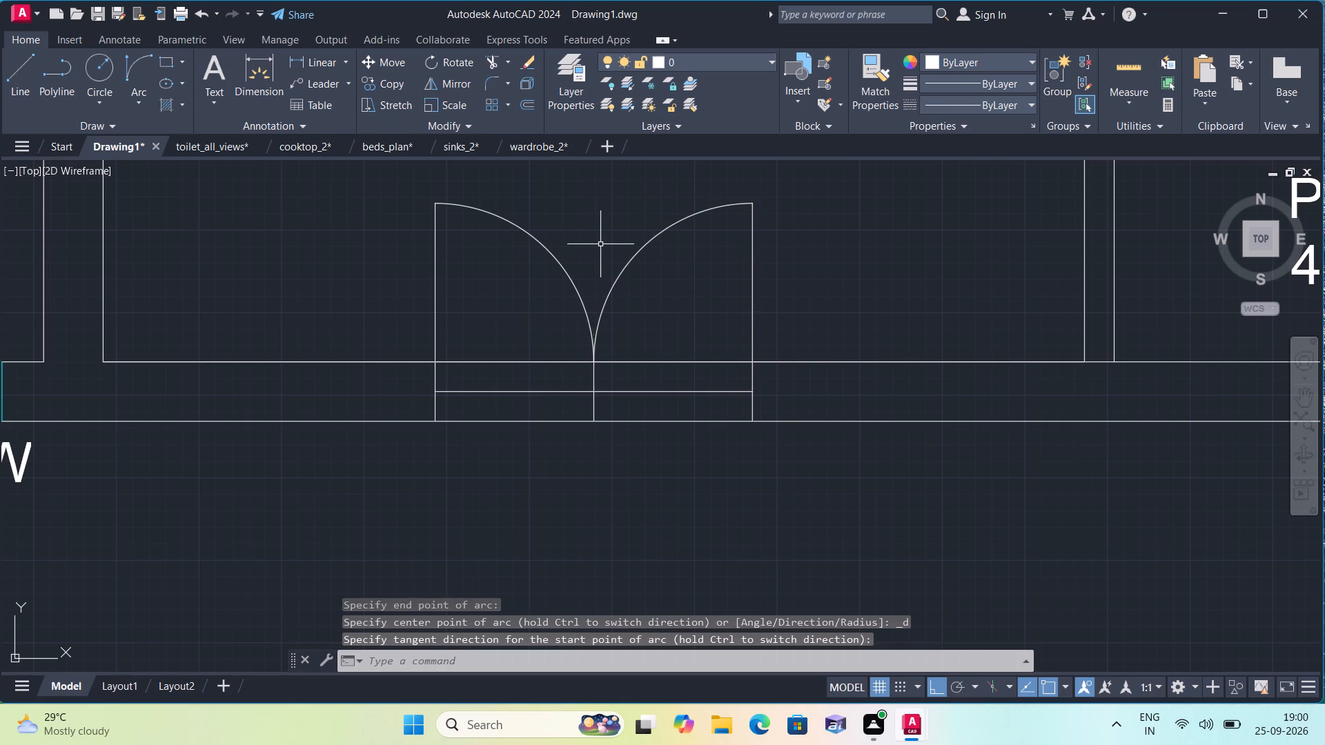
key(Escape)
Trim the wall faces, middle line and centre line between the two jambs to clear the double-door opening.
text(trim)
key(space)
click(527, 357)
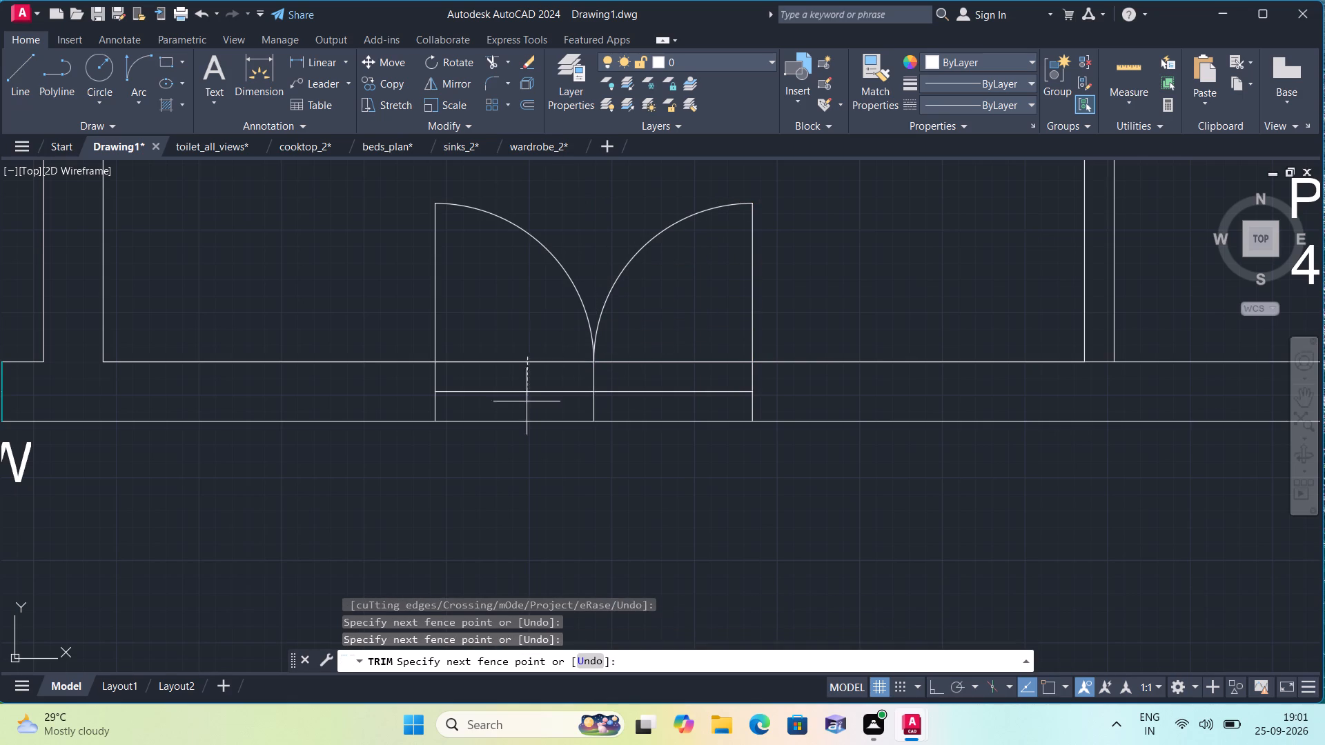
click(544, 453)
click(608, 444)
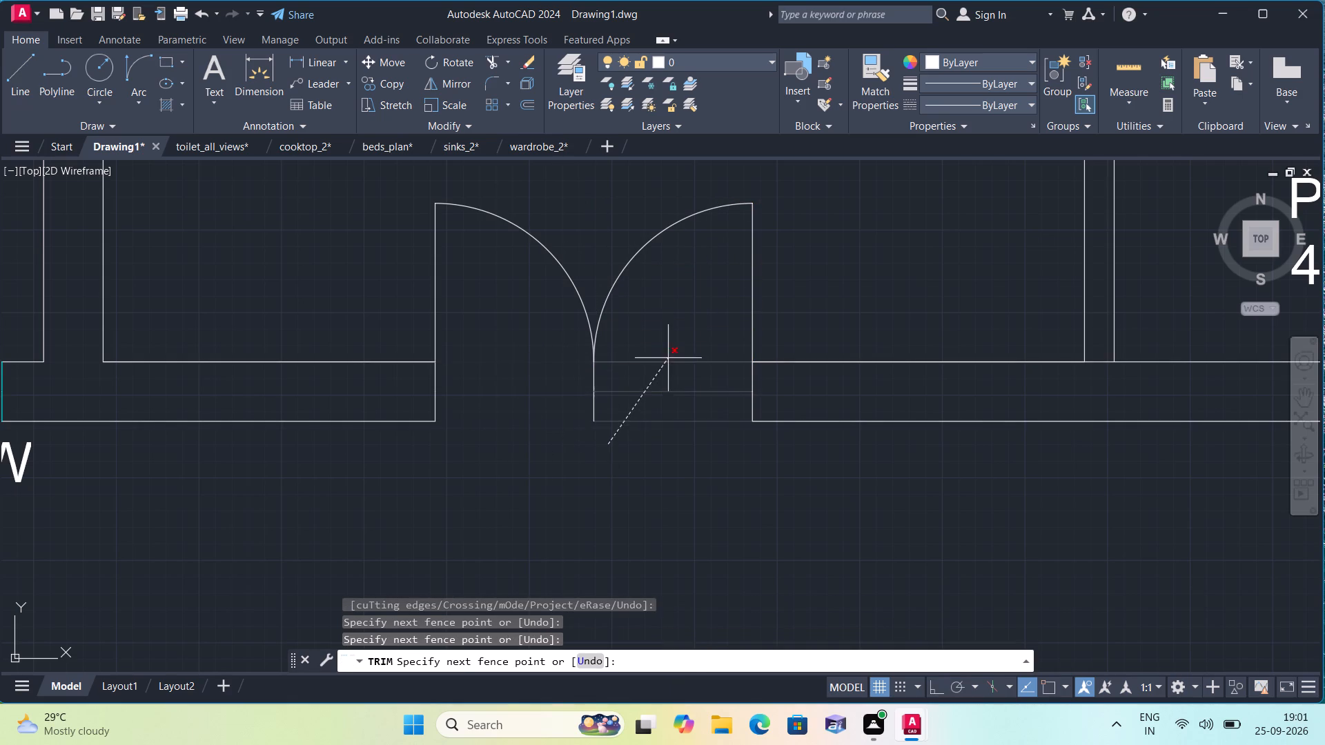
click(668, 348)
click(647, 384)
click(562, 384)
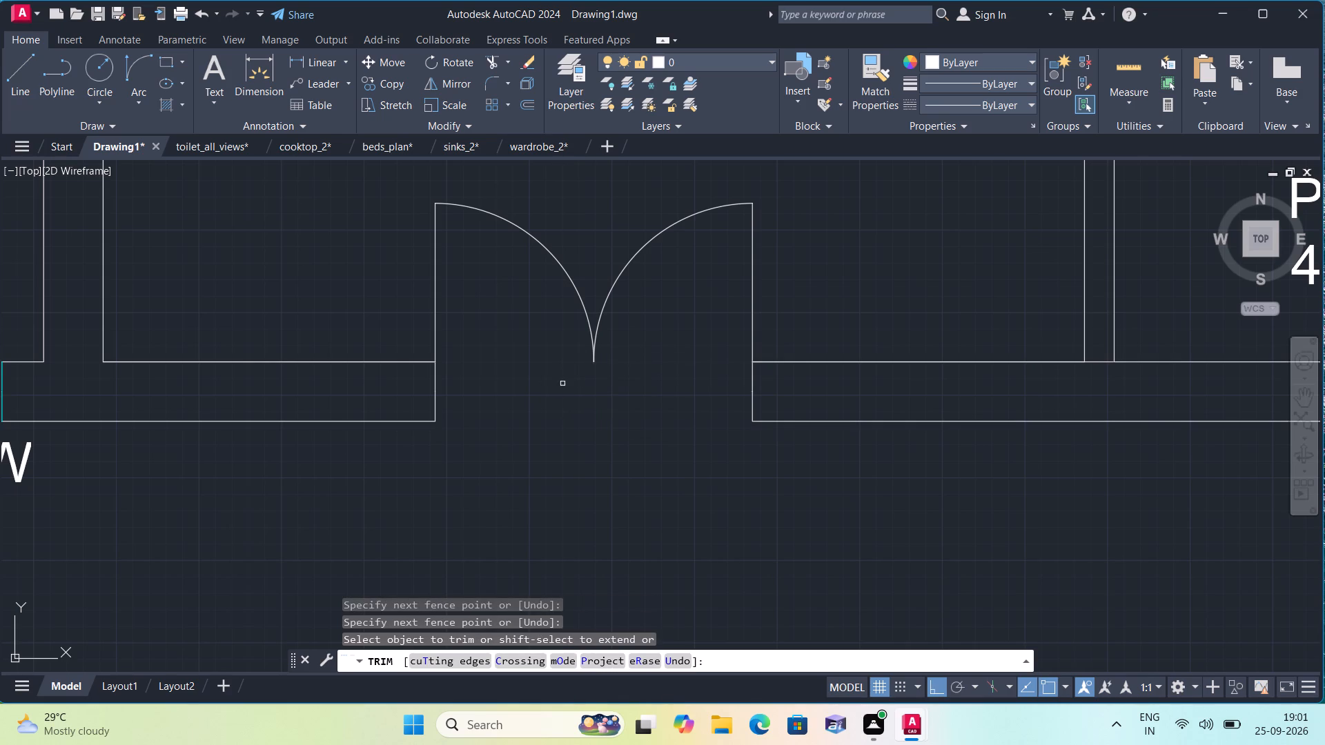
scroll(562, 387, down, 2)
key(Escape)
With Ortho off, copy the spare cyan window symbol by its top midpoint into the LIVING ROOM's south wall, east and west of the double door.
scroll(569, 414, down, 1)
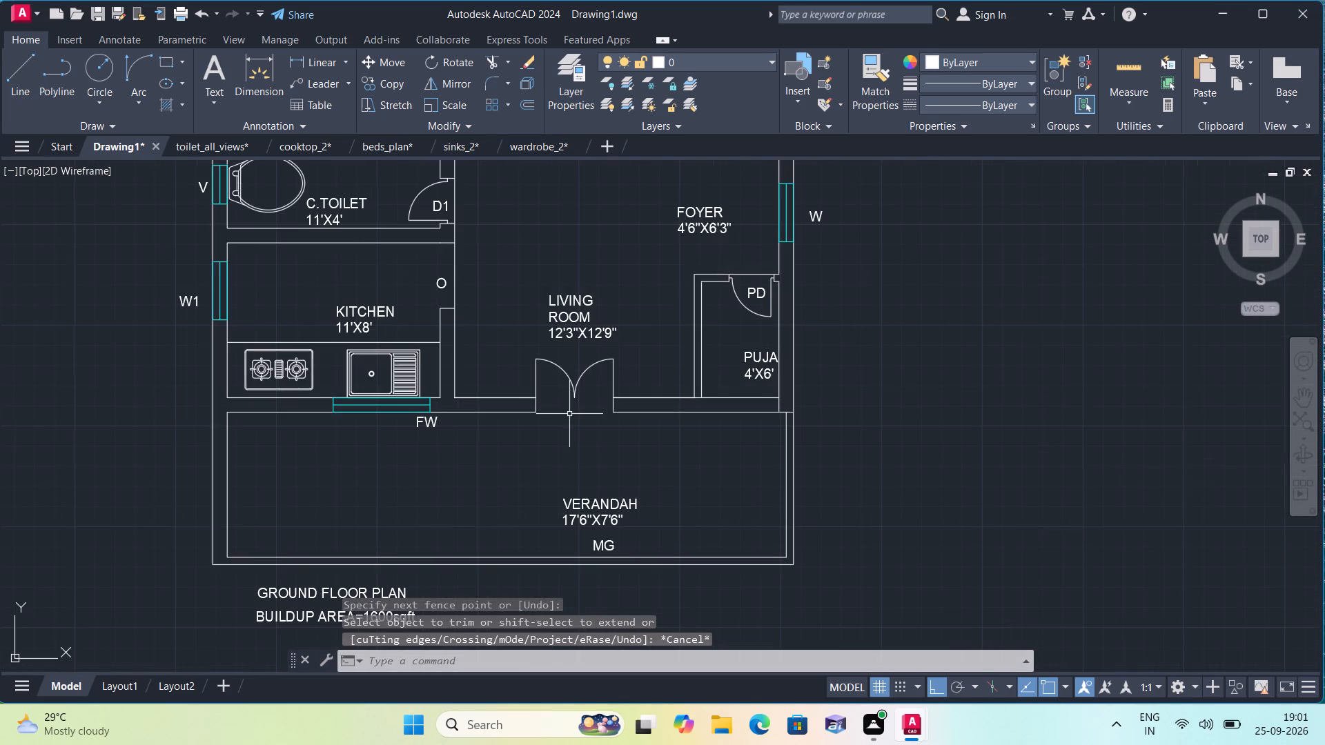
middle_drag(865, 355, 865, 370)
scroll(862, 341, down, 1)
scroll(929, 252, up, 1)
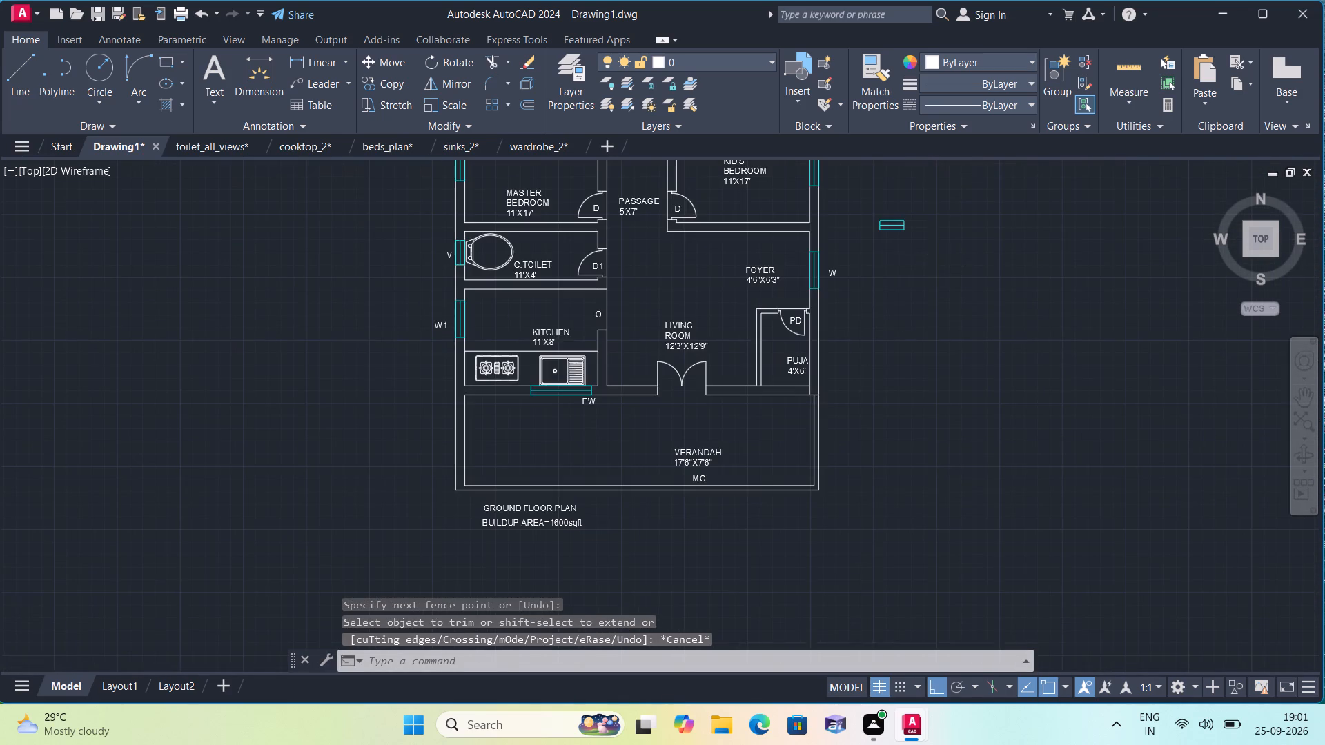
scroll(929, 252, up, 1)
click(929, 252)
click(776, 169)
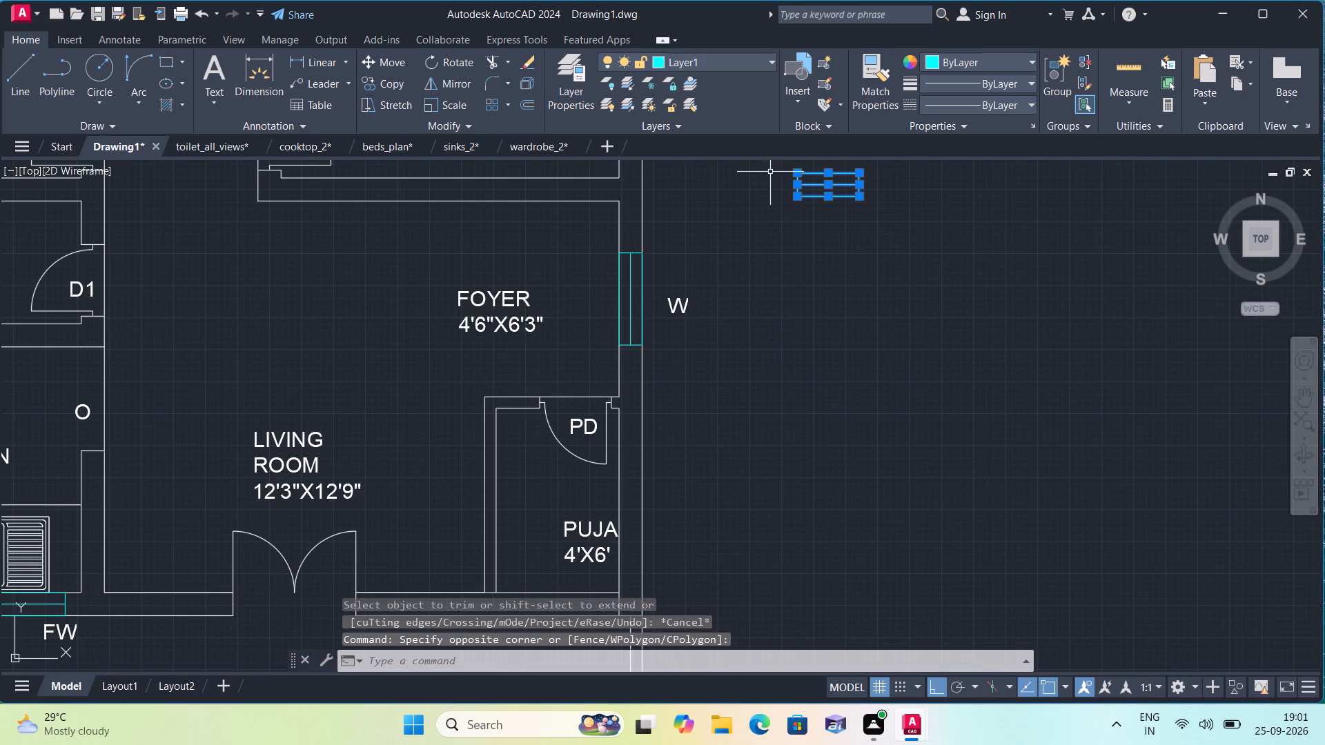
click(382, 81)
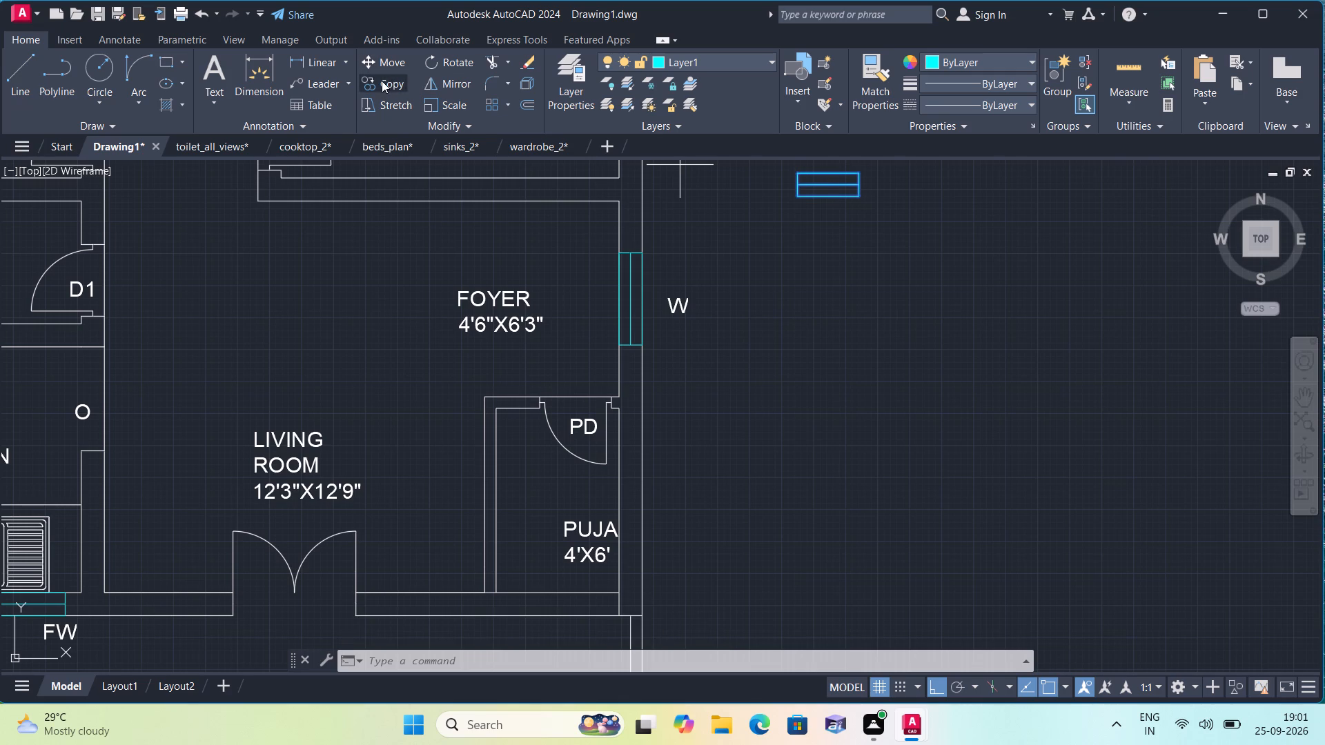
click(823, 172)
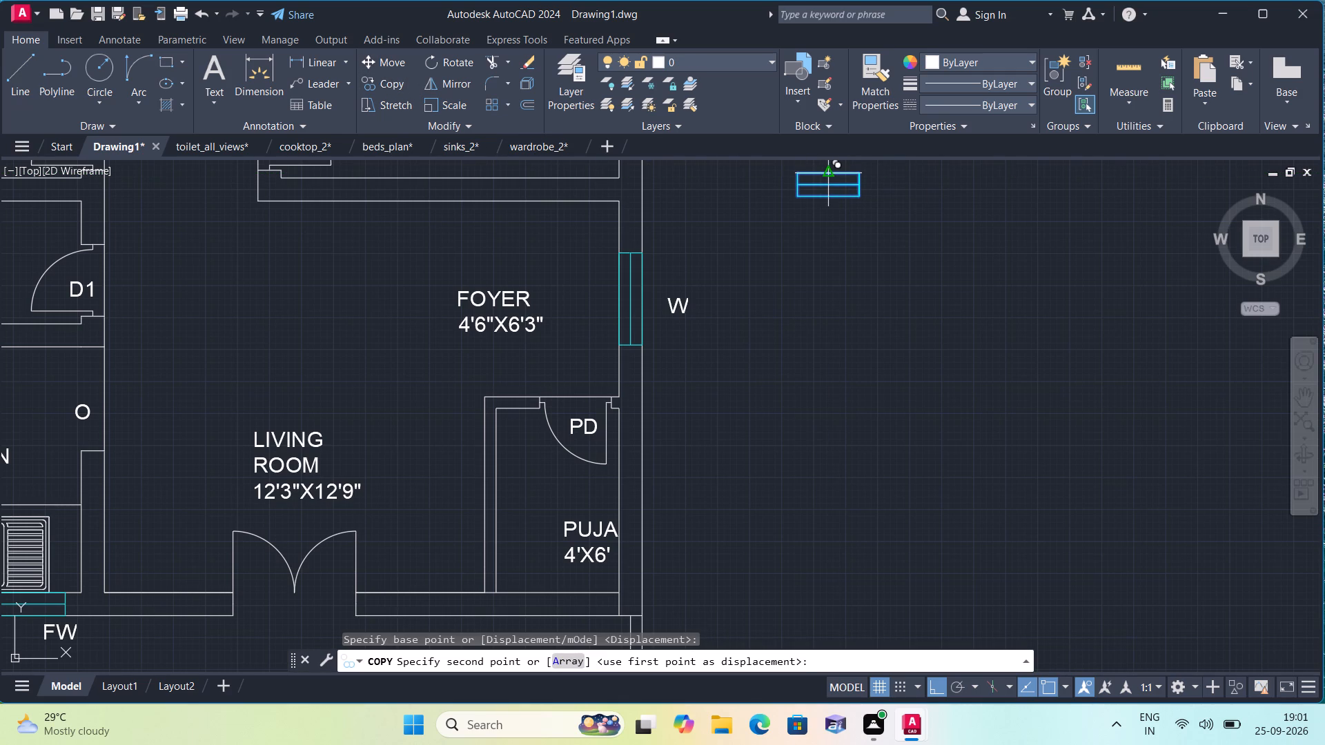
key(F8)
middle_drag(781, 382, 769, 331)
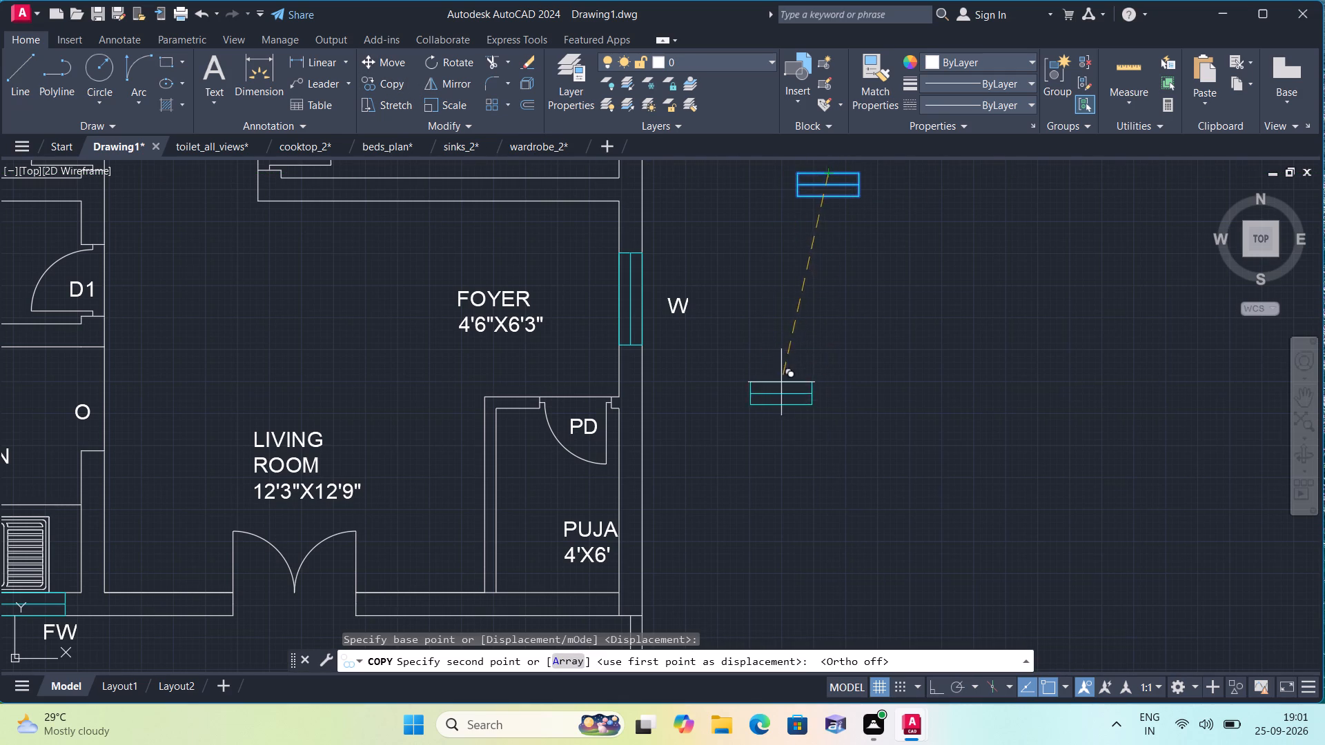
middle_drag(769, 331, 861, 161)
scroll(839, 192, down, 1)
scroll(641, 279, up, 2)
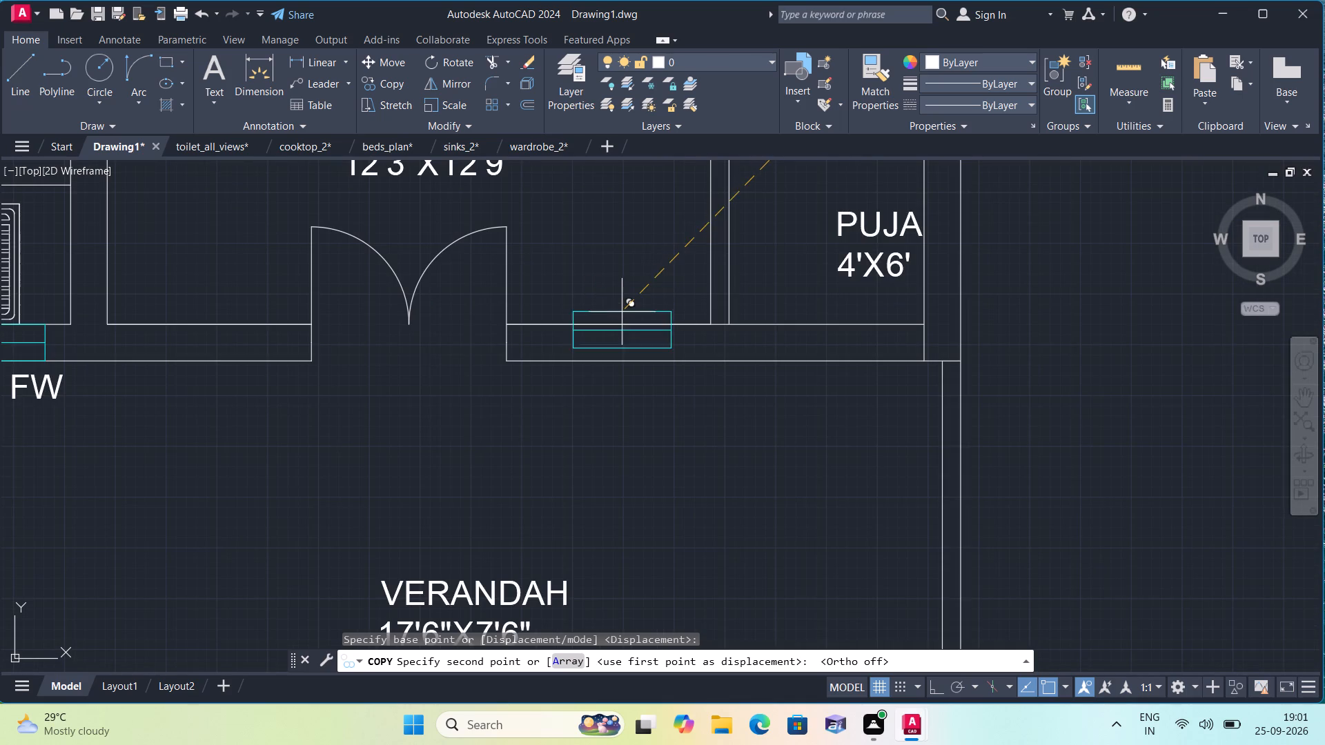
click(622, 326)
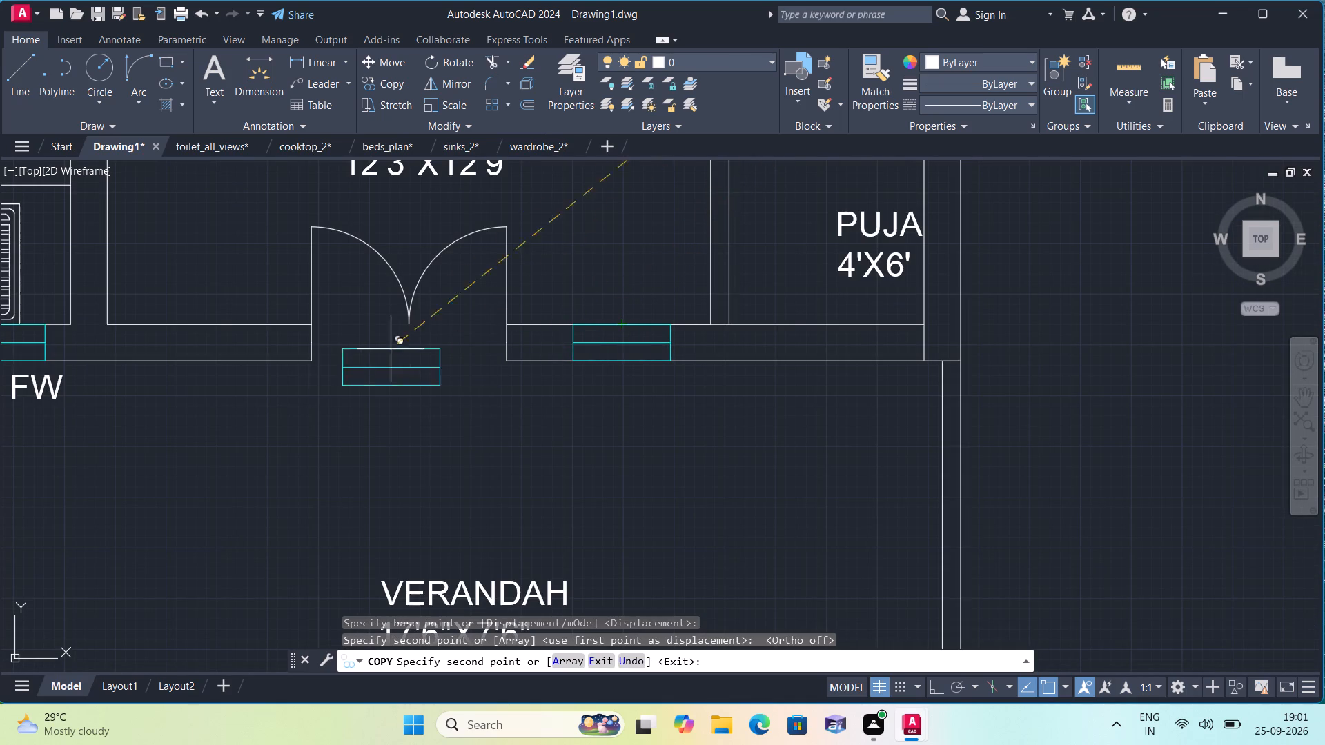
click(218, 323)
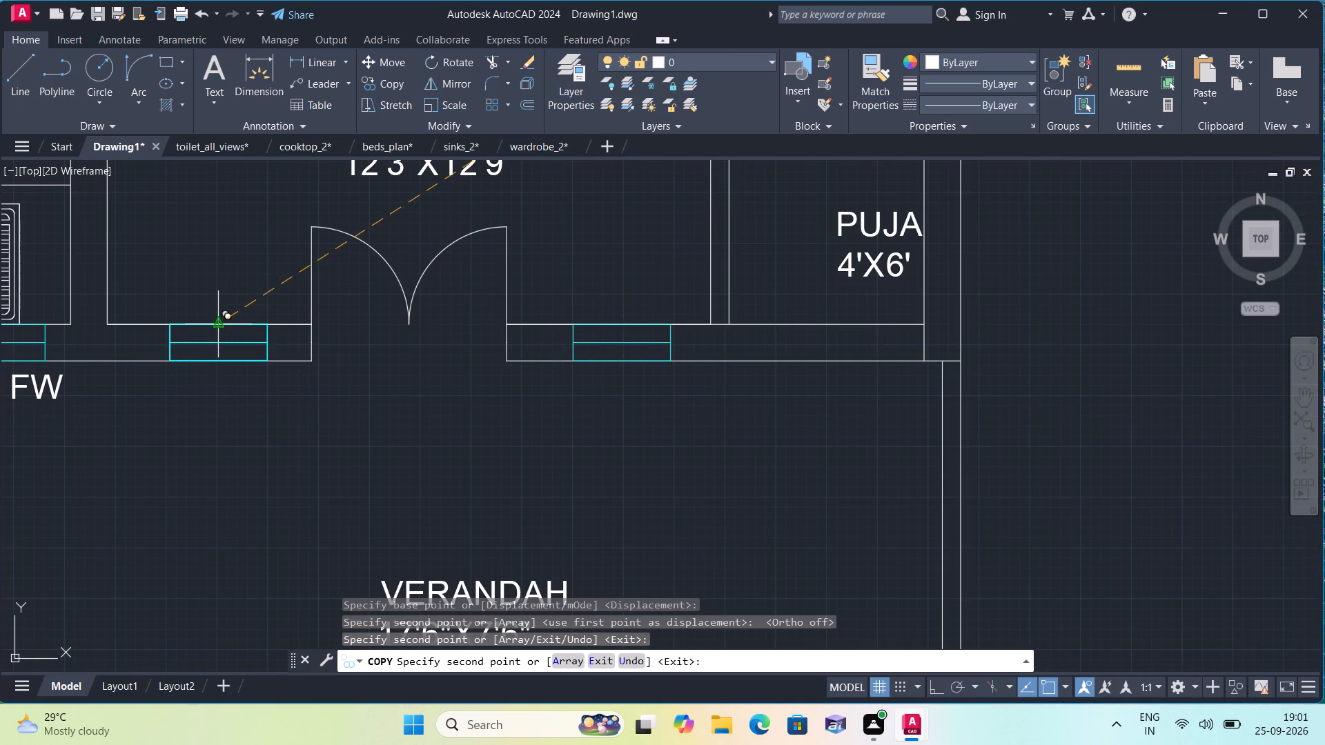
key(Escape)
Delete the spare cyan window symbol outside the plan, east of the FOYER.
scroll(233, 330, down, 4)
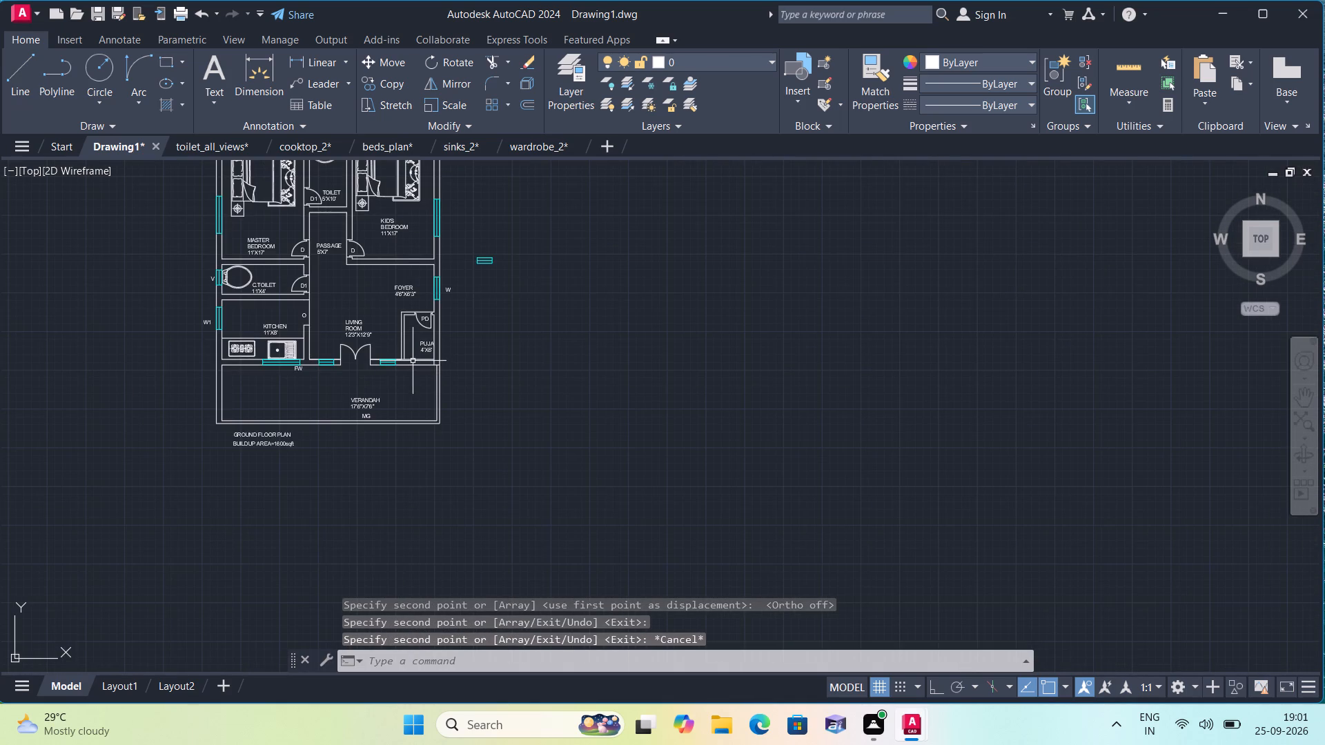
scroll(413, 357, up, 2)
middle_drag(413, 357, 662, 411)
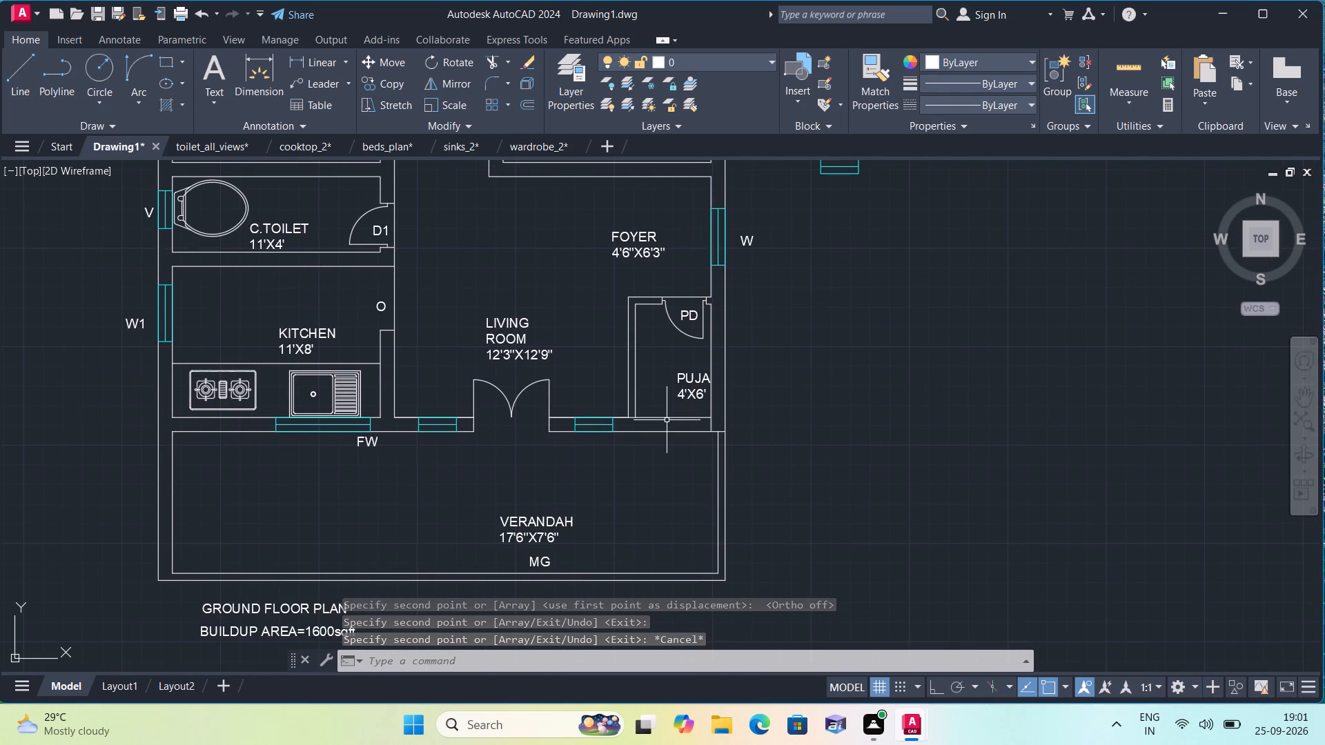
scroll(668, 415, down, 1)
click(749, 211)
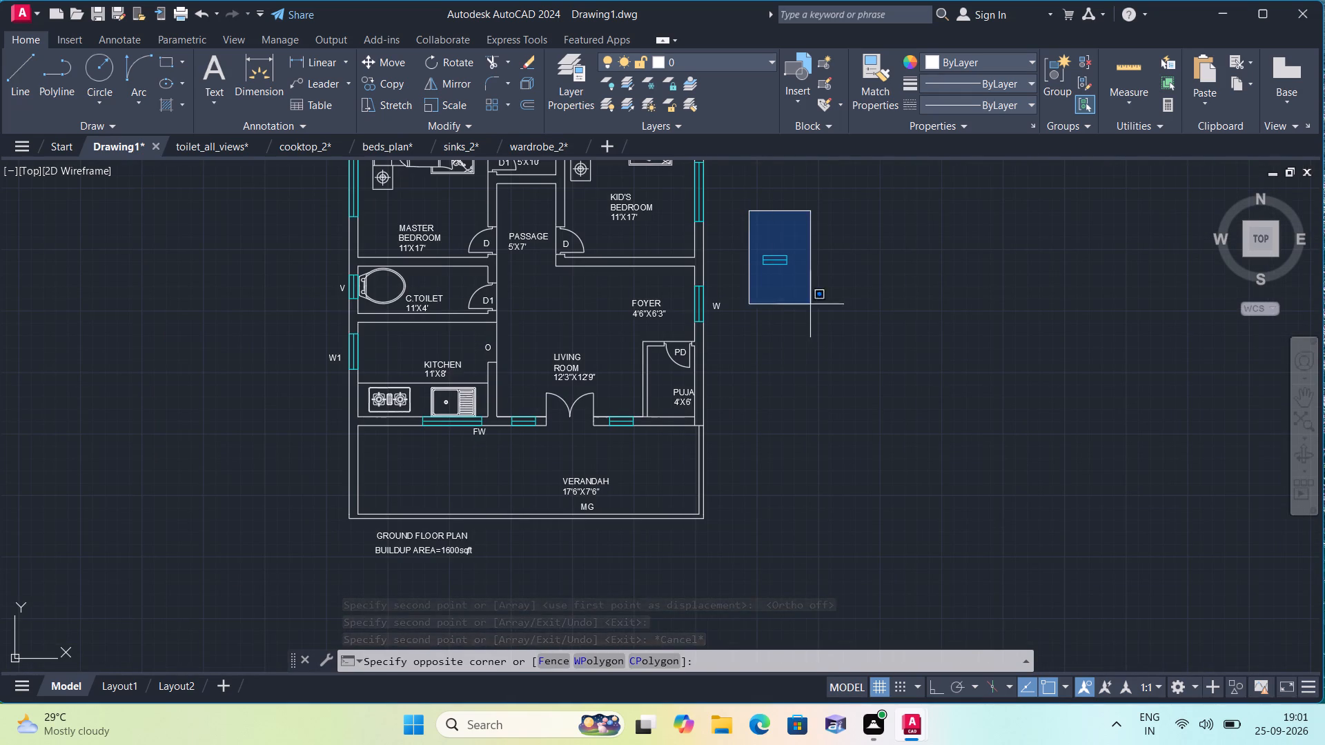
click(849, 324)
key(Delete)
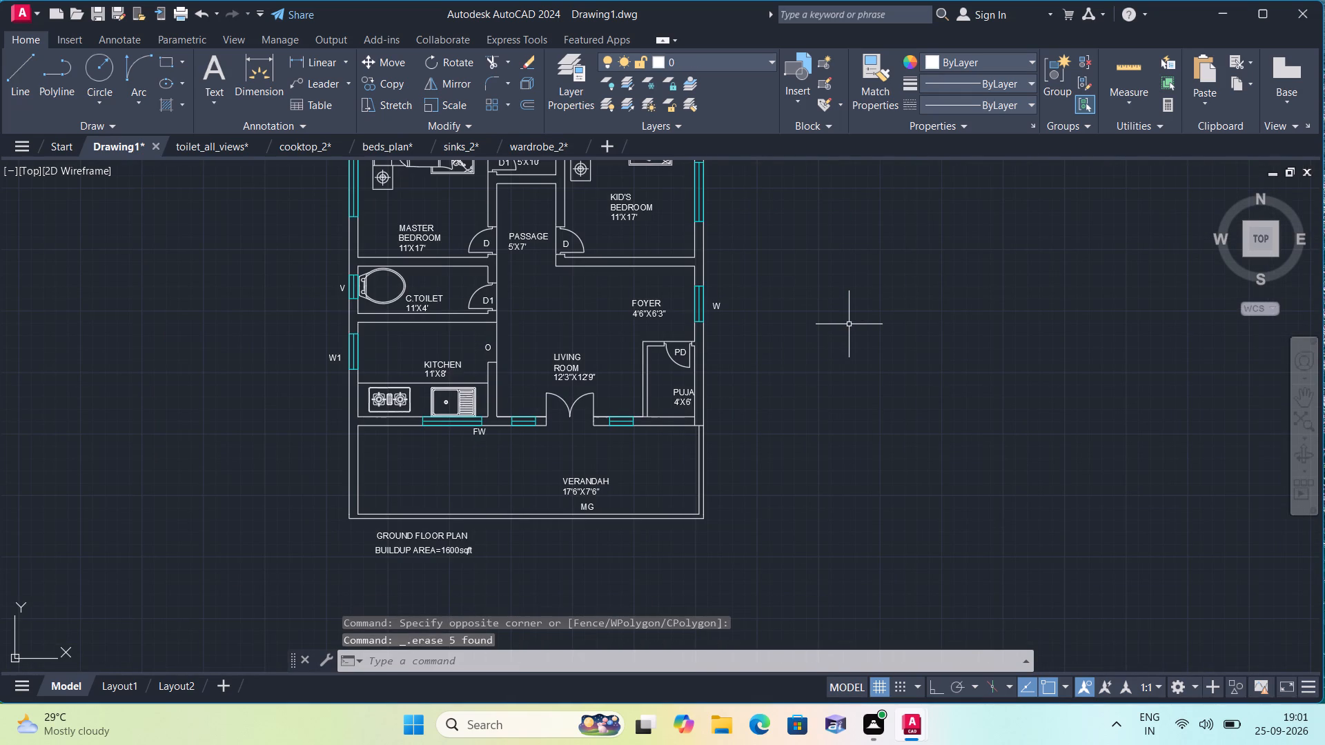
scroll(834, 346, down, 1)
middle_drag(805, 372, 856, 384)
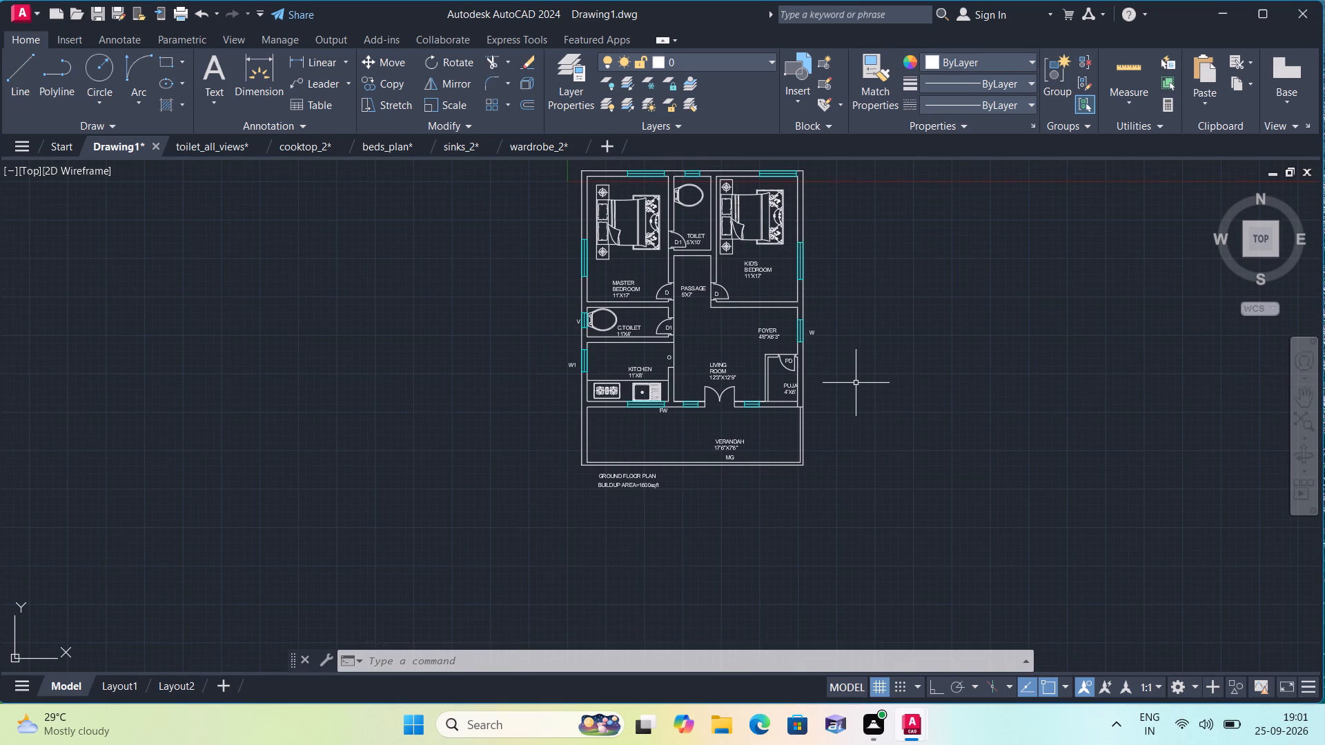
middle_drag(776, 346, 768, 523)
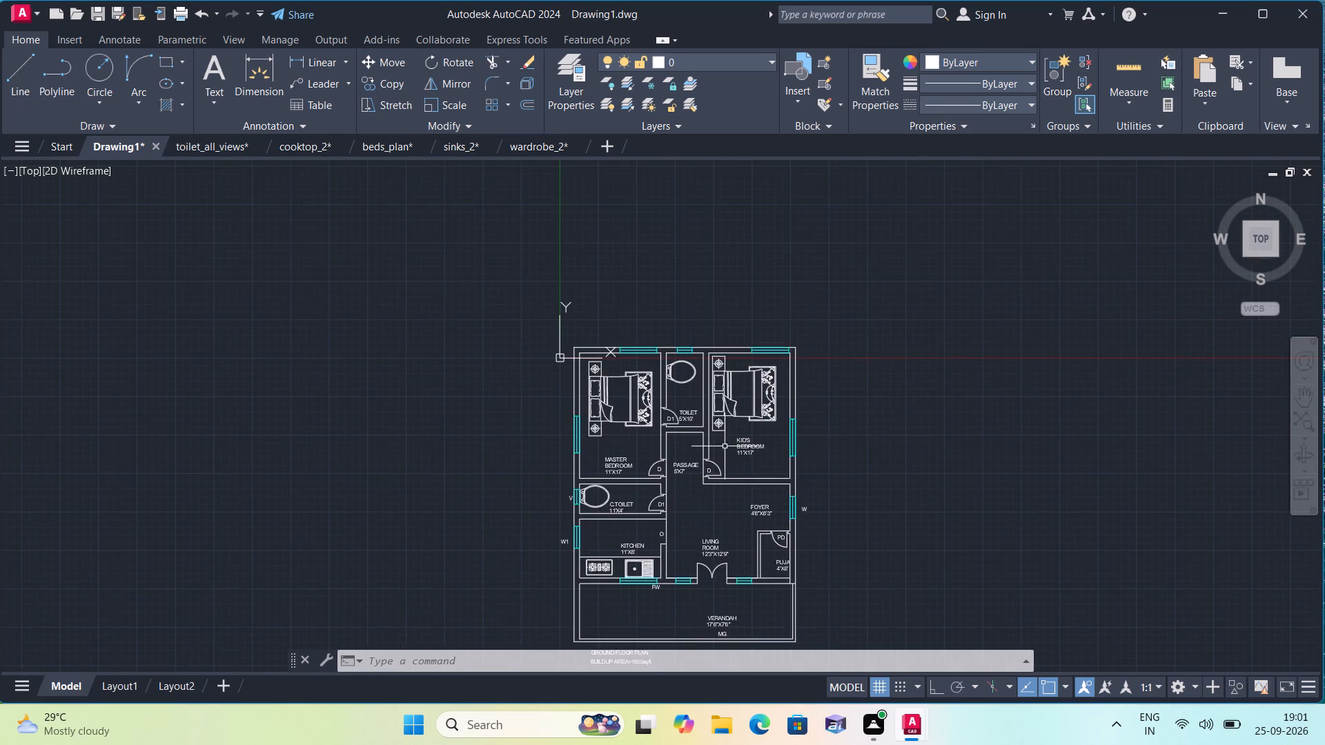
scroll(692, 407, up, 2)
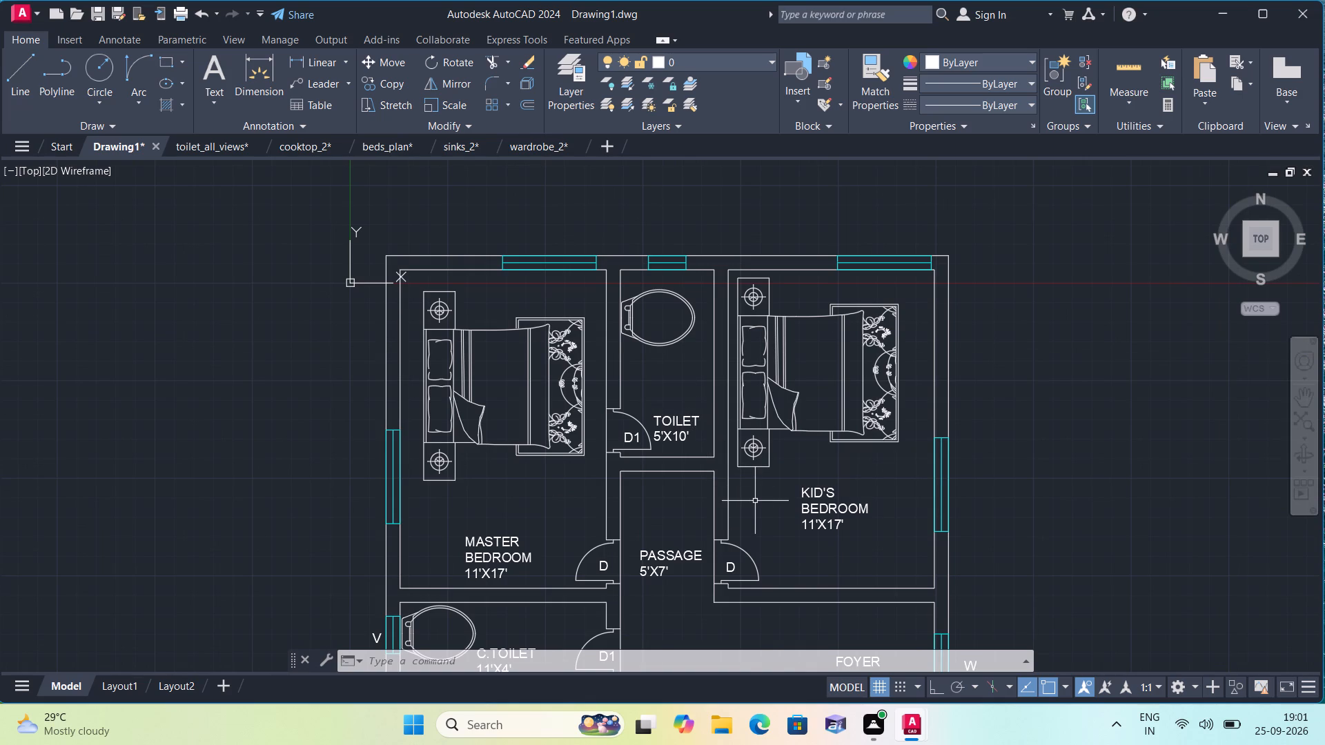
Draw the main gate's west jamb as a short line across the VERANDAH's south wall, west of the MG label.
middle_drag(755, 501, 727, 381)
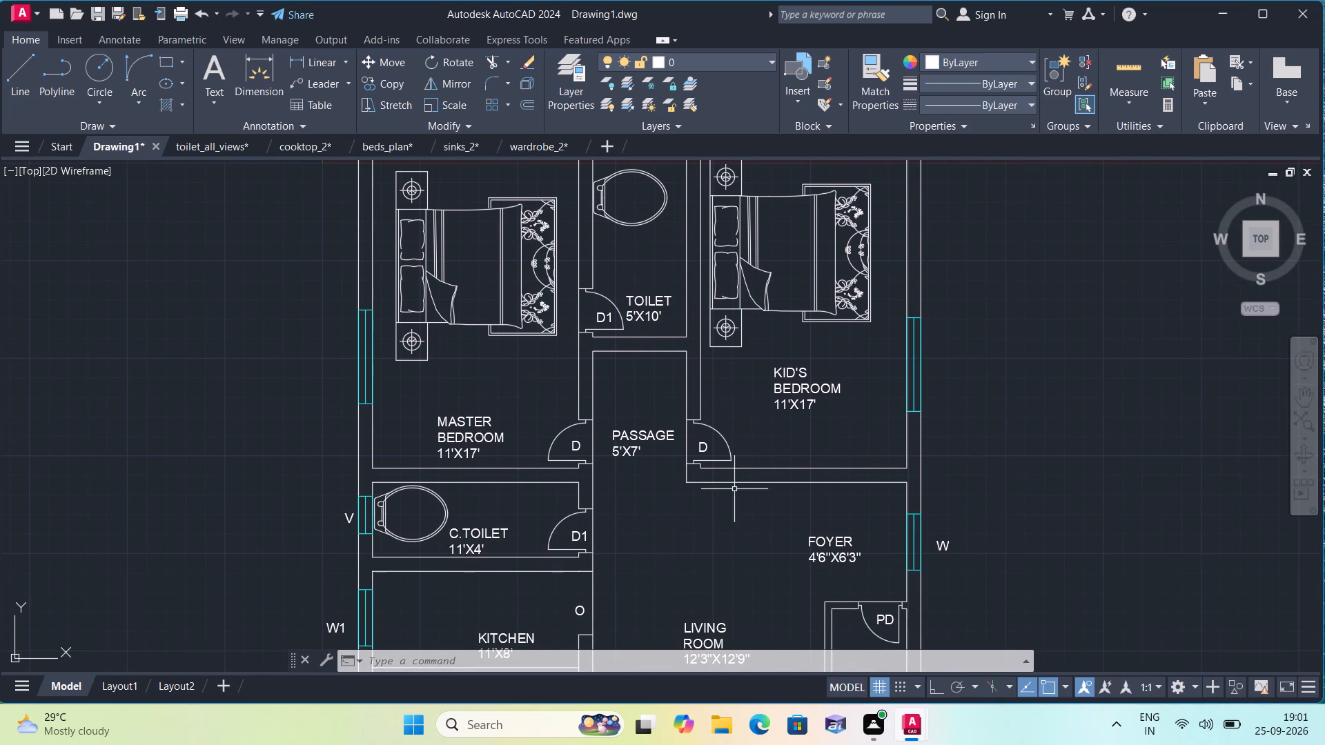
middle_drag(732, 517, 741, 306)
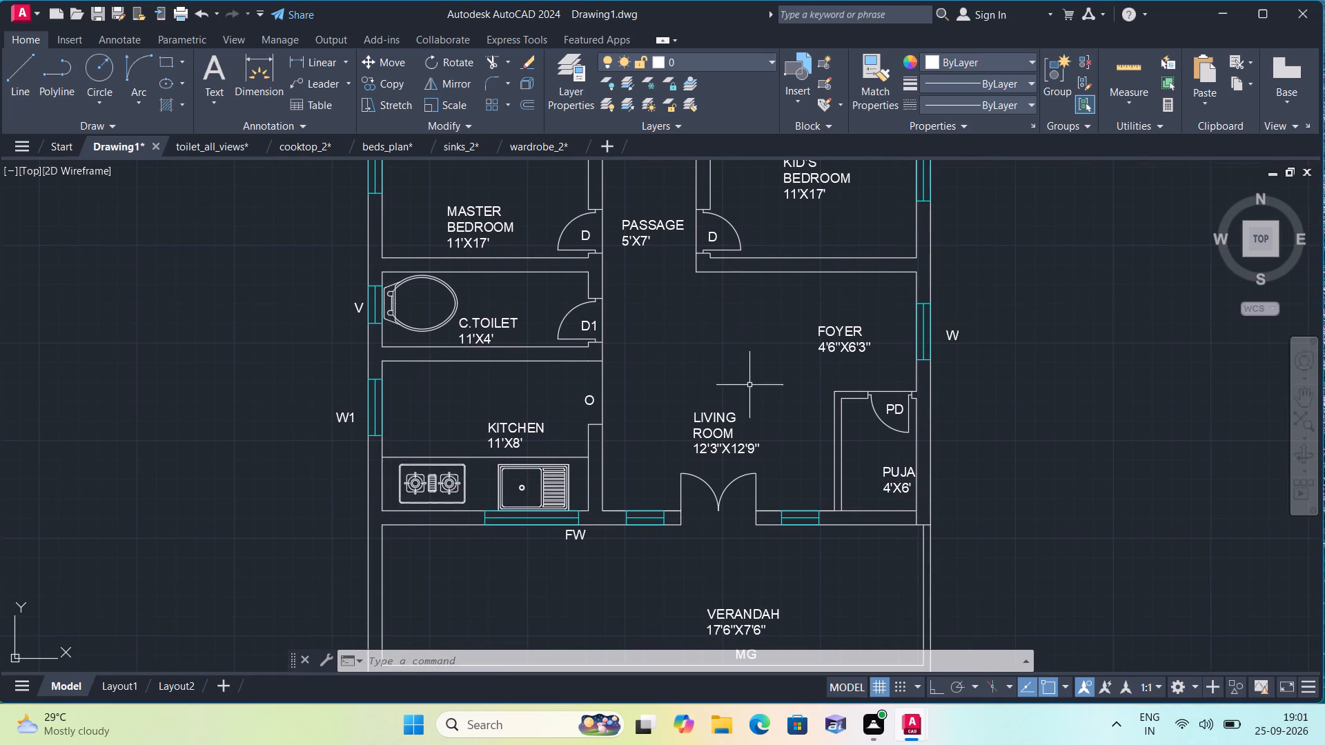
middle_drag(761, 484, 759, 317)
scroll(758, 389, down, 1)
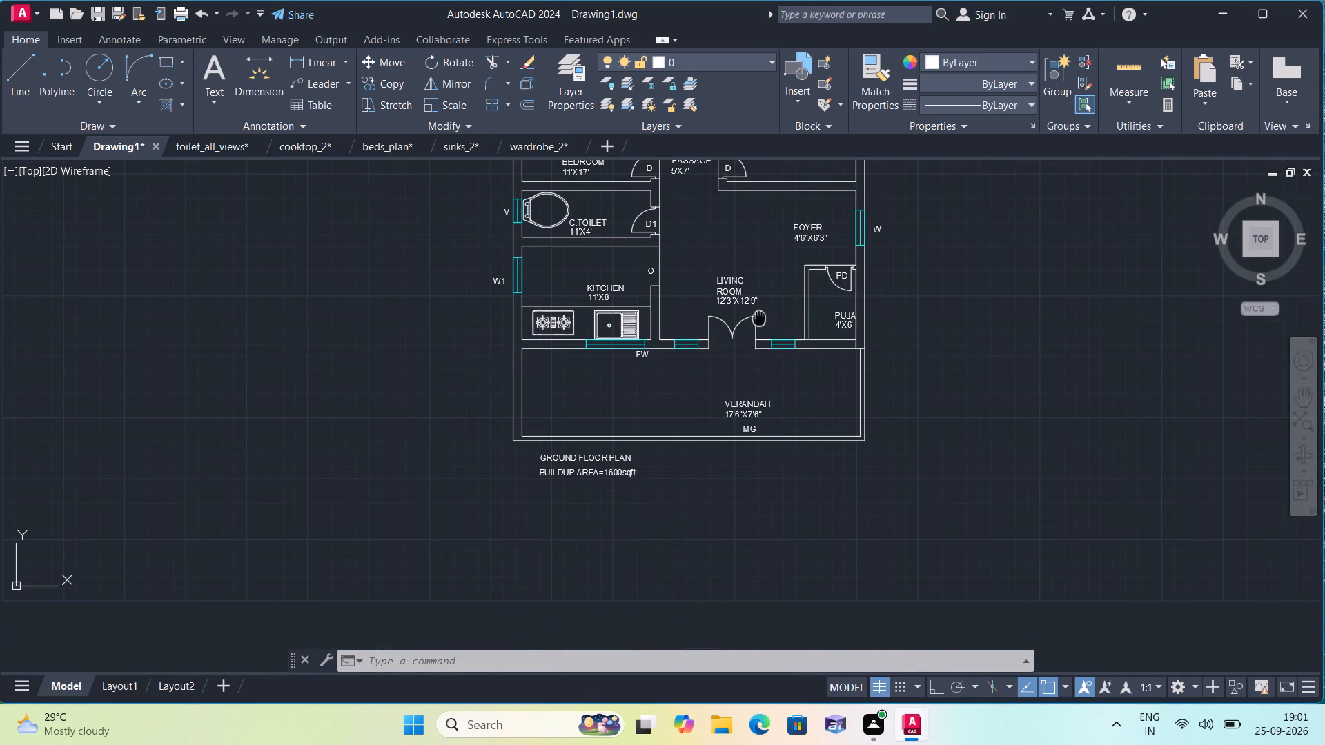
middle_drag(744, 357, 749, 408)
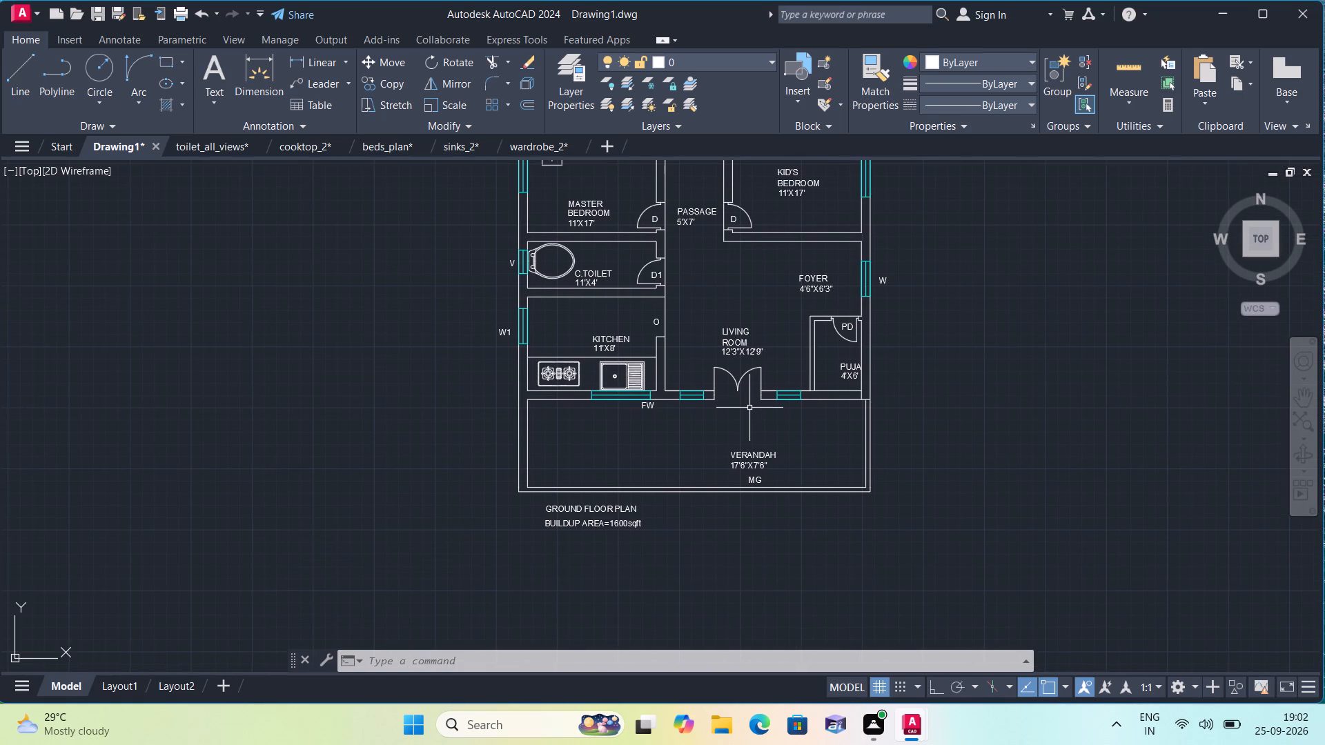
text(l)
key(space)
scroll(676, 449, up, 1)
scroll(698, 502, up, 1)
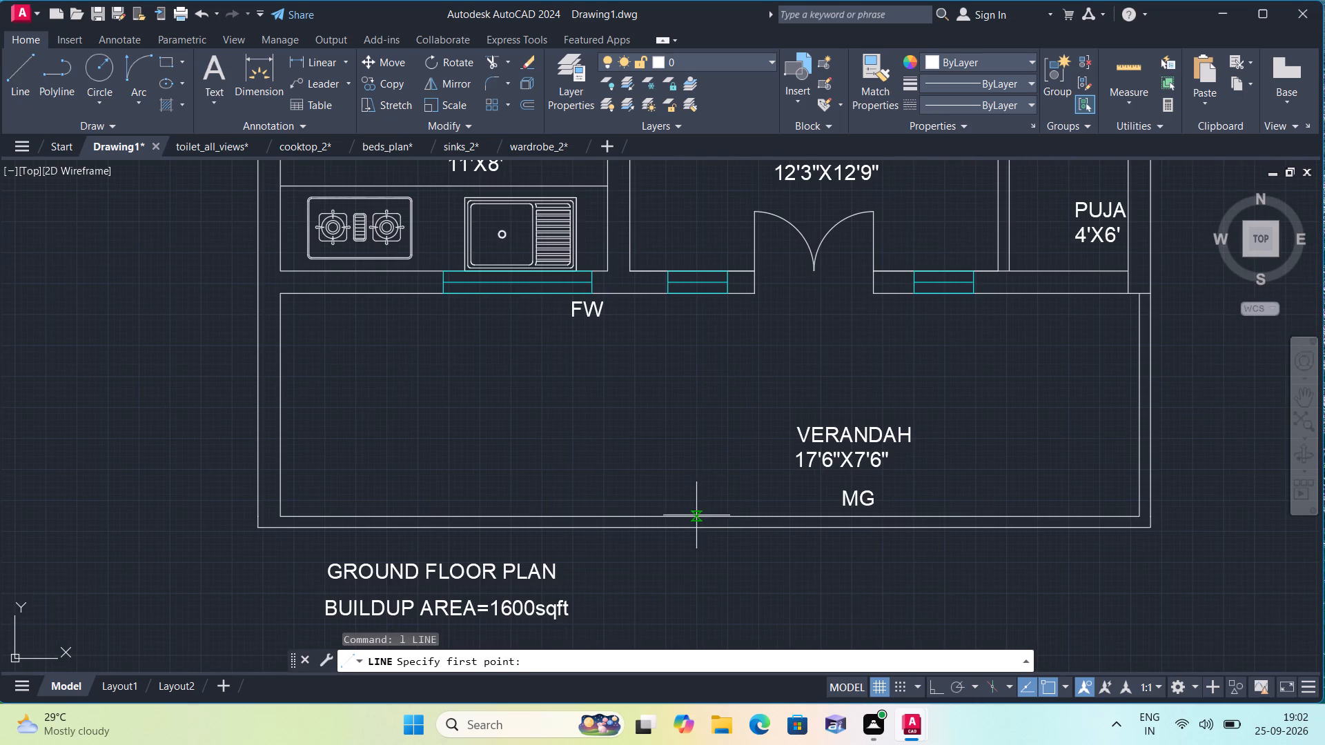
click(696, 516)
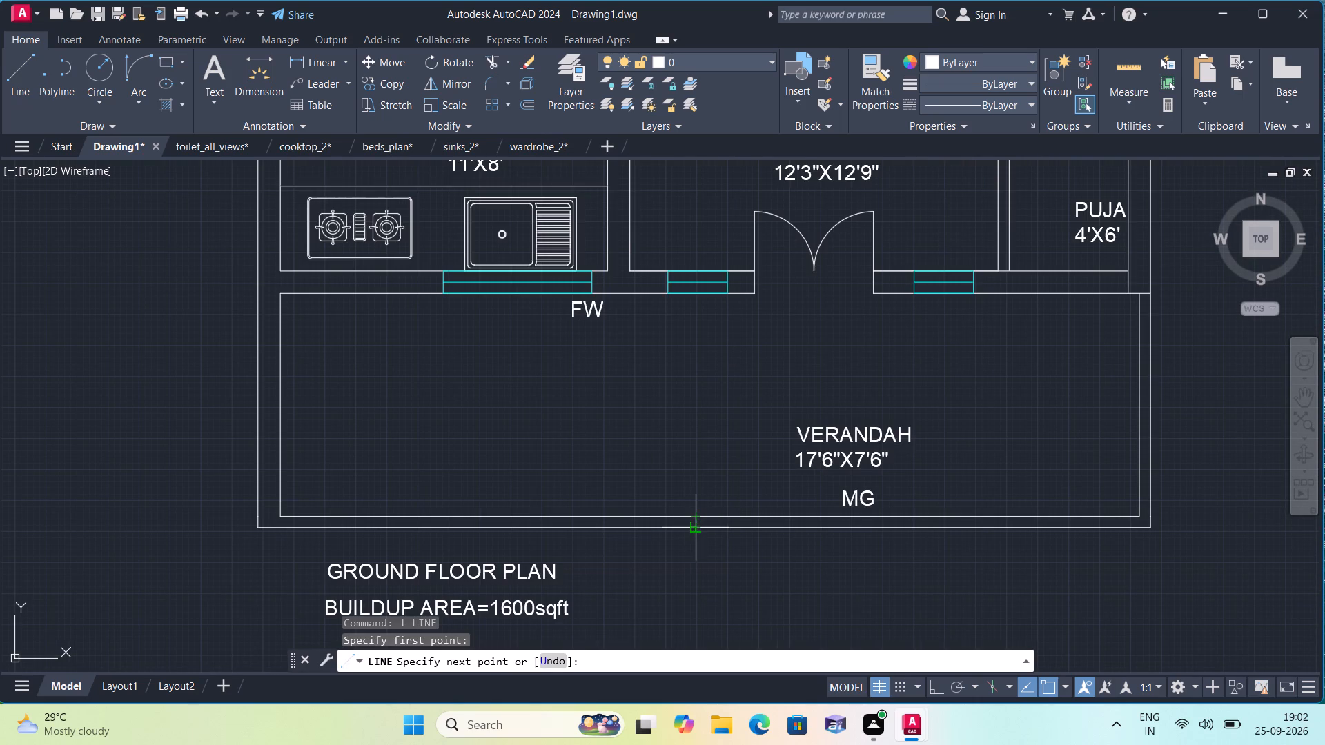
click(692, 531)
key(space)
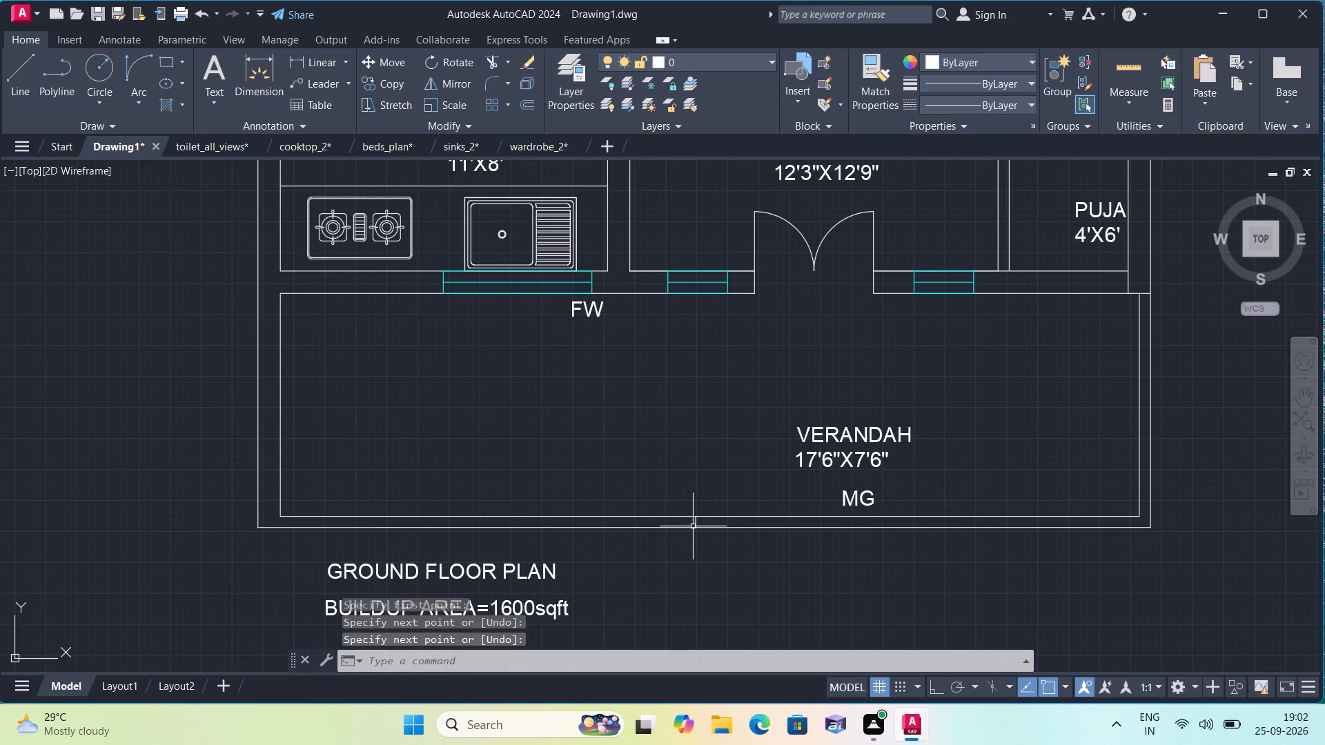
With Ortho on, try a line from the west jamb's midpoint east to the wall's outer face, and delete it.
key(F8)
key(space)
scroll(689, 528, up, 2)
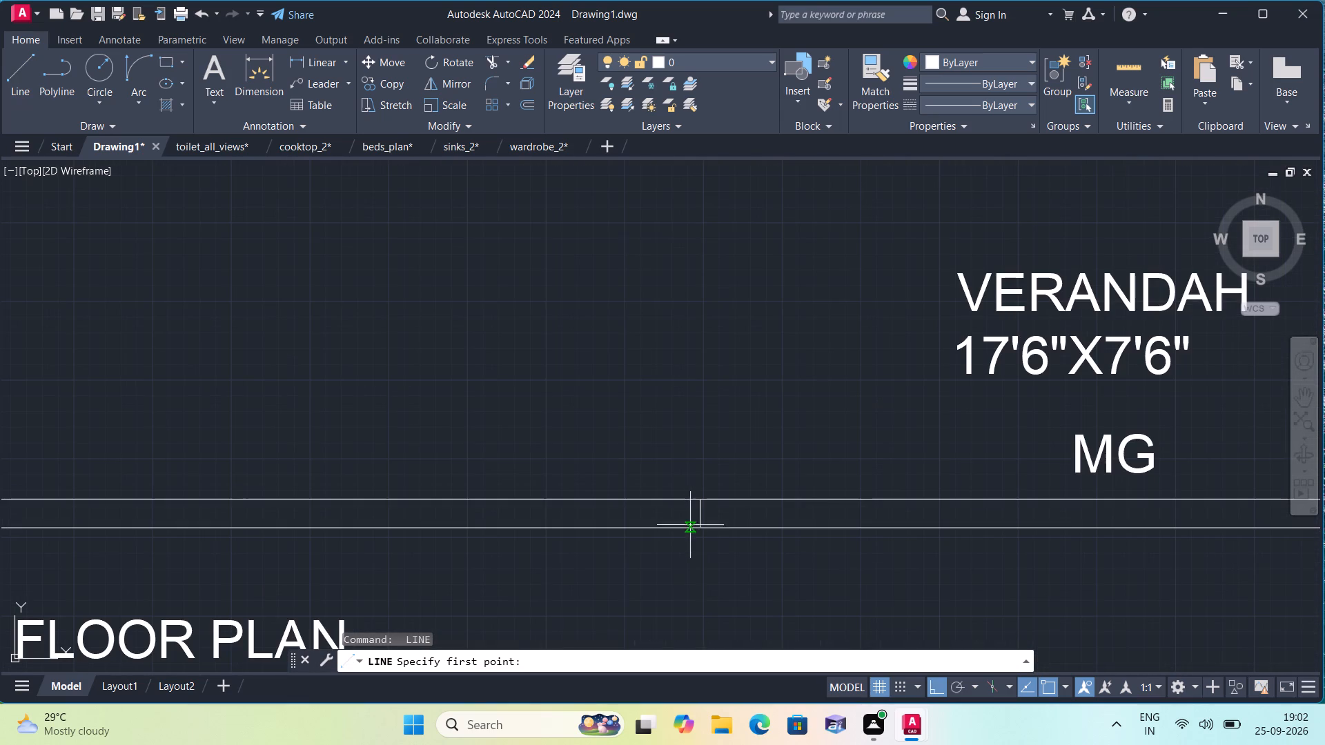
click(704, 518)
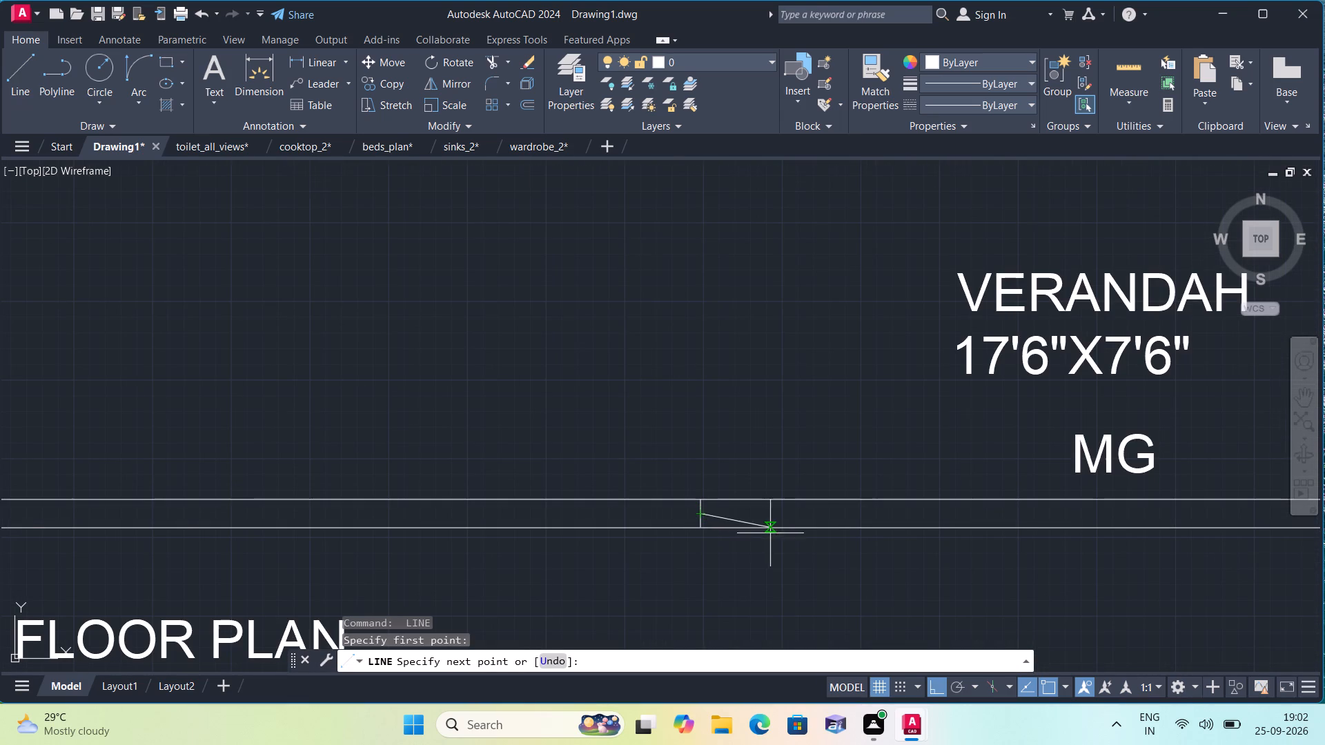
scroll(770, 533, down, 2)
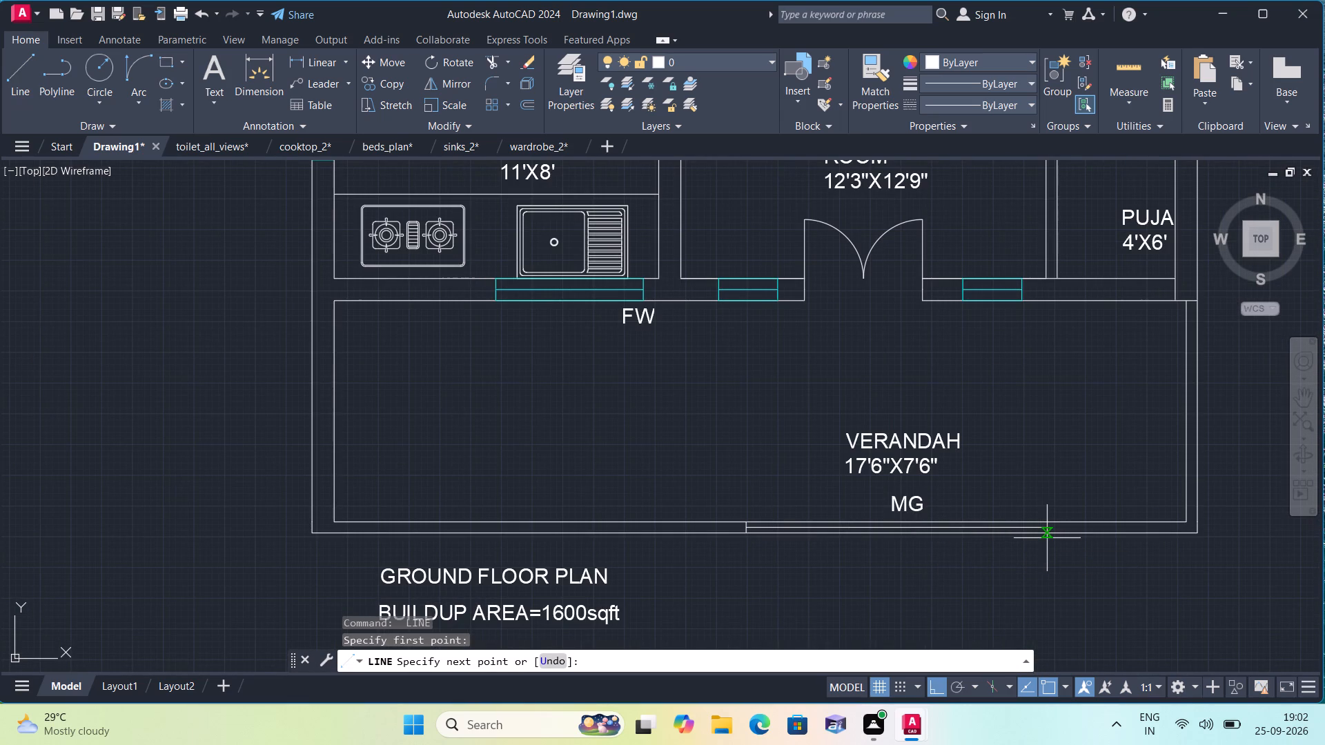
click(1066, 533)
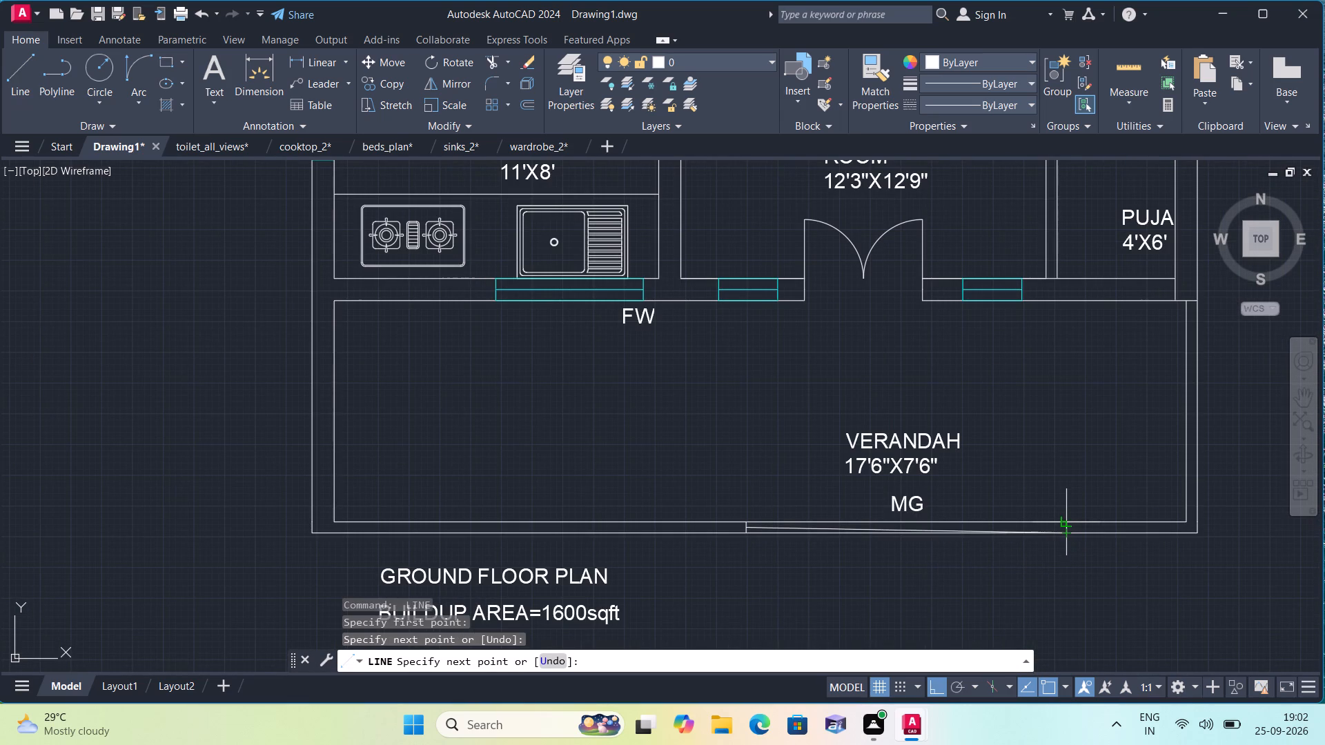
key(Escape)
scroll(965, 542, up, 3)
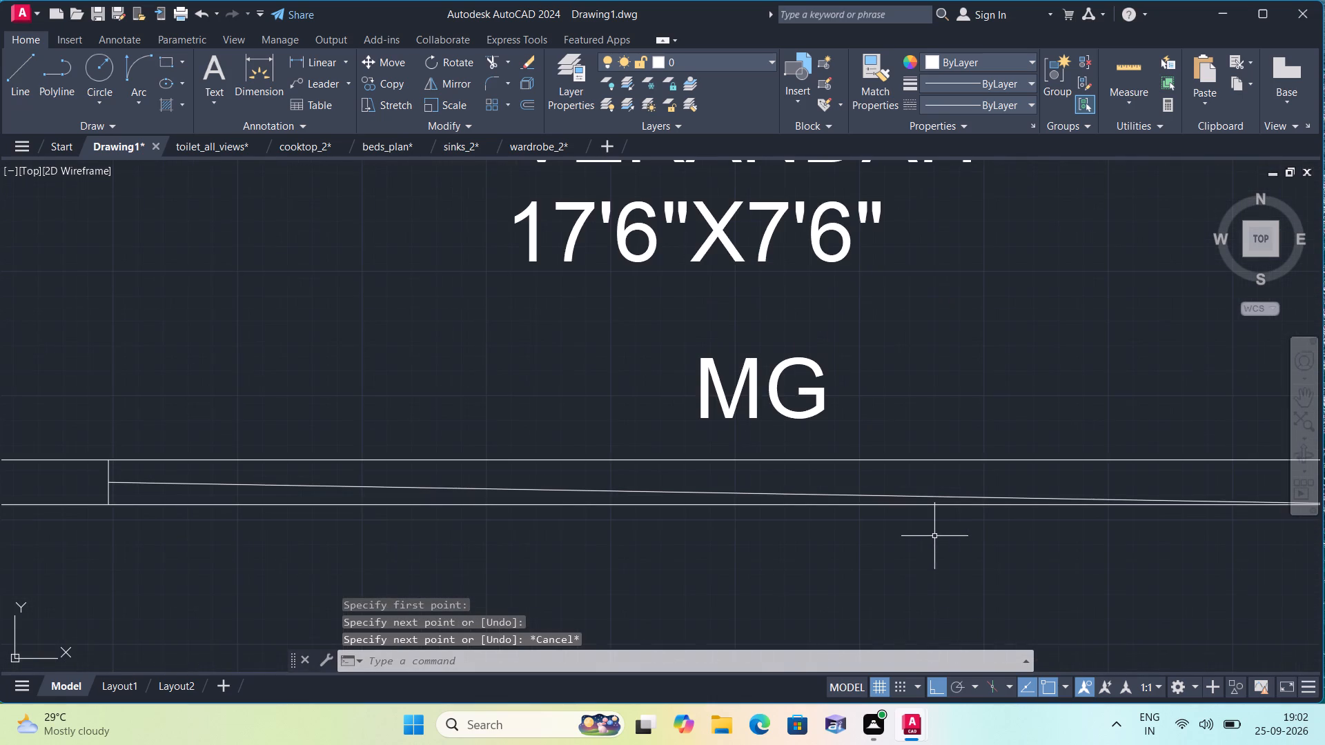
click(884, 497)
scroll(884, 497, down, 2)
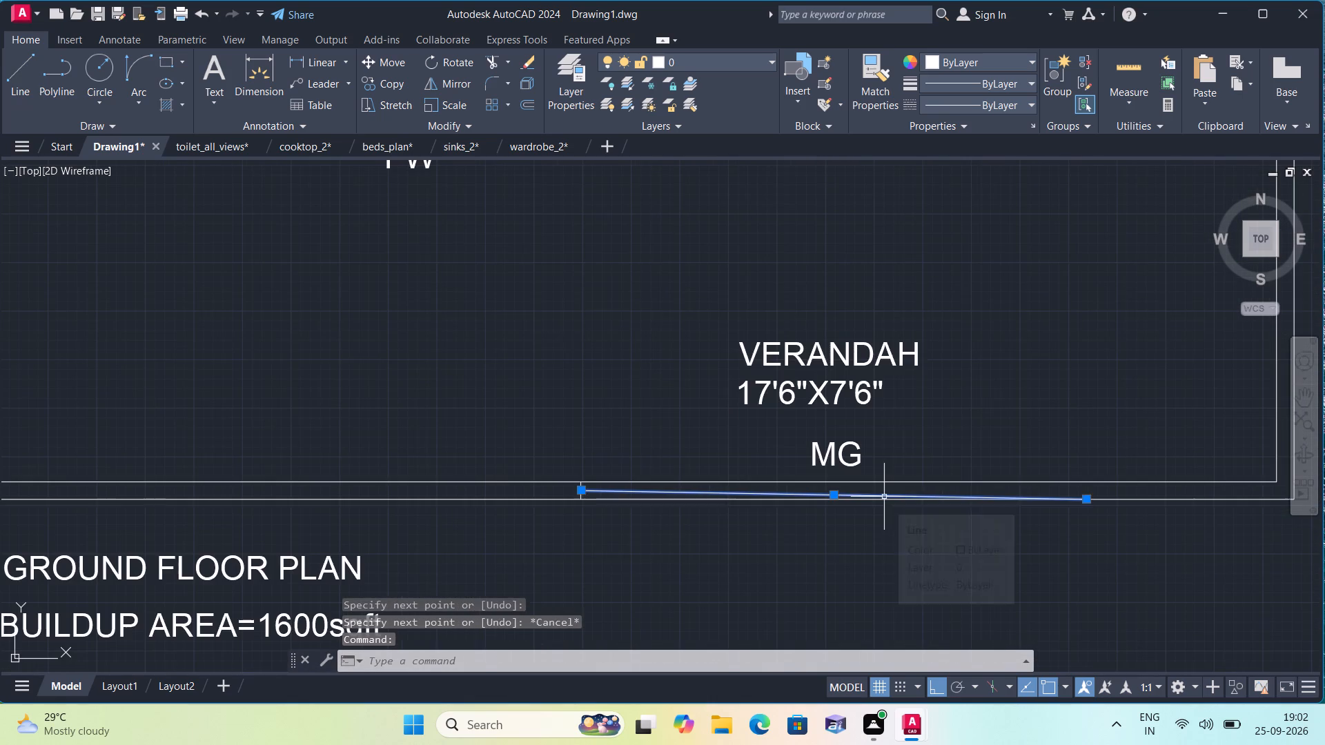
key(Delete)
Draw the main gate's east jamb line across the VERANDAH's south wall, east of the MG label.
text(l)
key(space)
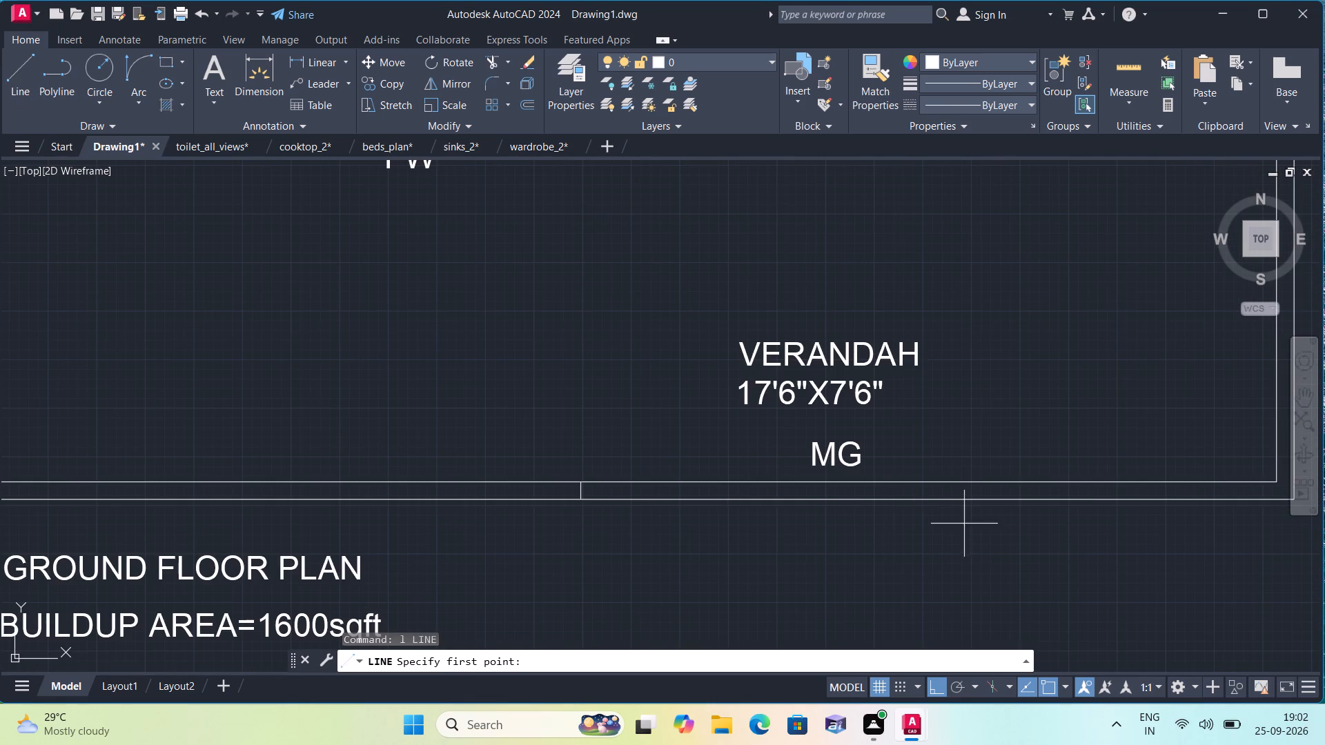
scroll(996, 506, down, 1)
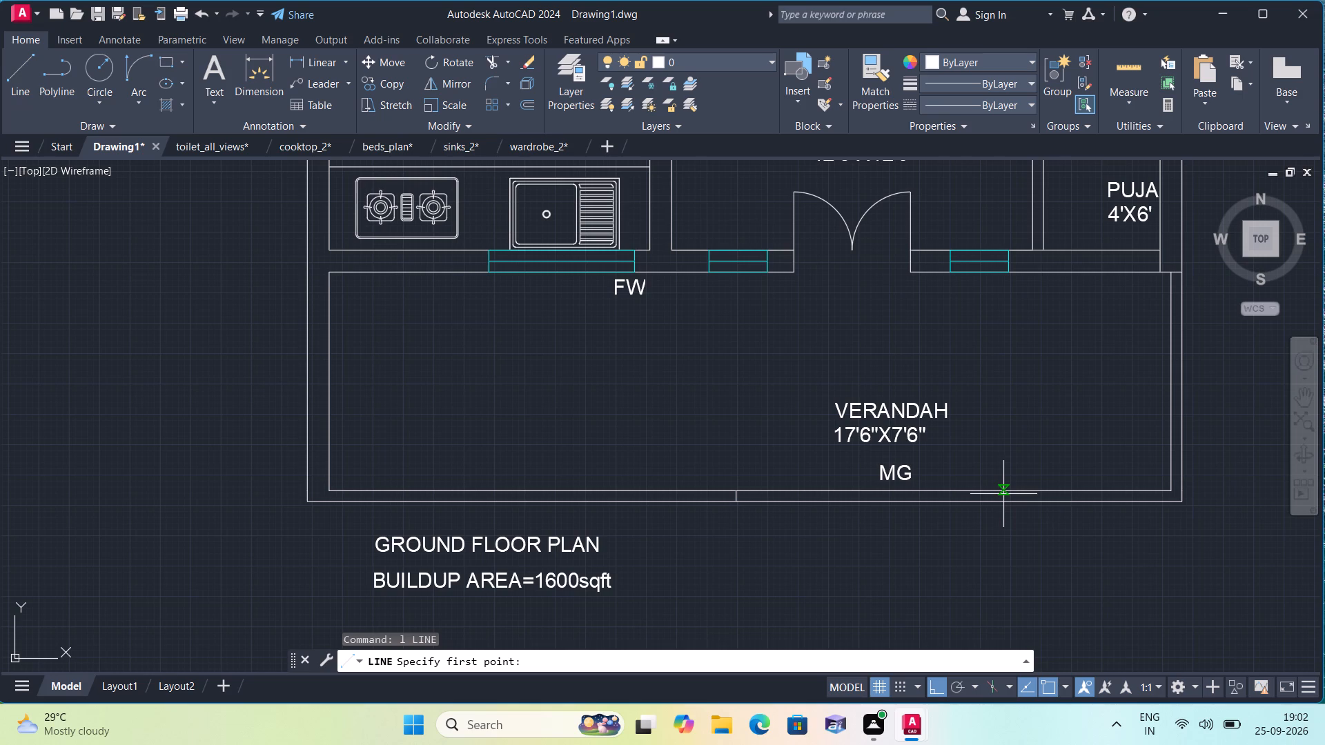
click(1003, 493)
click(1003, 501)
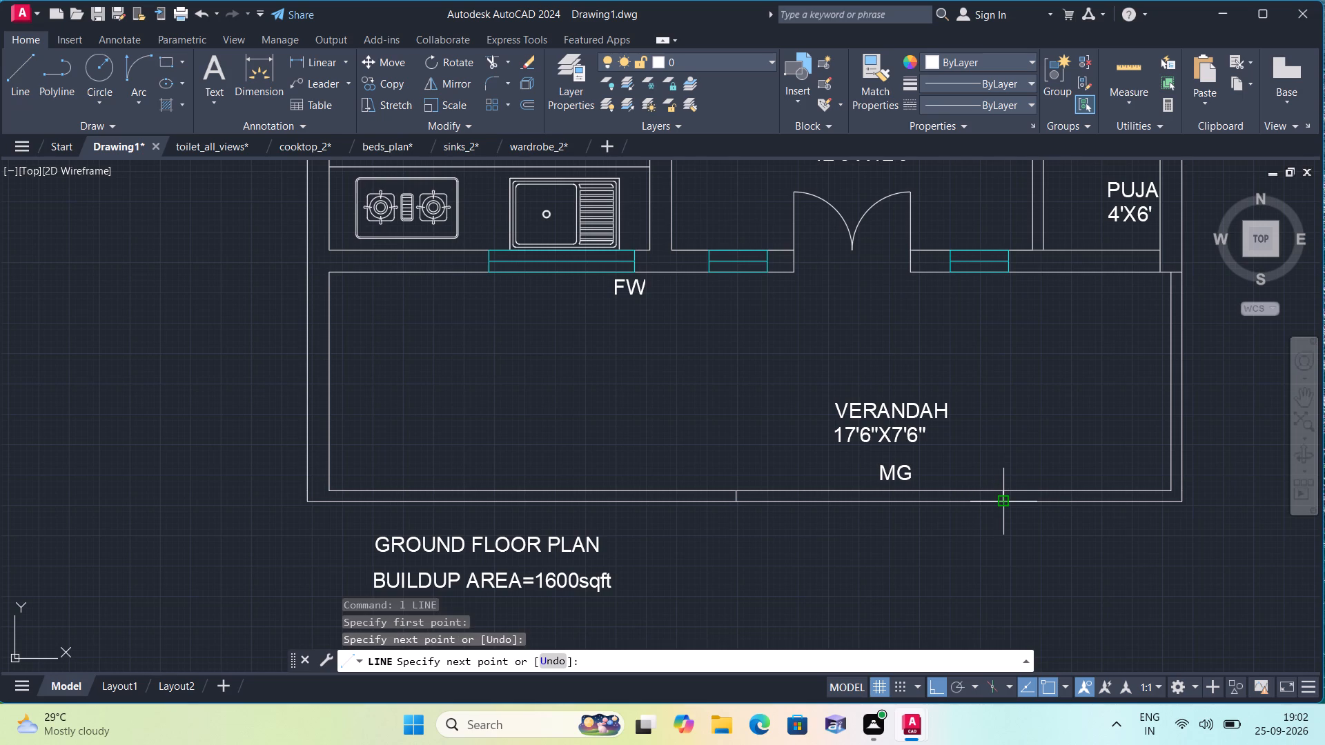
key(space)
Draw the gate's middle line from the east jamb's midpoint to the west jamb's midpoint.
key(space)
scroll(1004, 494, up, 2)
click(1001, 497)
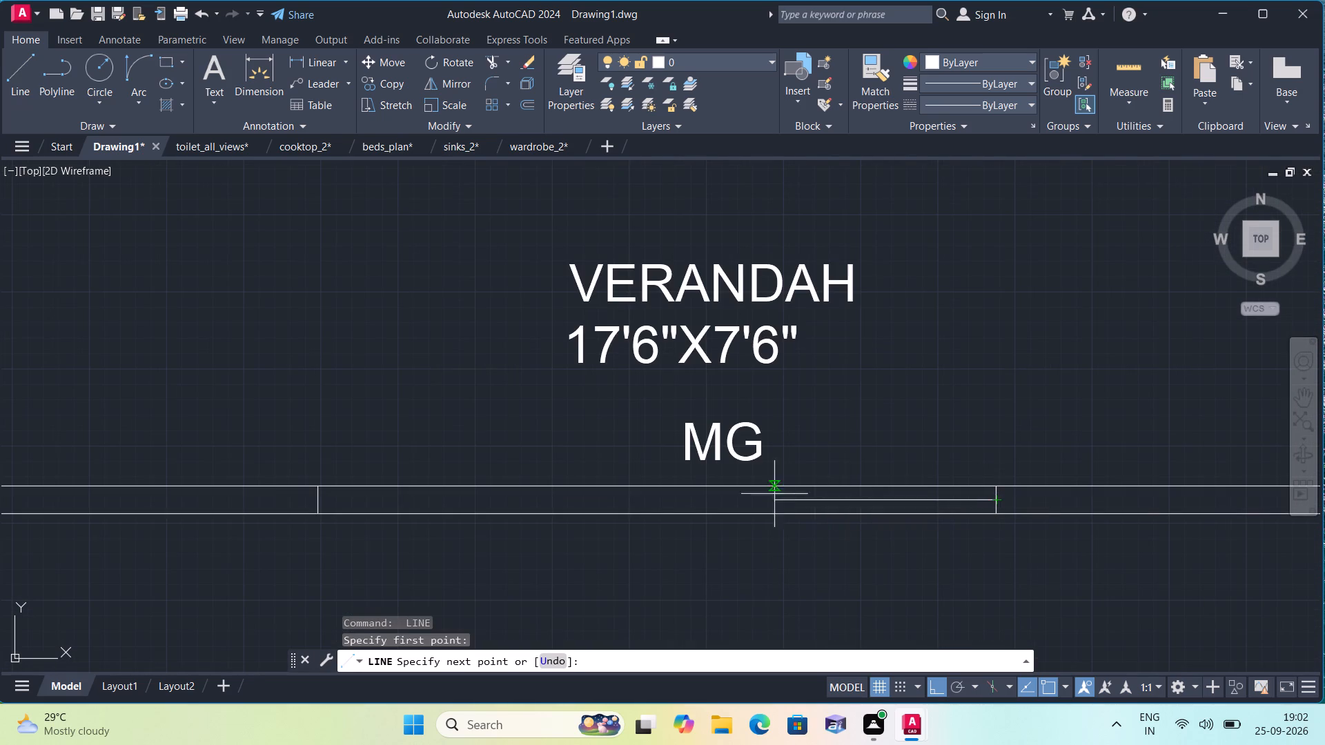
click(320, 499)
key(space)
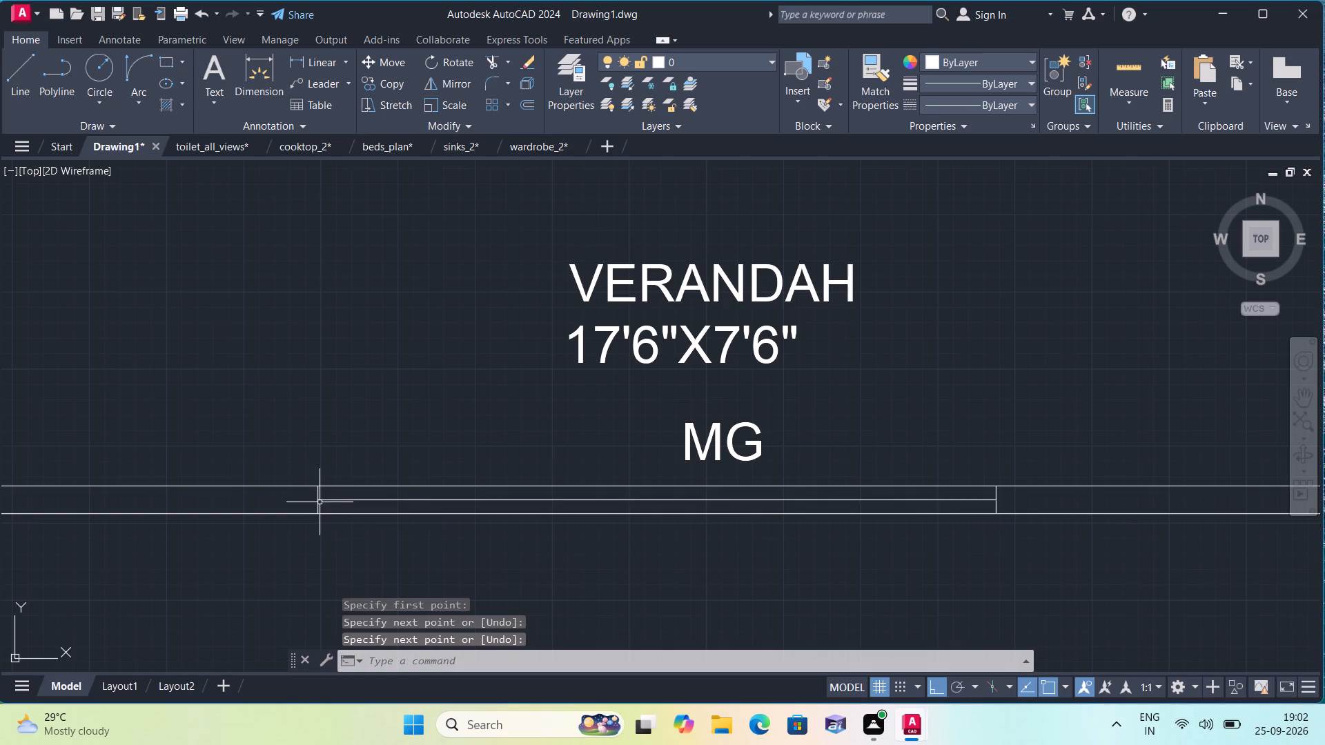
Trim the inner face of the VERANDAH's south wall between the two gate jambs.
scroll(395, 552, up, 1)
scroll(395, 552, down, 2)
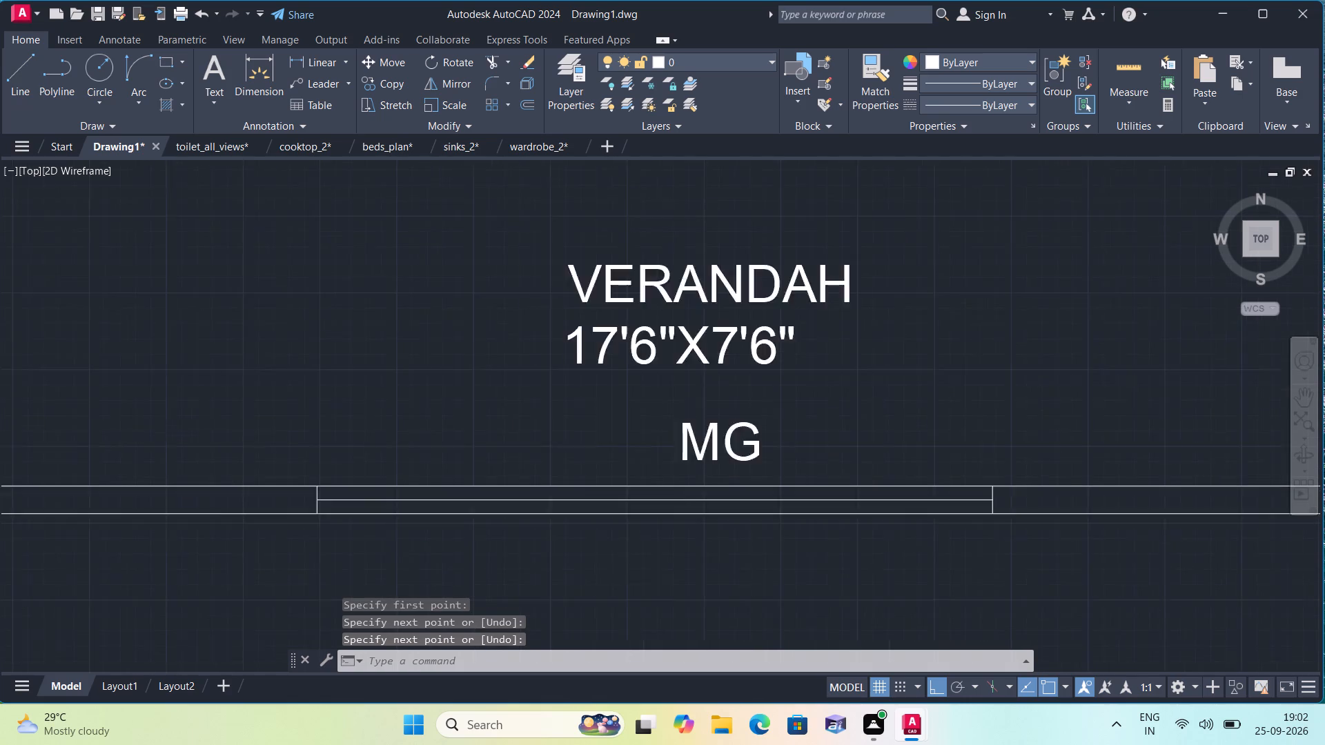
middle_drag(461, 562, 520, 536)
scroll(461, 562, down, 1)
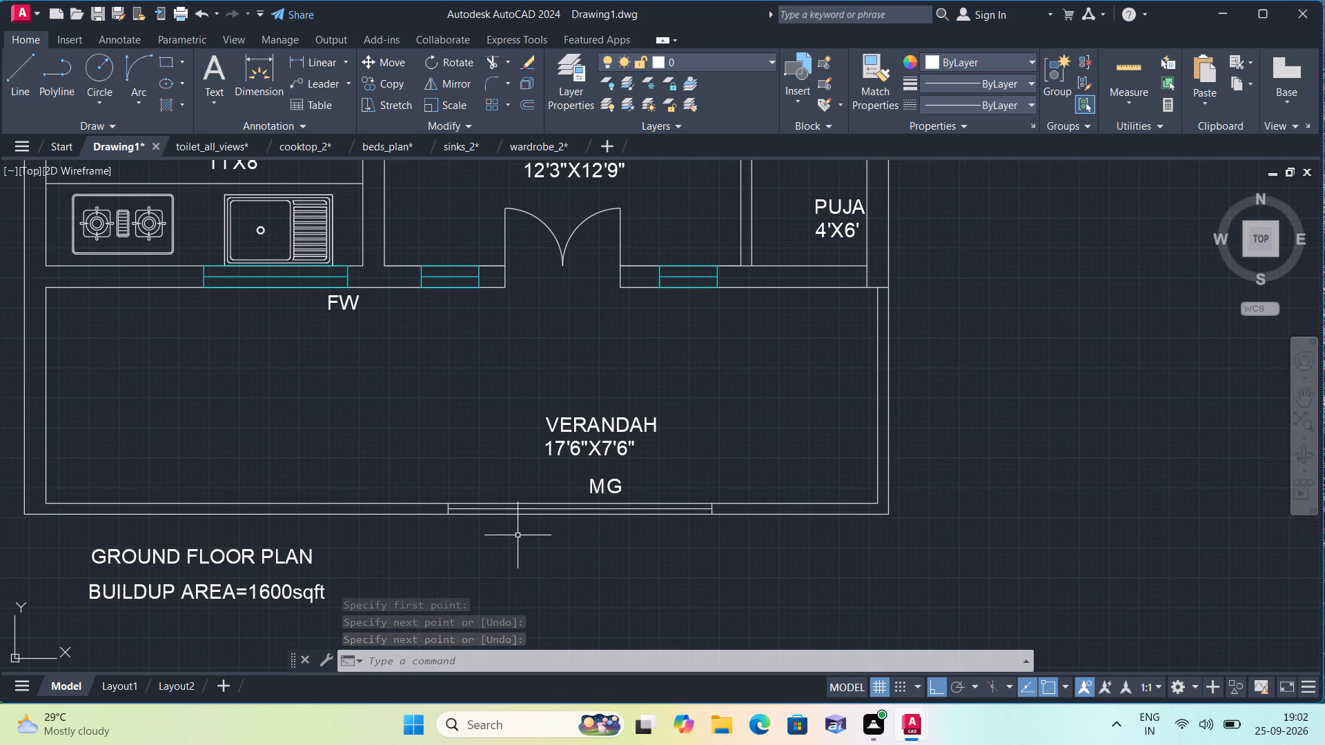
scroll(496, 524, up, 2)
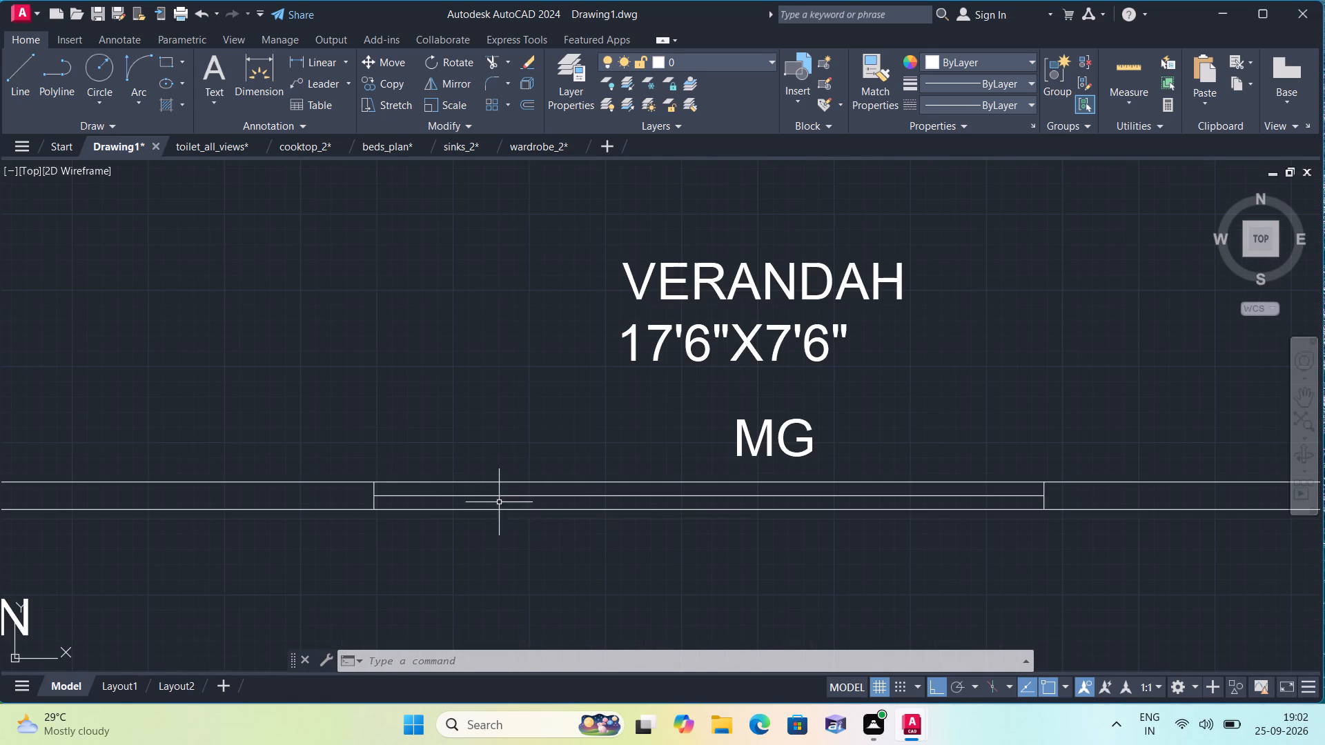
scroll(508, 526, down, 1)
text(trim)
key(space)
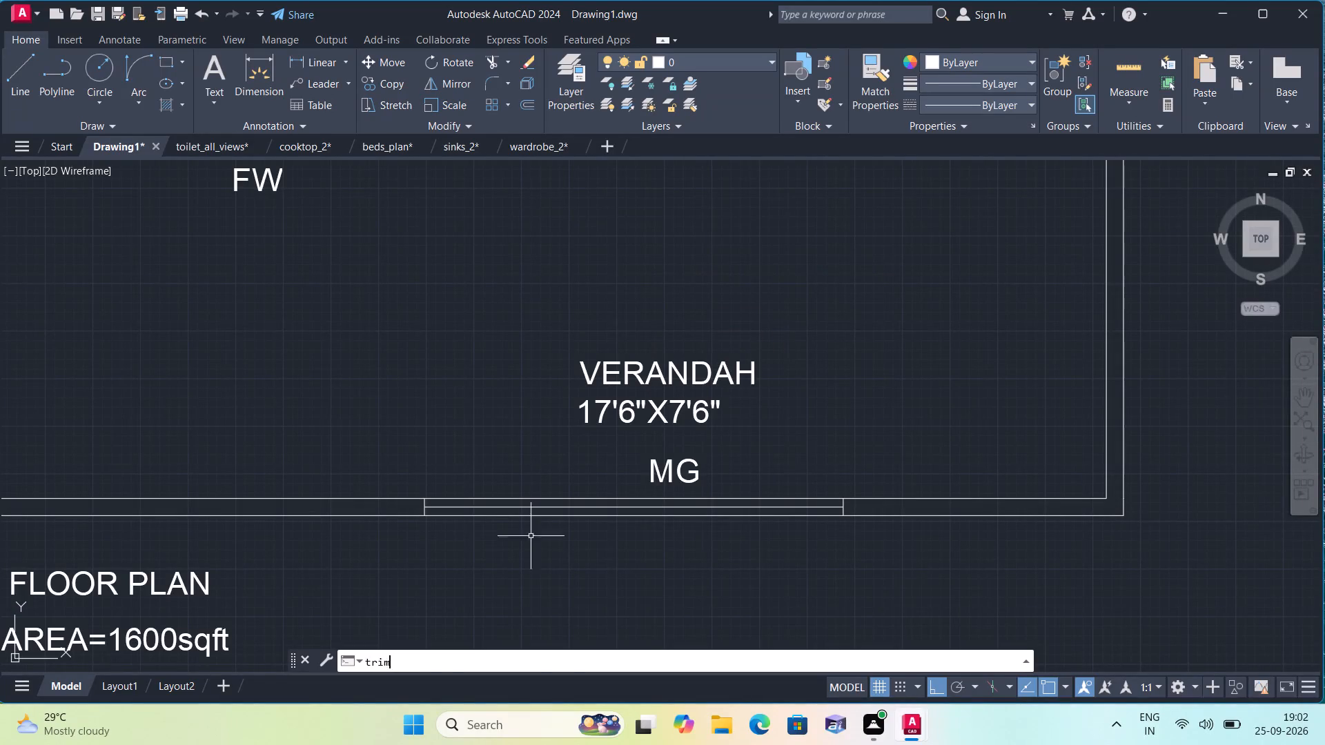
click(535, 495)
click(536, 501)
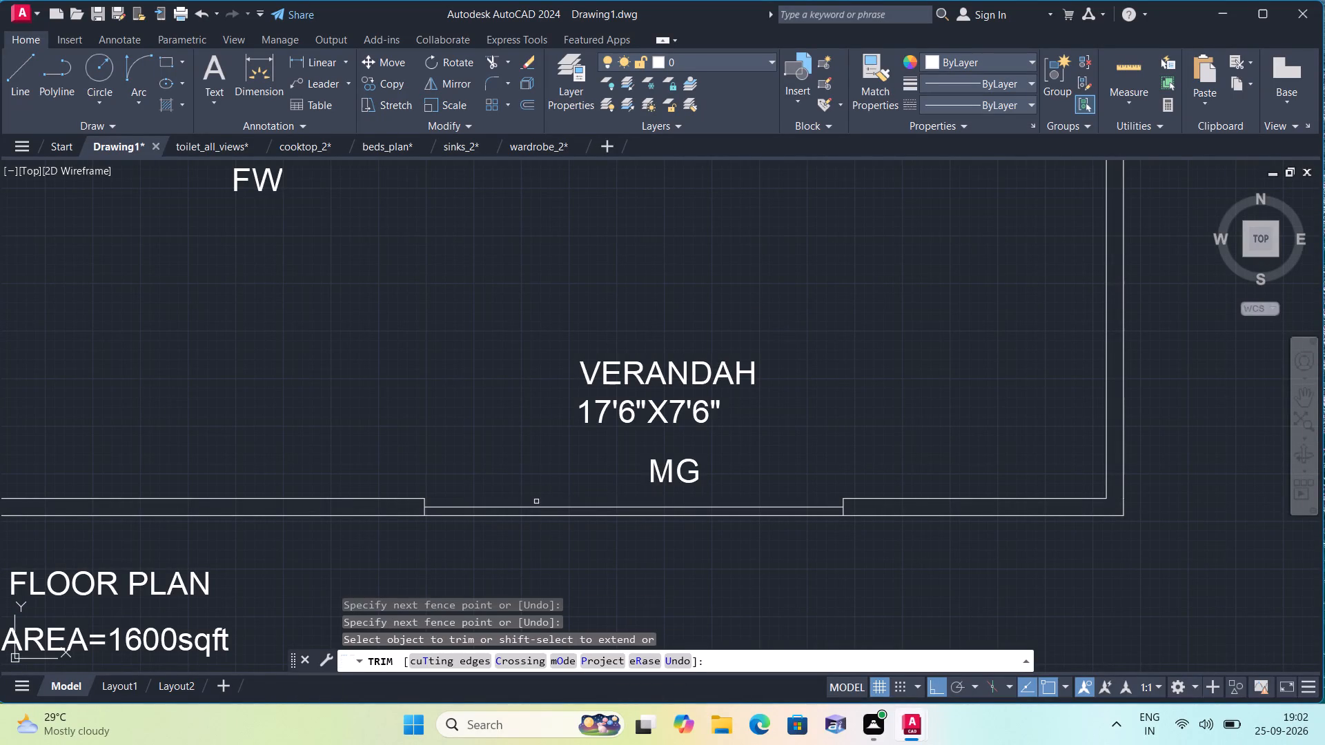
scroll(536, 501, down, 2)
key(Escape)
Review the whole ground floor plan, from the bedrooms to the main gate, checking openings and labels.
scroll(518, 584, down, 1)
middle_drag(518, 584, 546, 607)
middle_drag(549, 579, 622, 479)
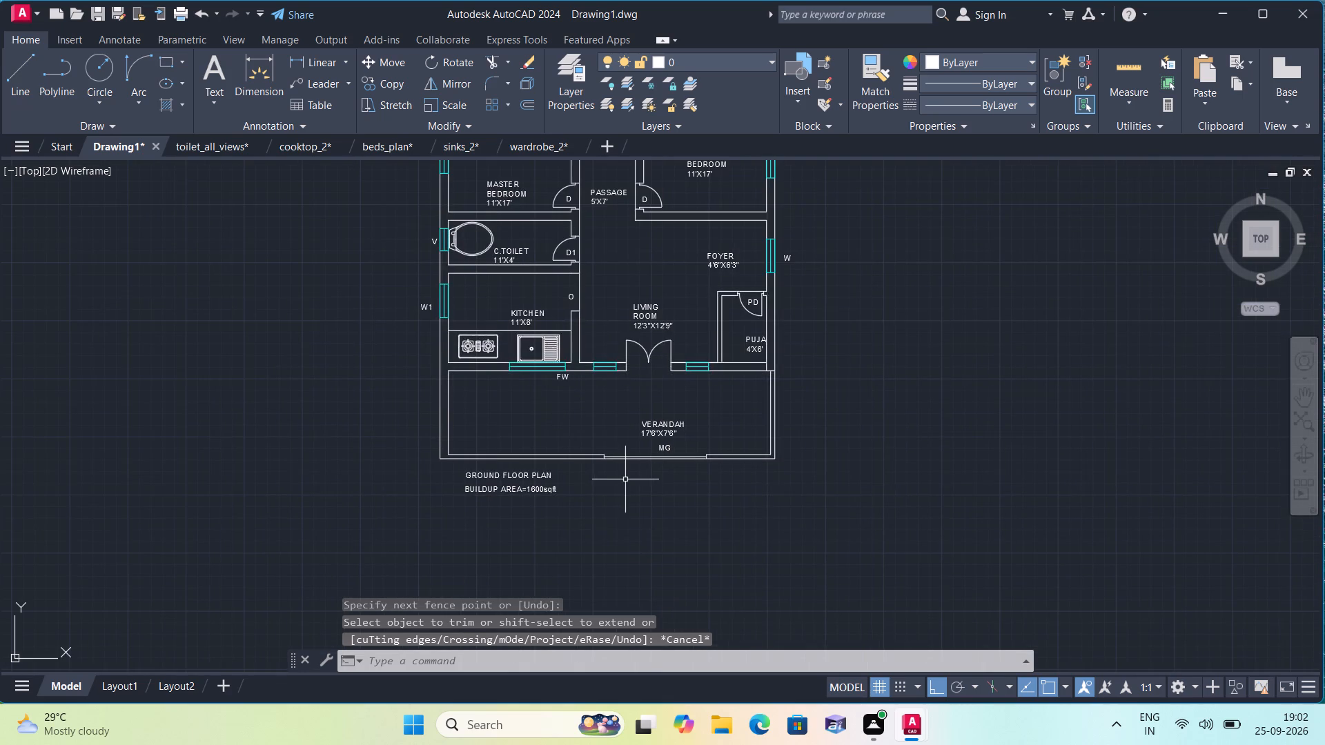
middle_drag(616, 481, 695, 618)
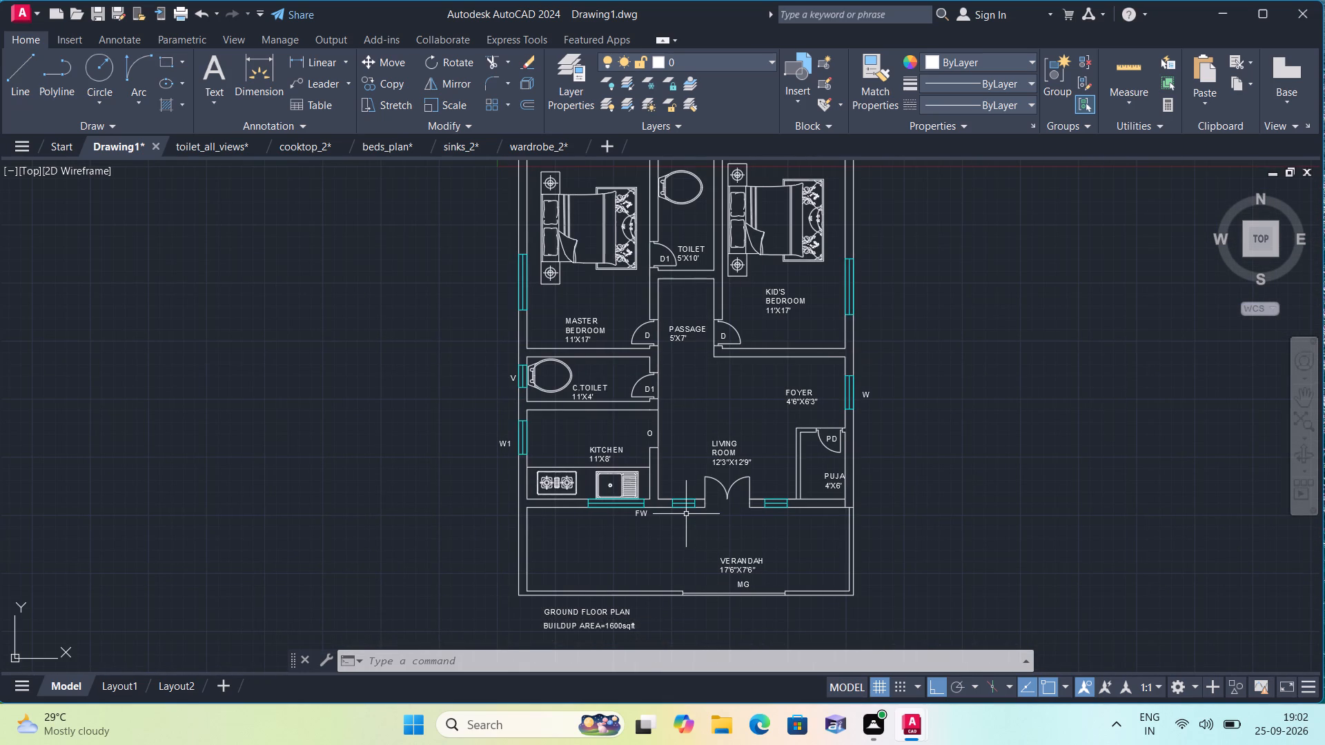
scroll(704, 466, down, 1)
middle_drag(724, 596, 746, 404)
scroll(726, 437, down, 1)
middle_drag(743, 418, 714, 580)
scroll(700, 529, up, 2)
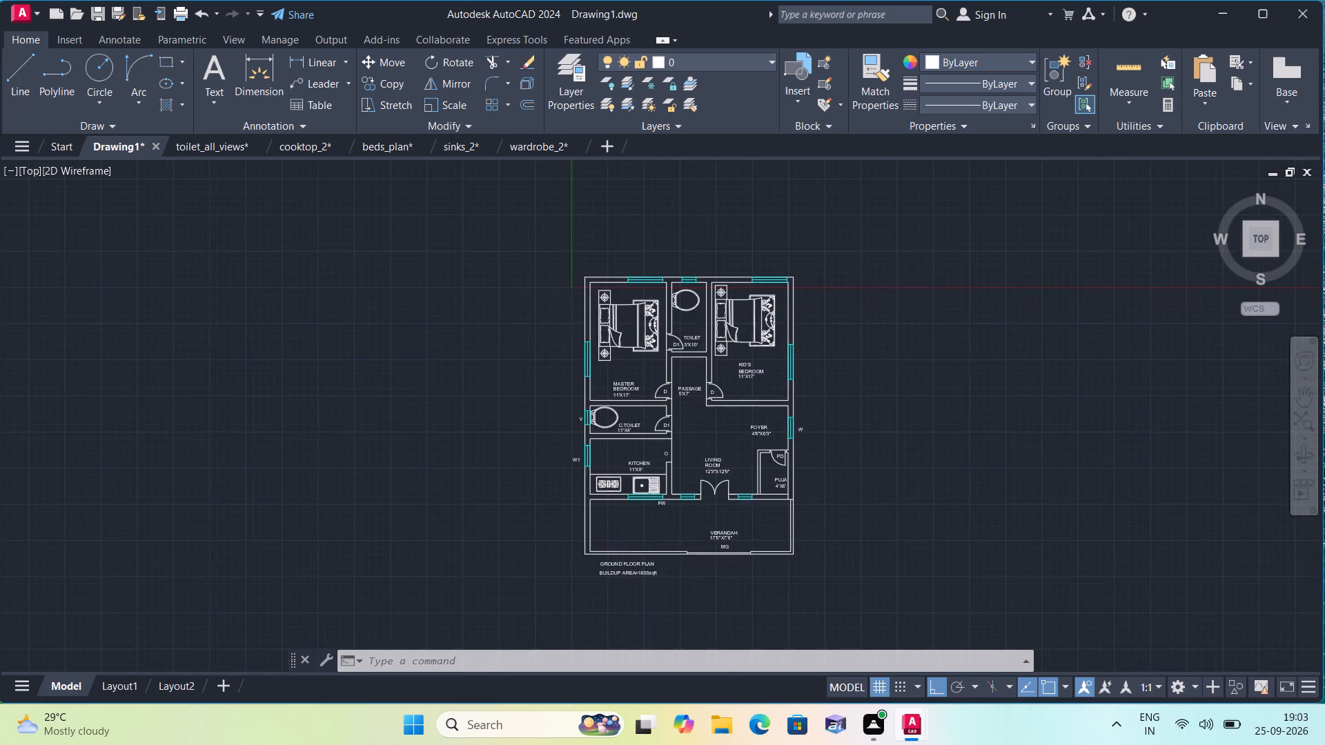
scroll(734, 562, up, 1)
scroll(733, 536, down, 3)
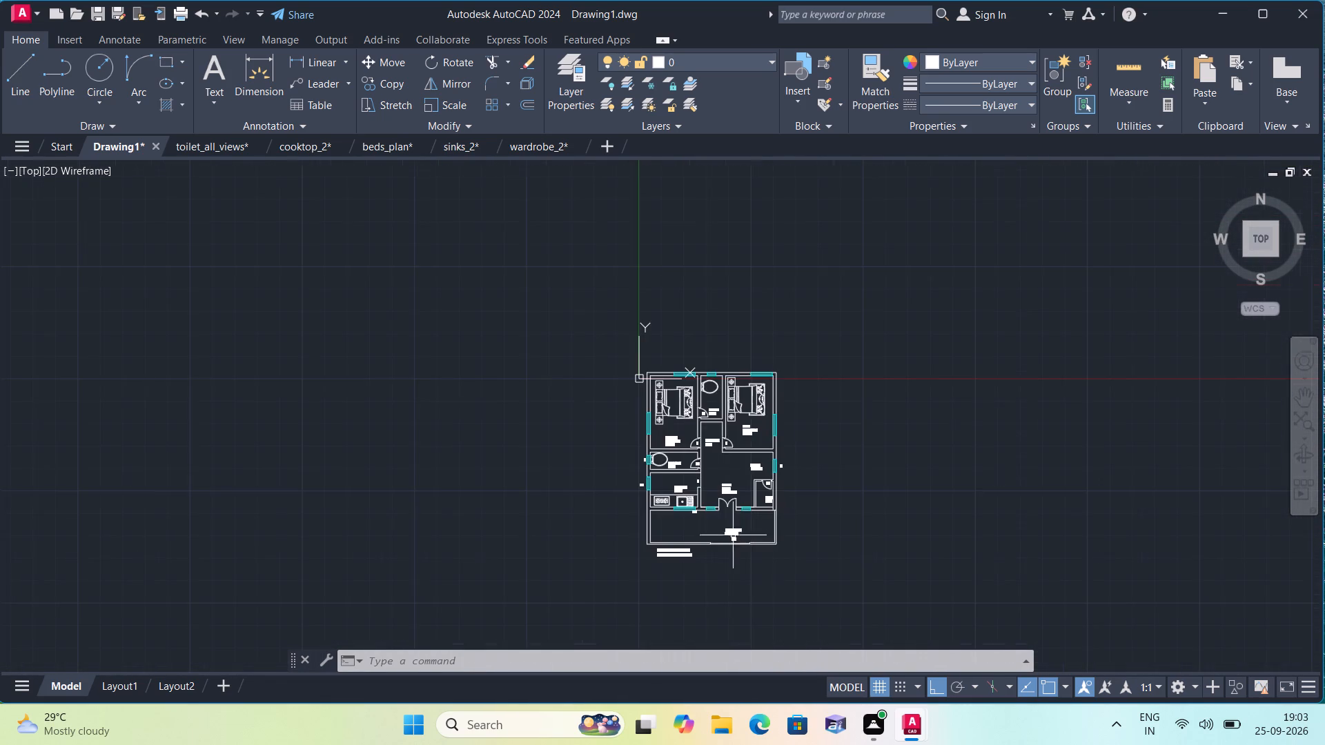
scroll(687, 341, up, 2)
middle_drag(683, 568, 667, 428)
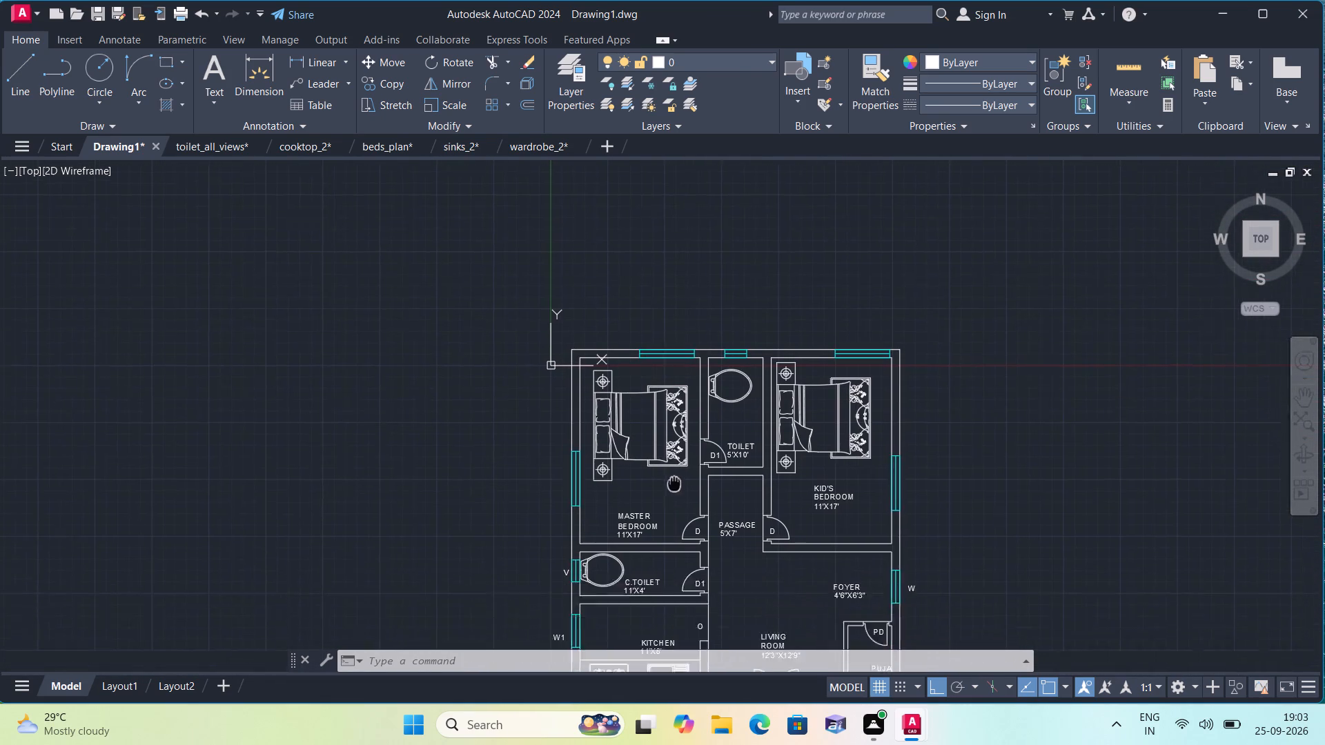
middle_drag(667, 428, 667, 422)
middle_drag(590, 553, 547, 321)
scroll(553, 396, down, 1)
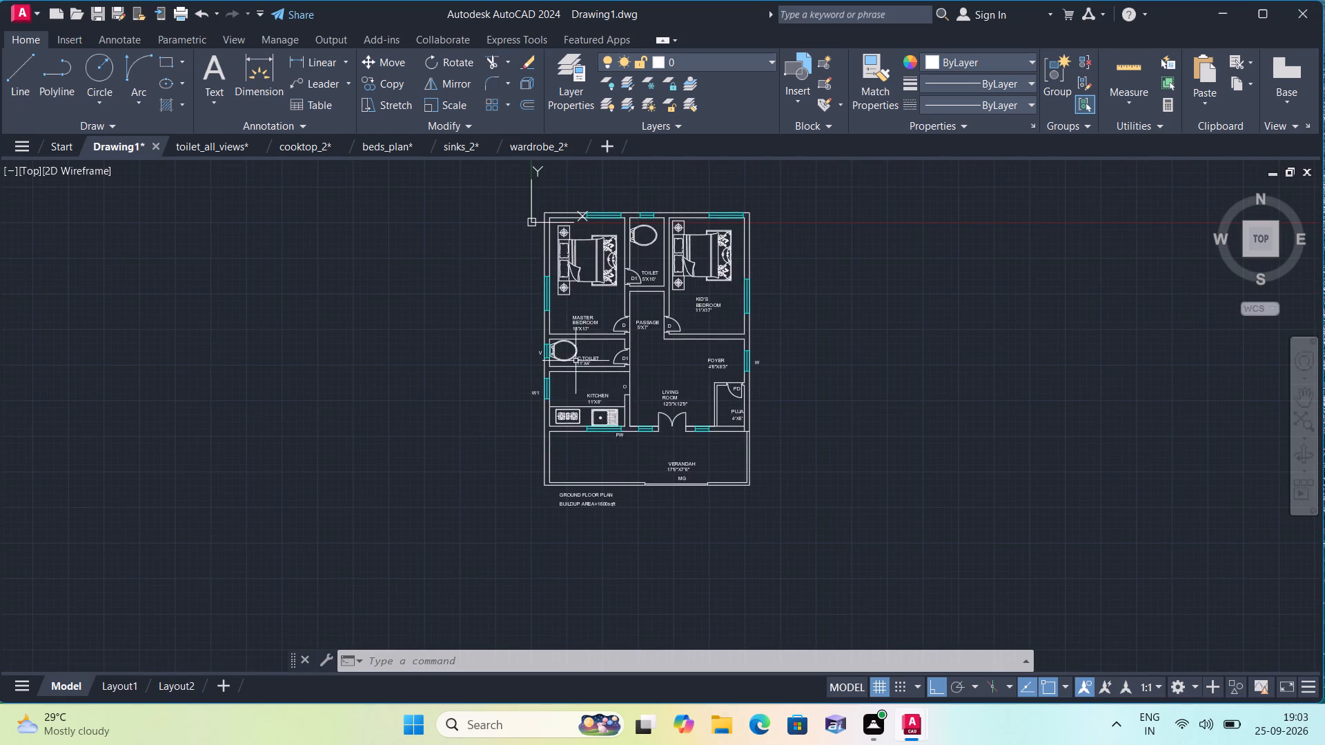
With Ortho off, move the FW label from the kitchen window to below the LIVING ROOM window west of the double door.
scroll(637, 441, up, 3)
click(557, 422)
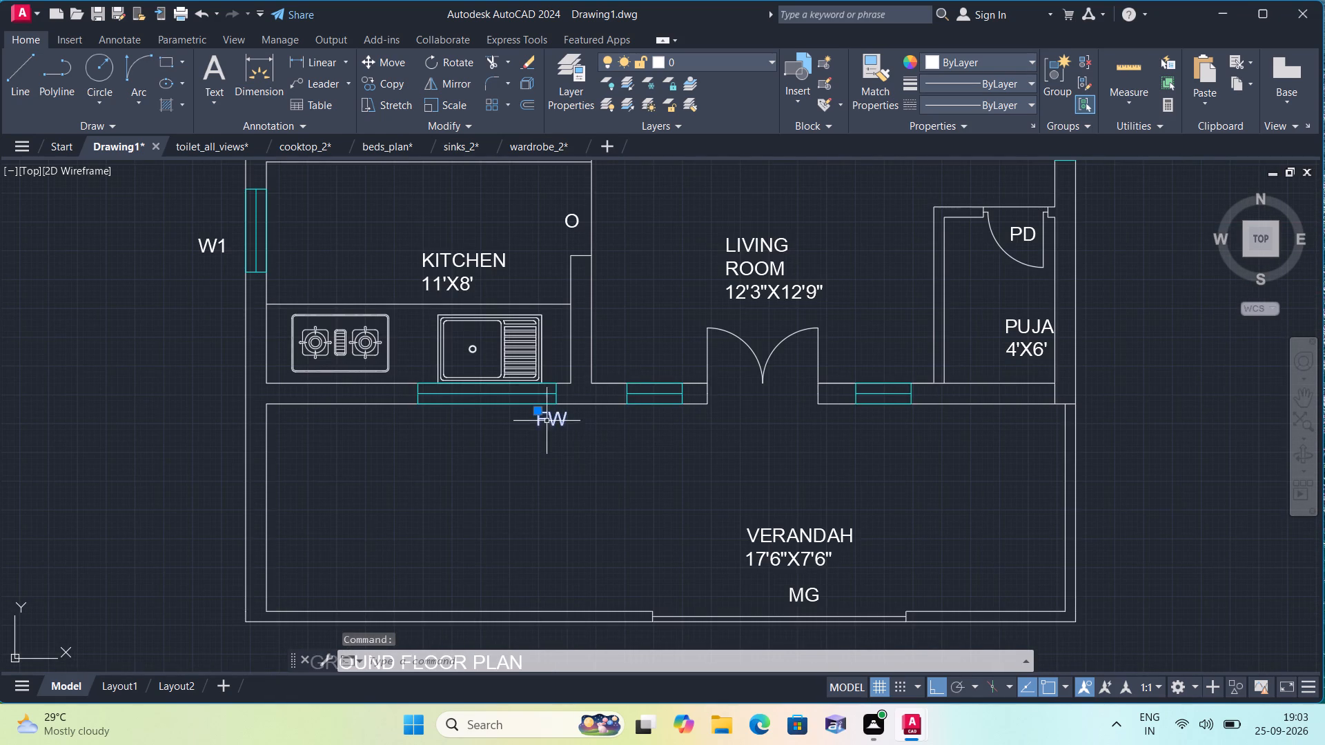
click(541, 410)
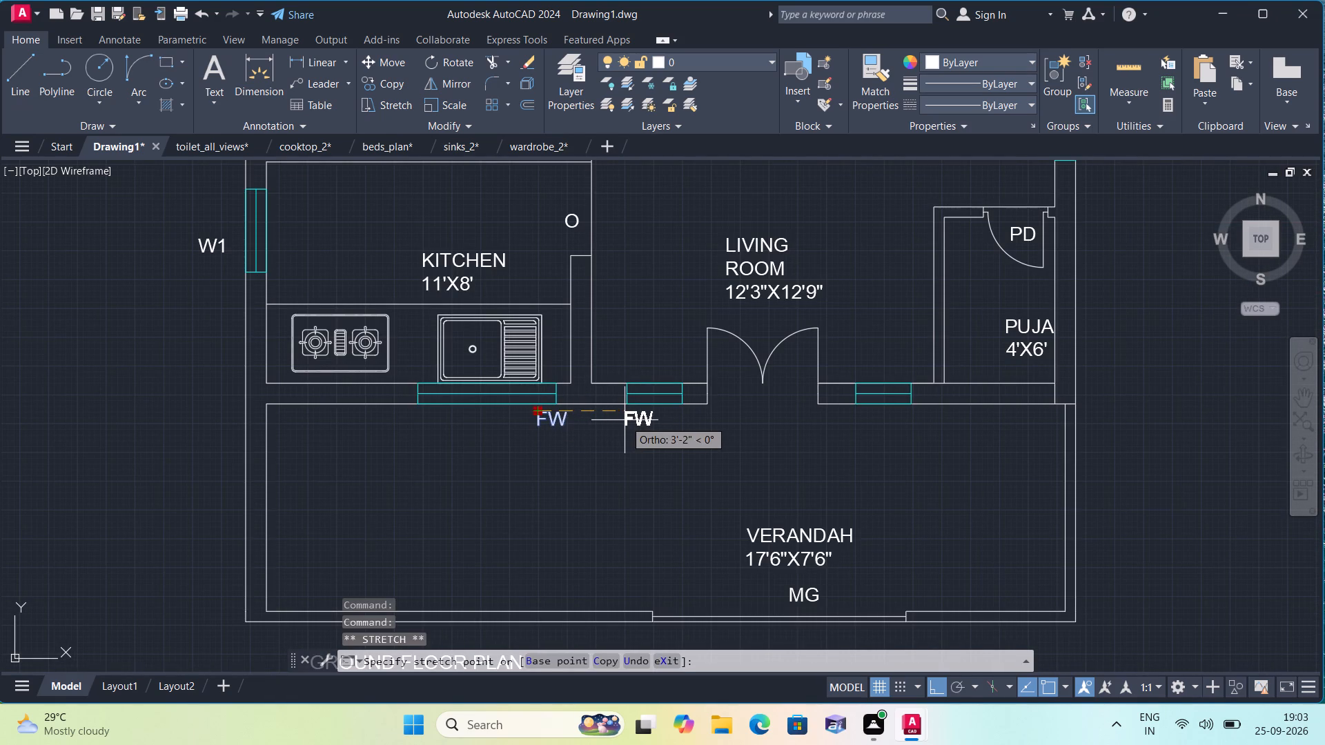
key(F8)
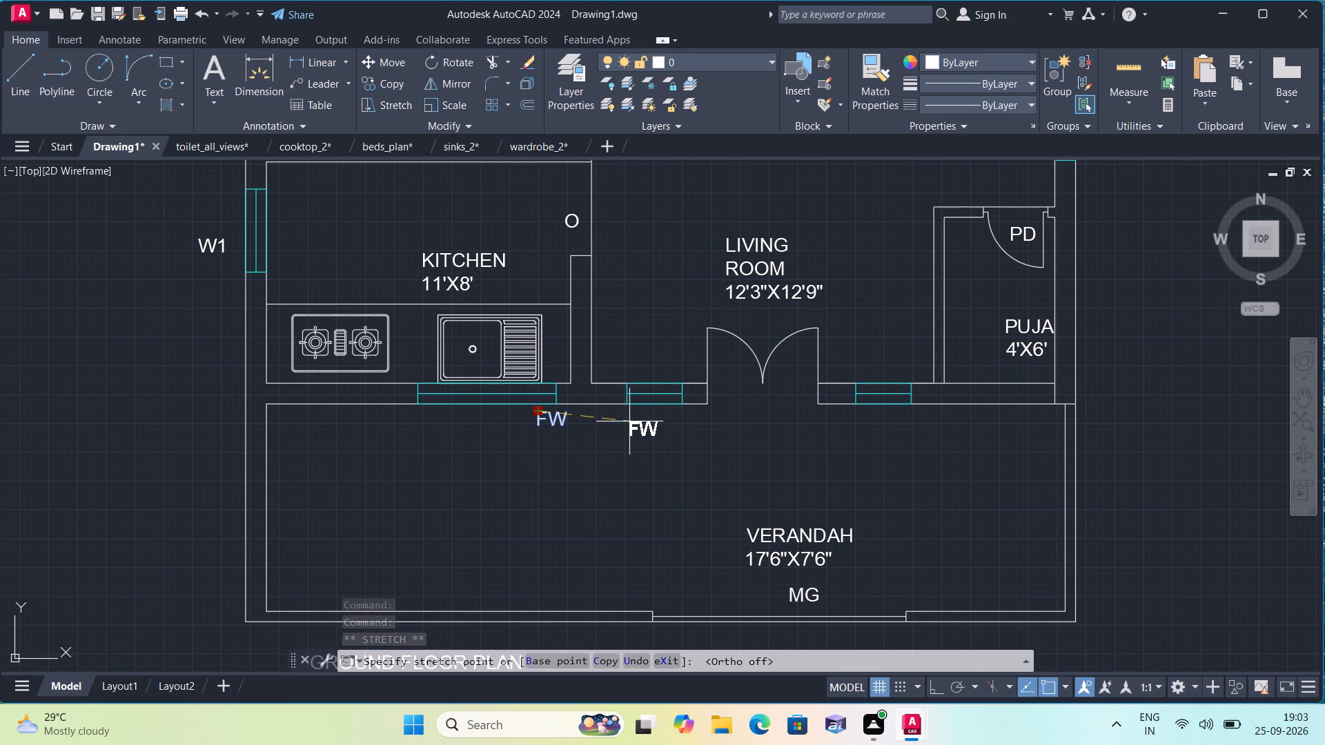
click(639, 415)
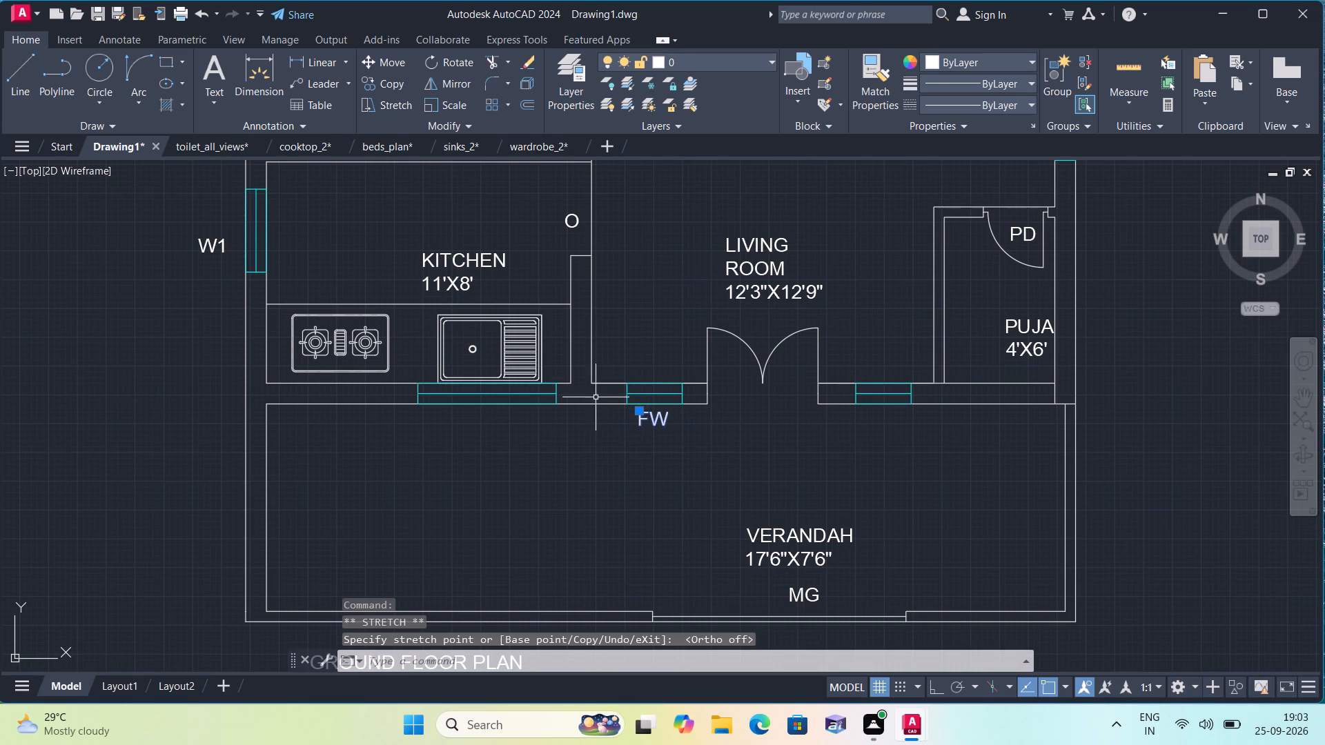
Copy the selected FW label to below the LIVING ROOM window east of the double door.
click(373, 81)
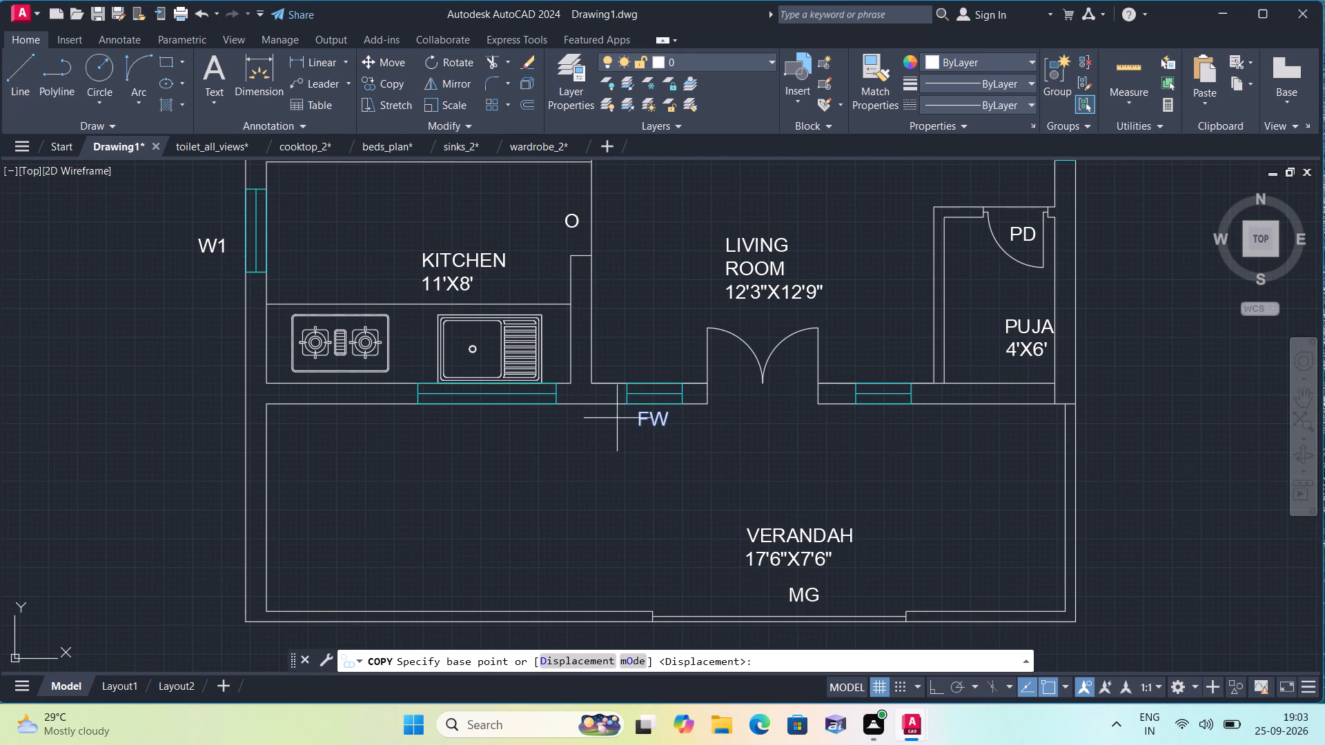
click(646, 417)
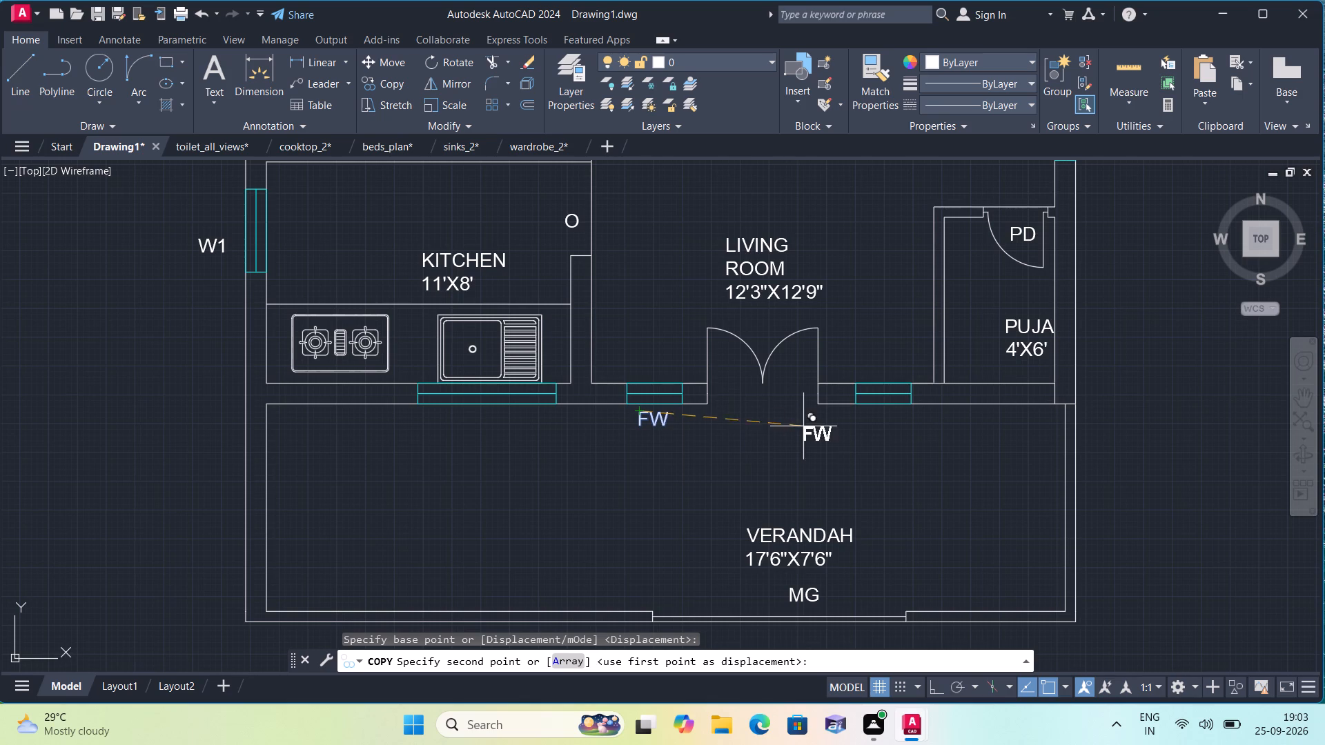
click(870, 417)
key(Escape)
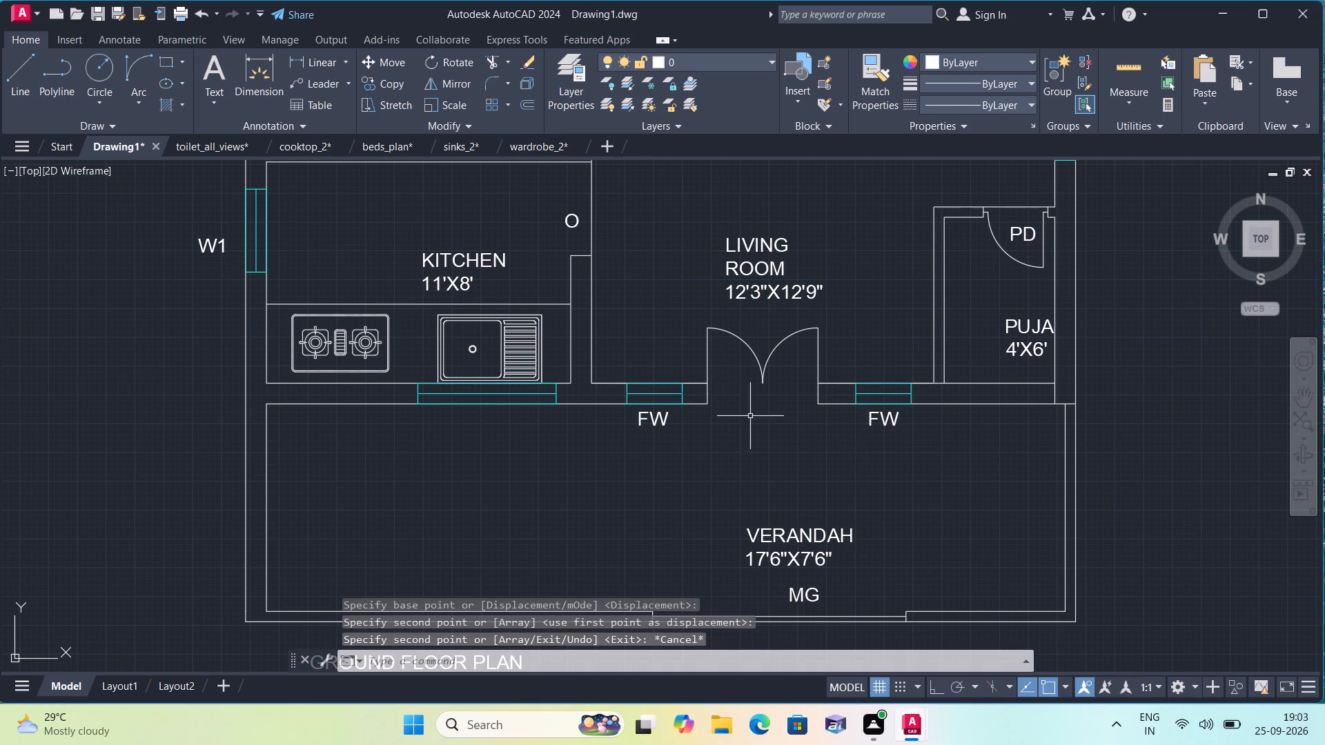
Copy the FOYER window's W label to below the KITCHEN's south window and beside the KITCHEN's west window.
scroll(731, 421, down, 1)
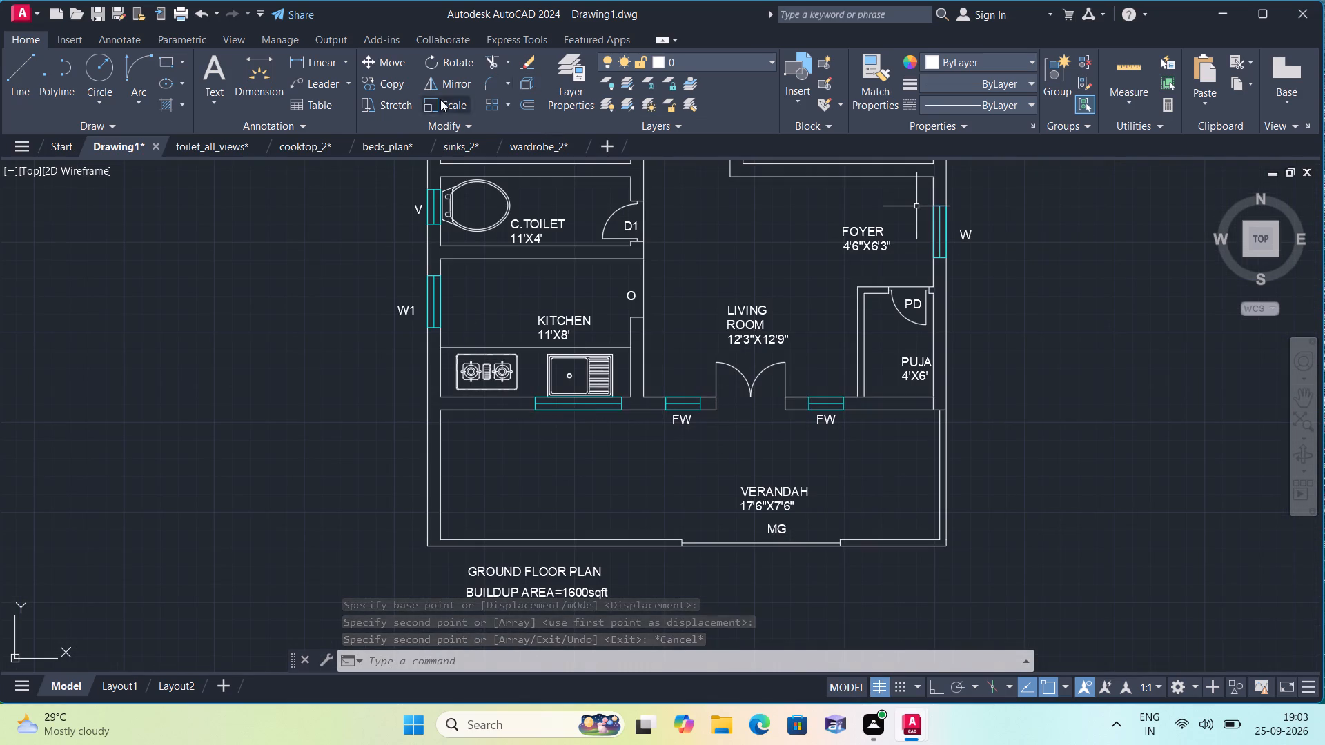
click(970, 236)
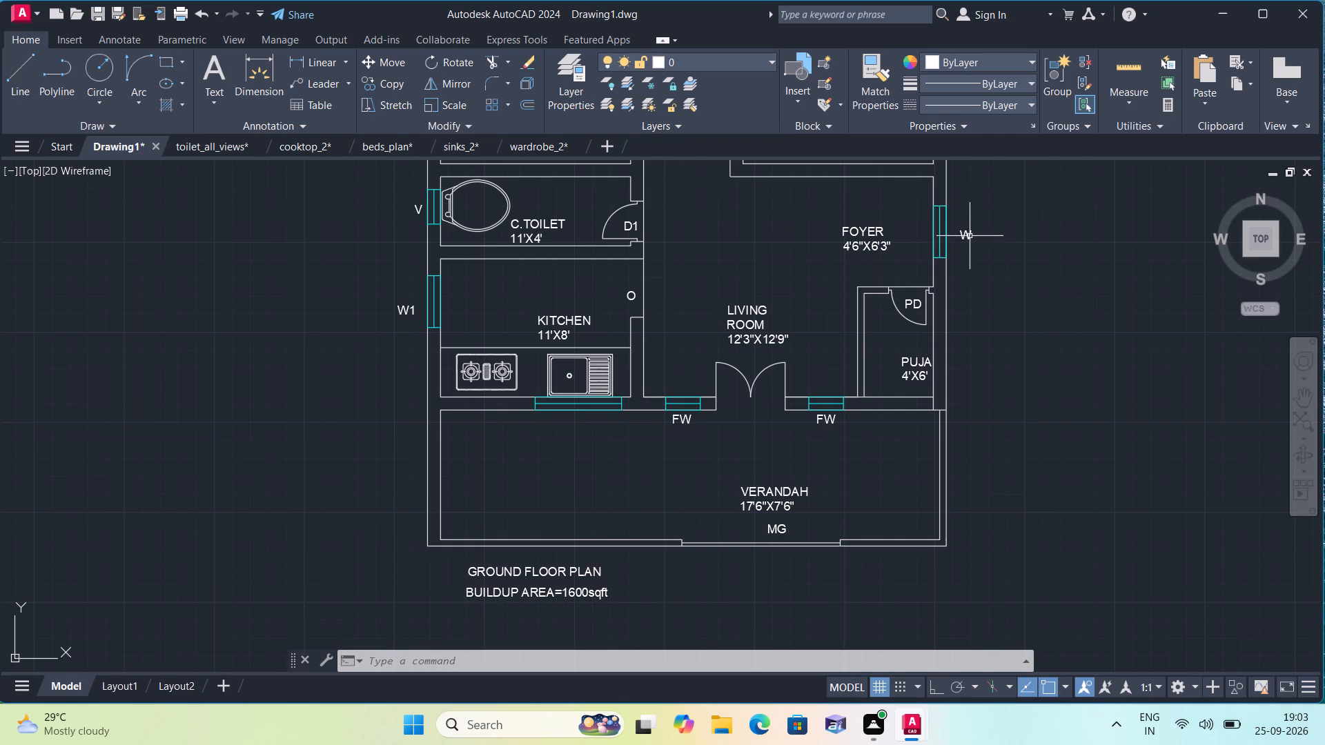
click(390, 81)
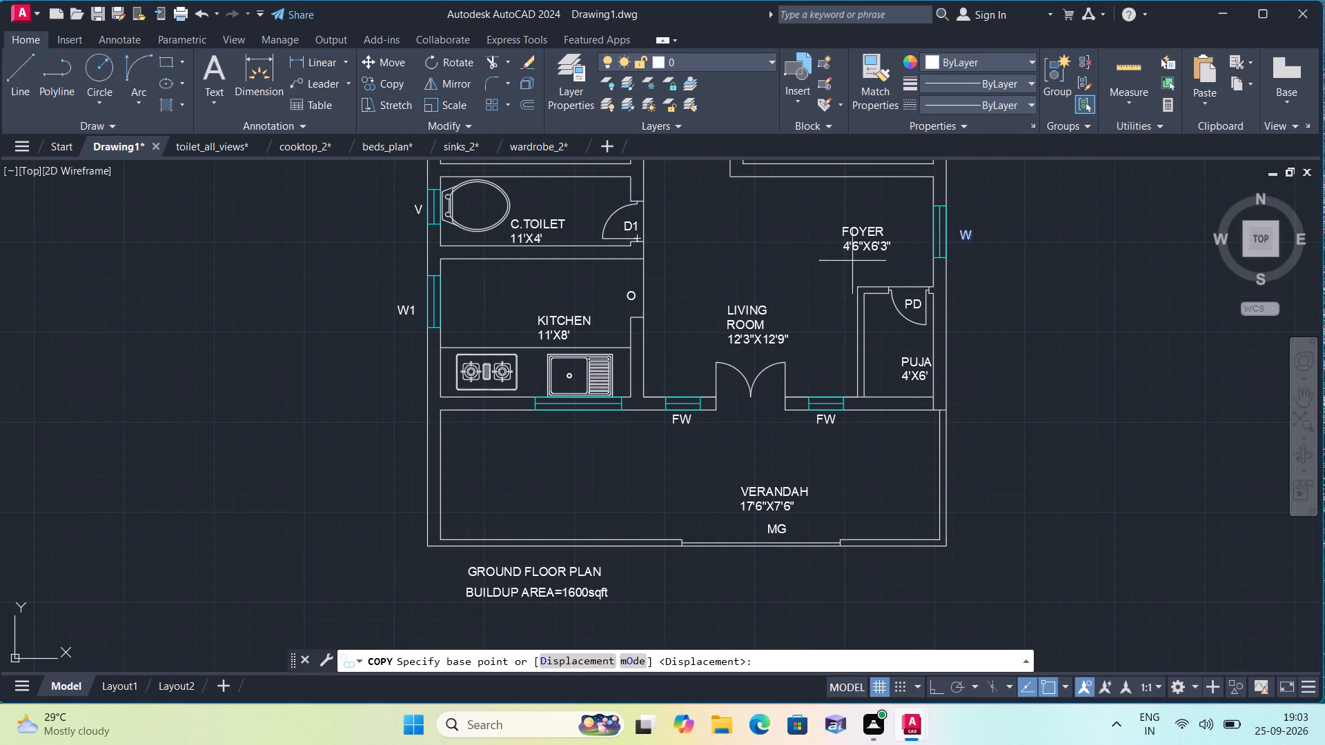
click(963, 237)
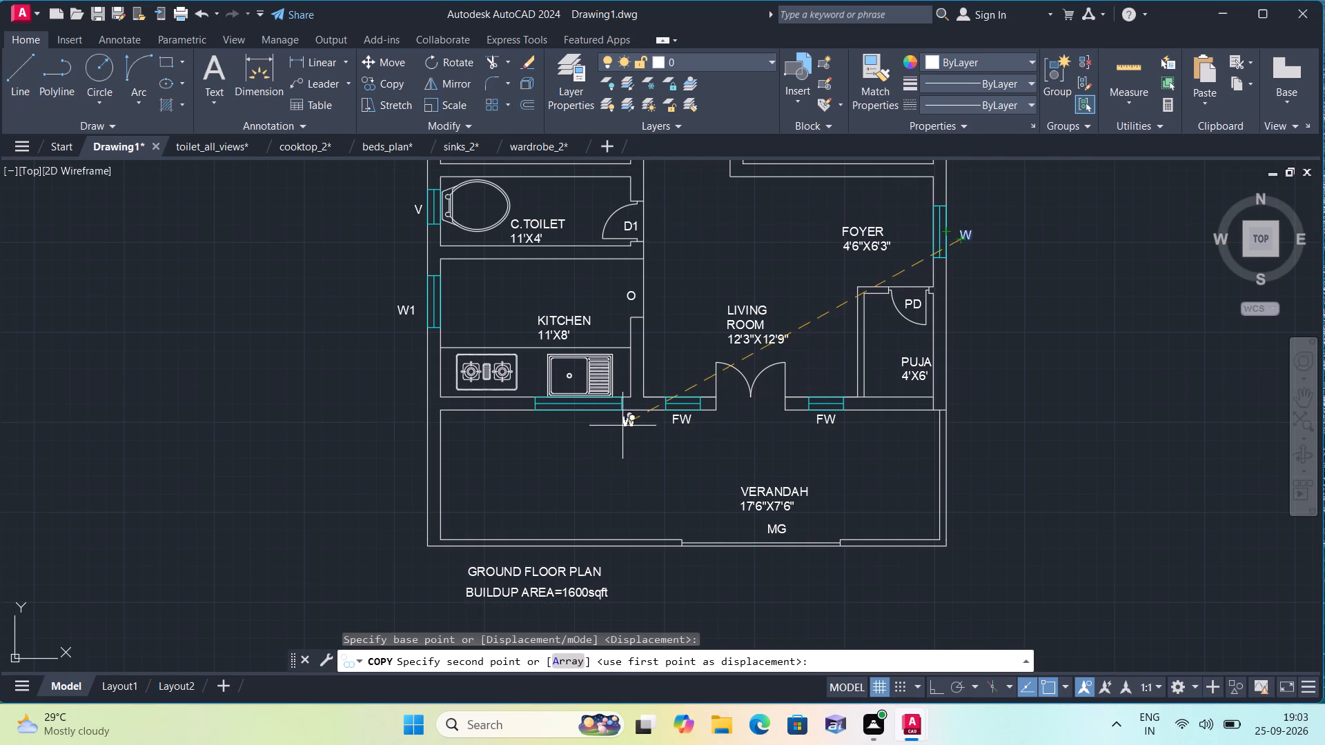
scroll(562, 426, up, 1)
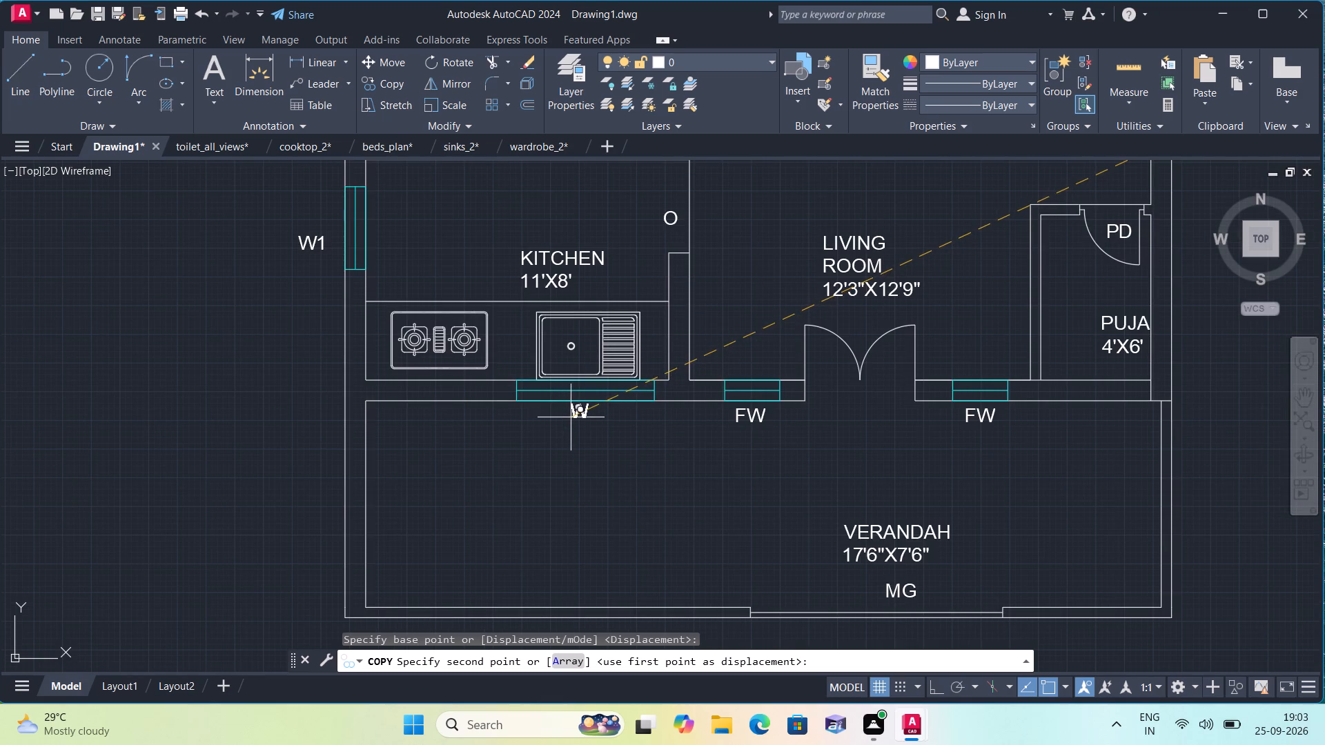
click(571, 417)
middle_drag(251, 290, 288, 412)
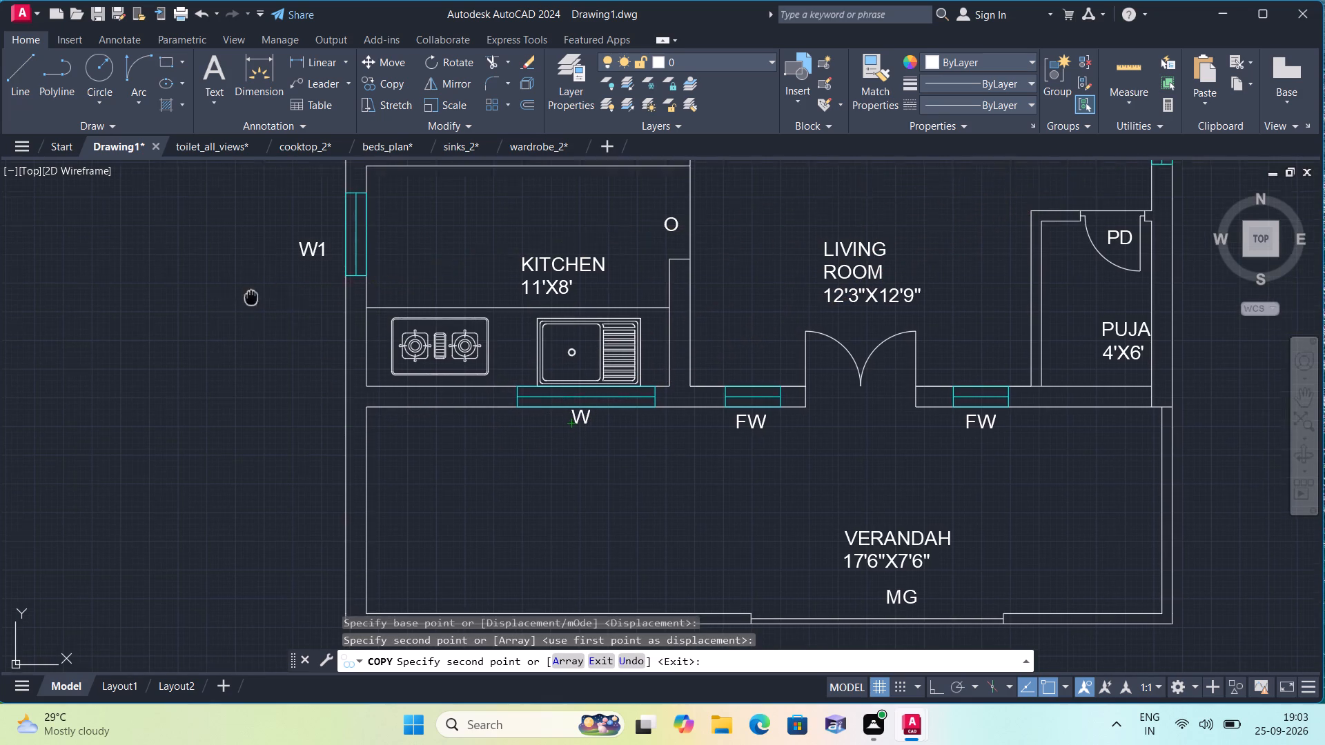
middle_drag(288, 412, 375, 583)
scroll(377, 526, up, 2)
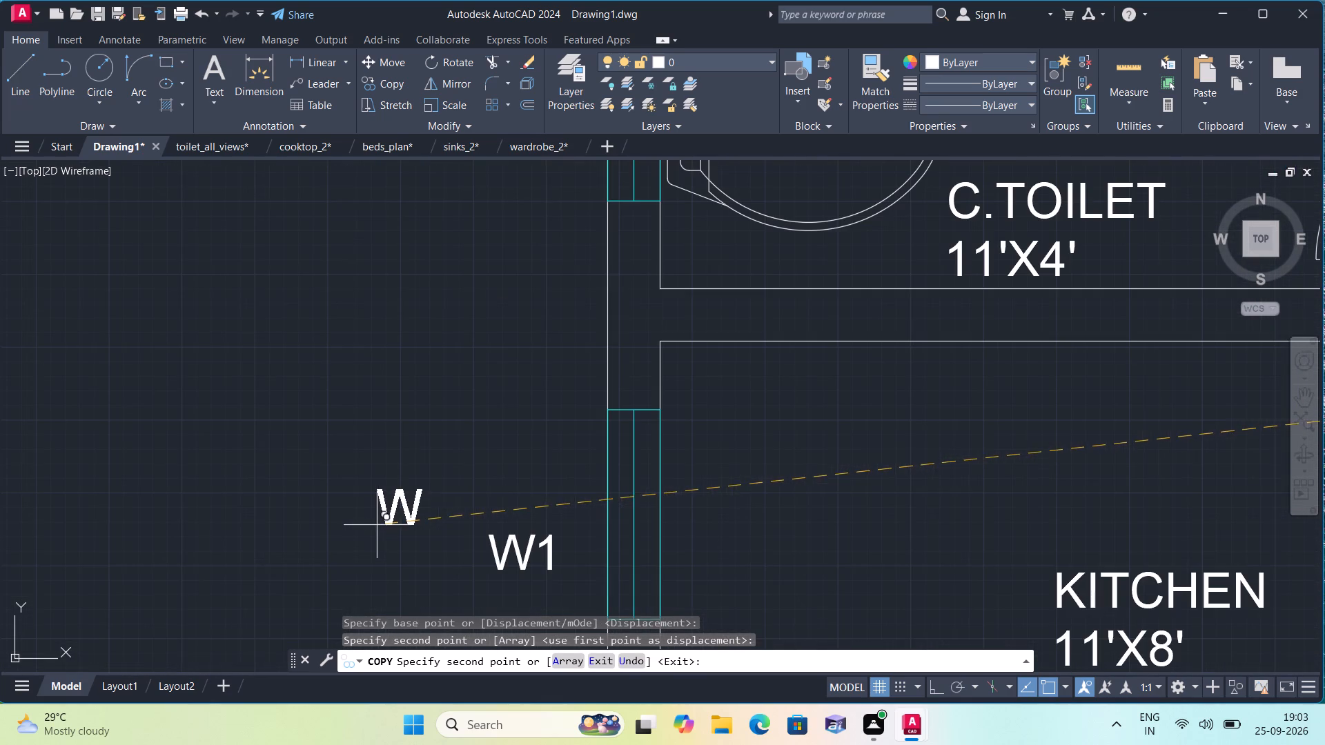
click(551, 512)
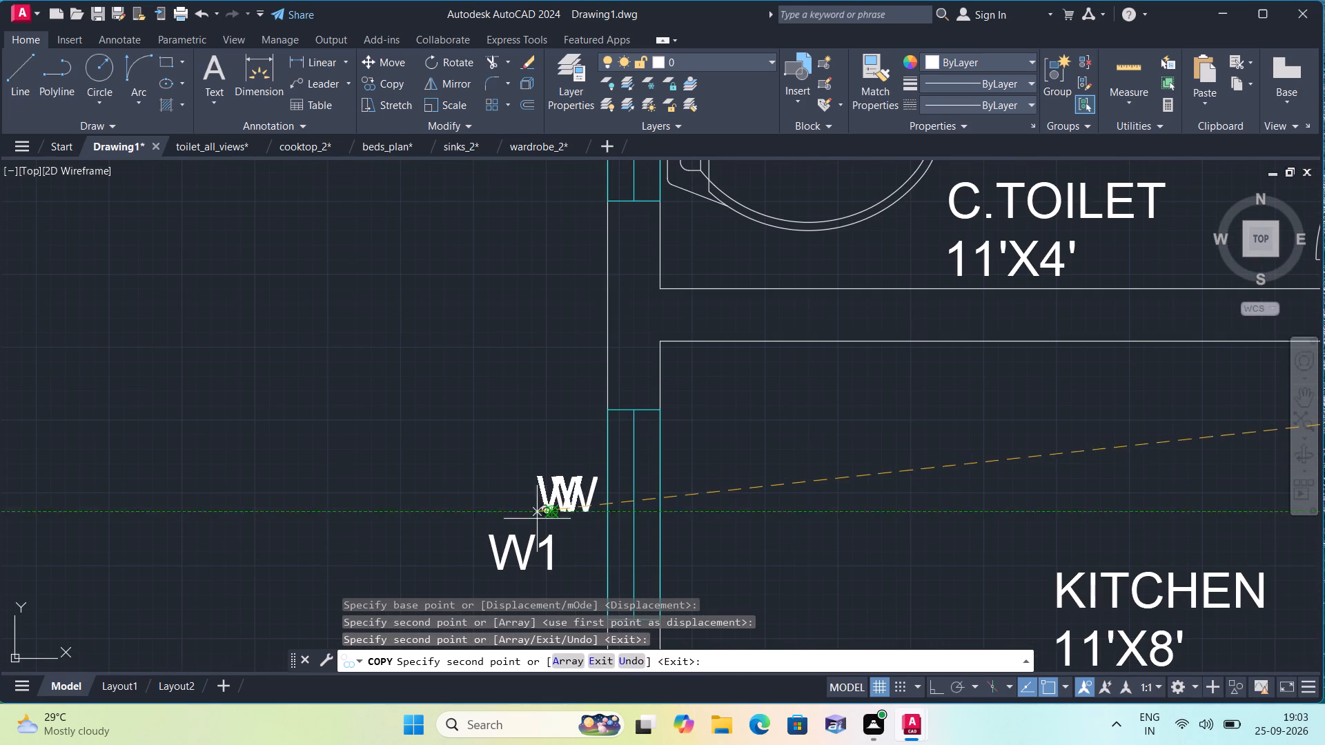
Place further W label copies above the north windows of the MASTER BEDROOM and the KID'S BEDROOM.
scroll(404, 586, down, 2)
middle_drag(349, 491, 145, 744)
scroll(254, 604, down, 1)
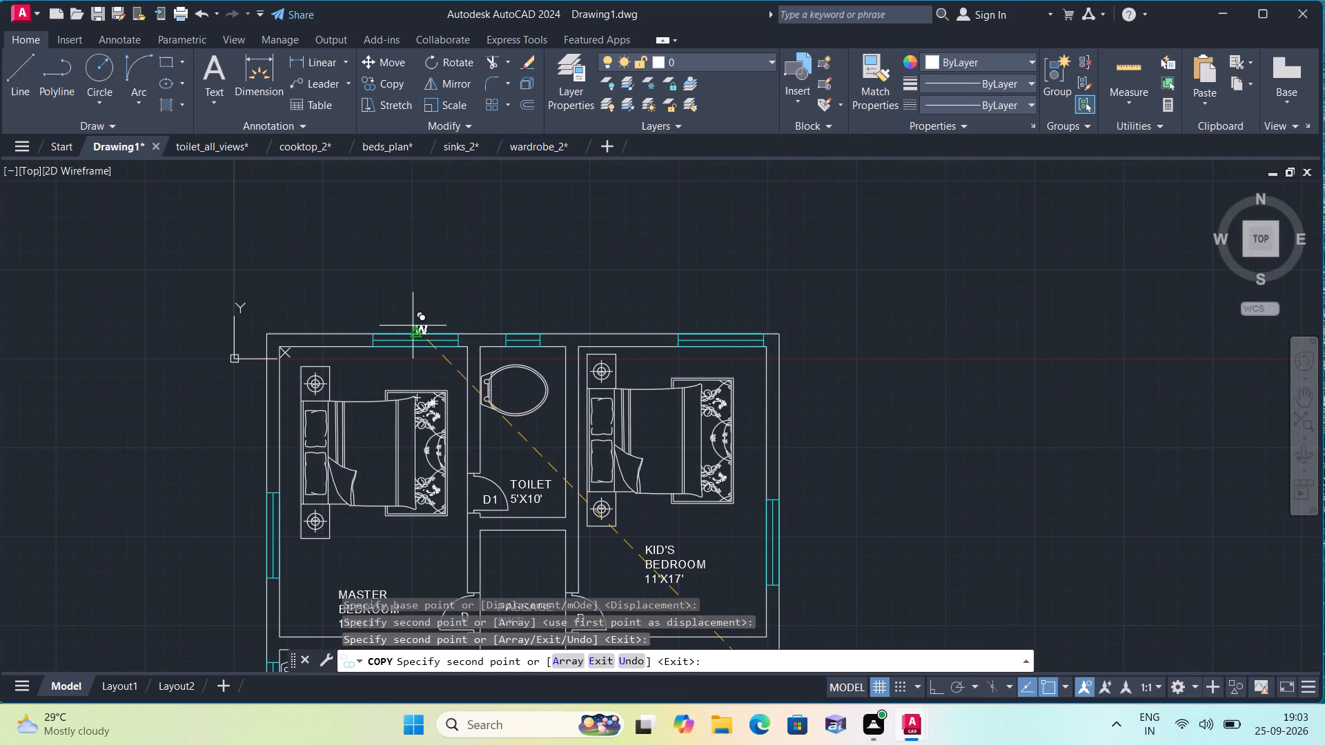
click(409, 322)
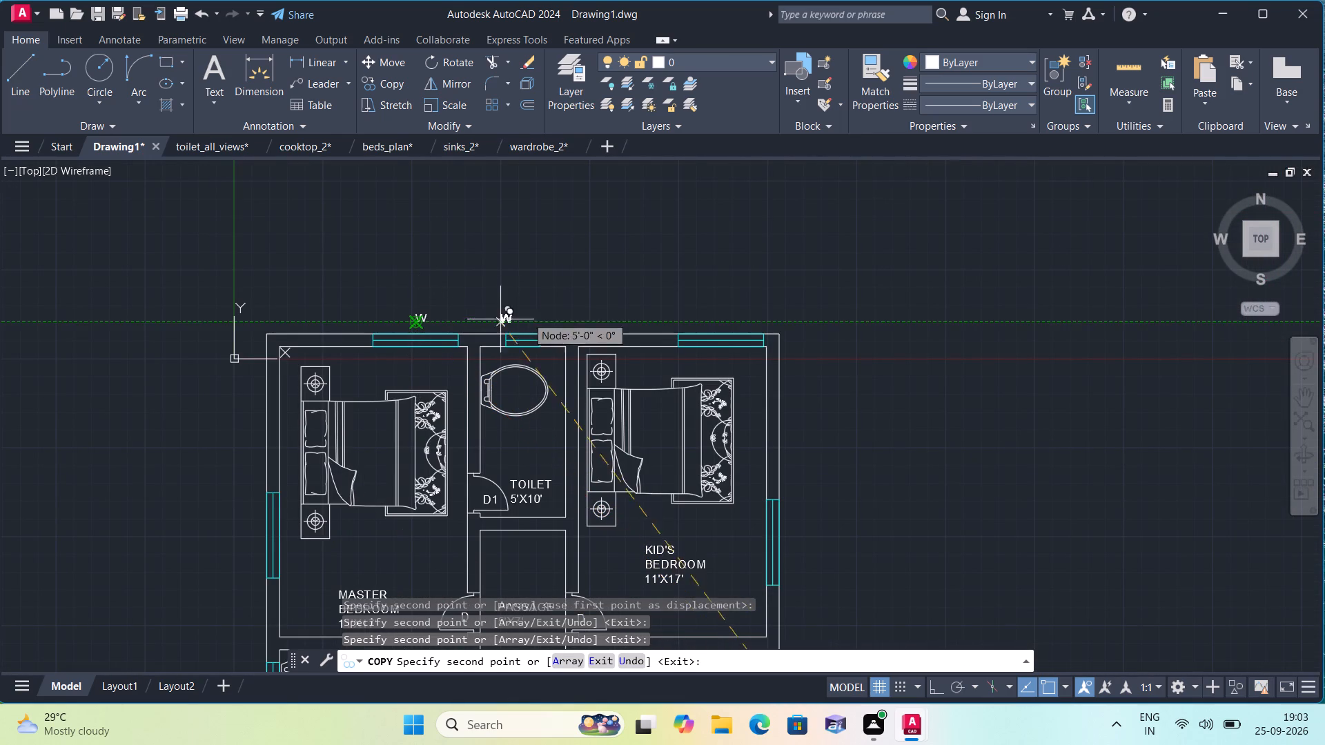
click(694, 320)
scroll(838, 359, down, 1)
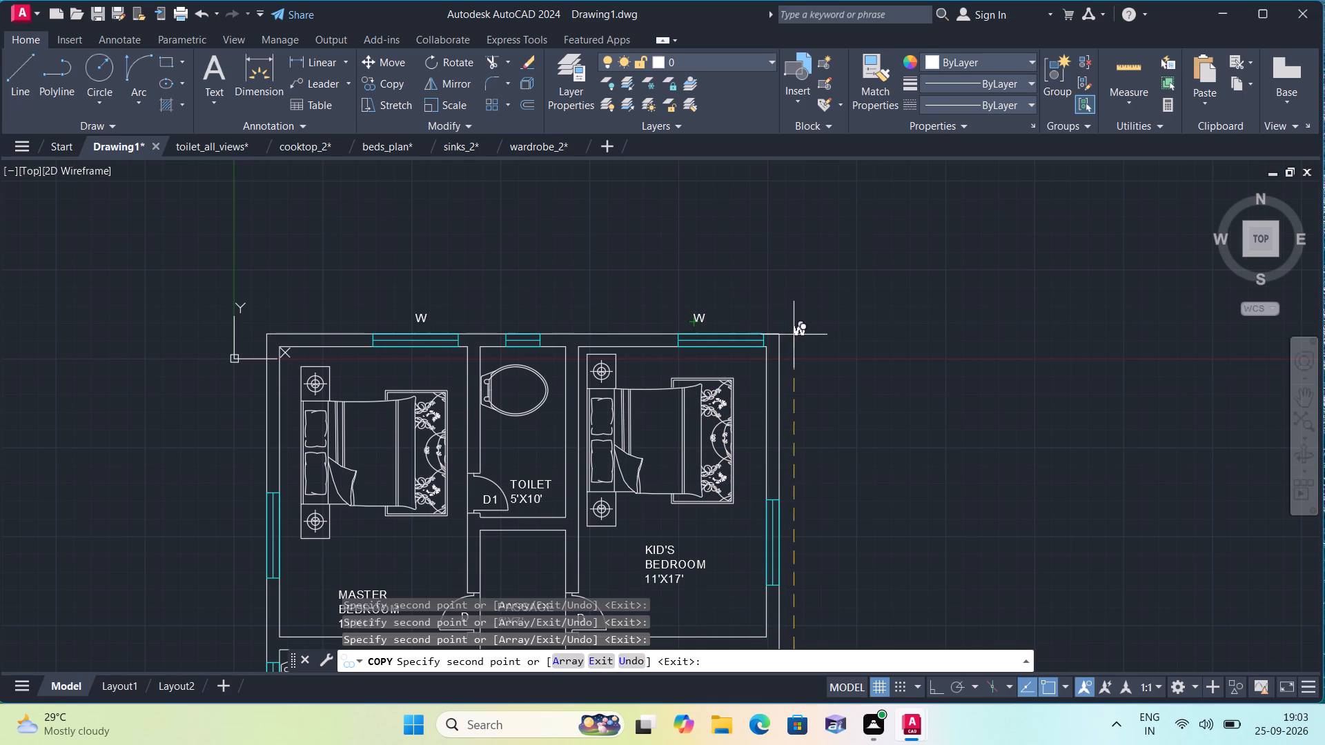
middle_drag(869, 480, 814, 300)
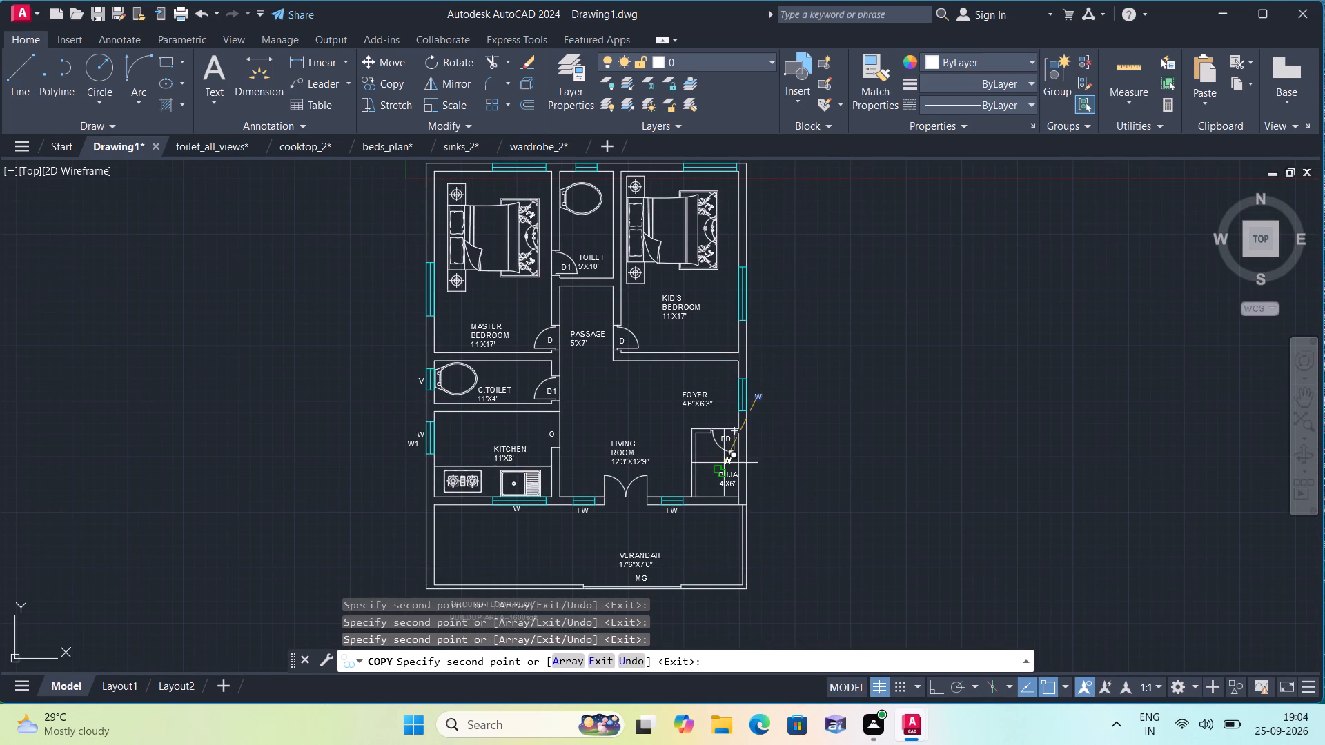
key(Escape)
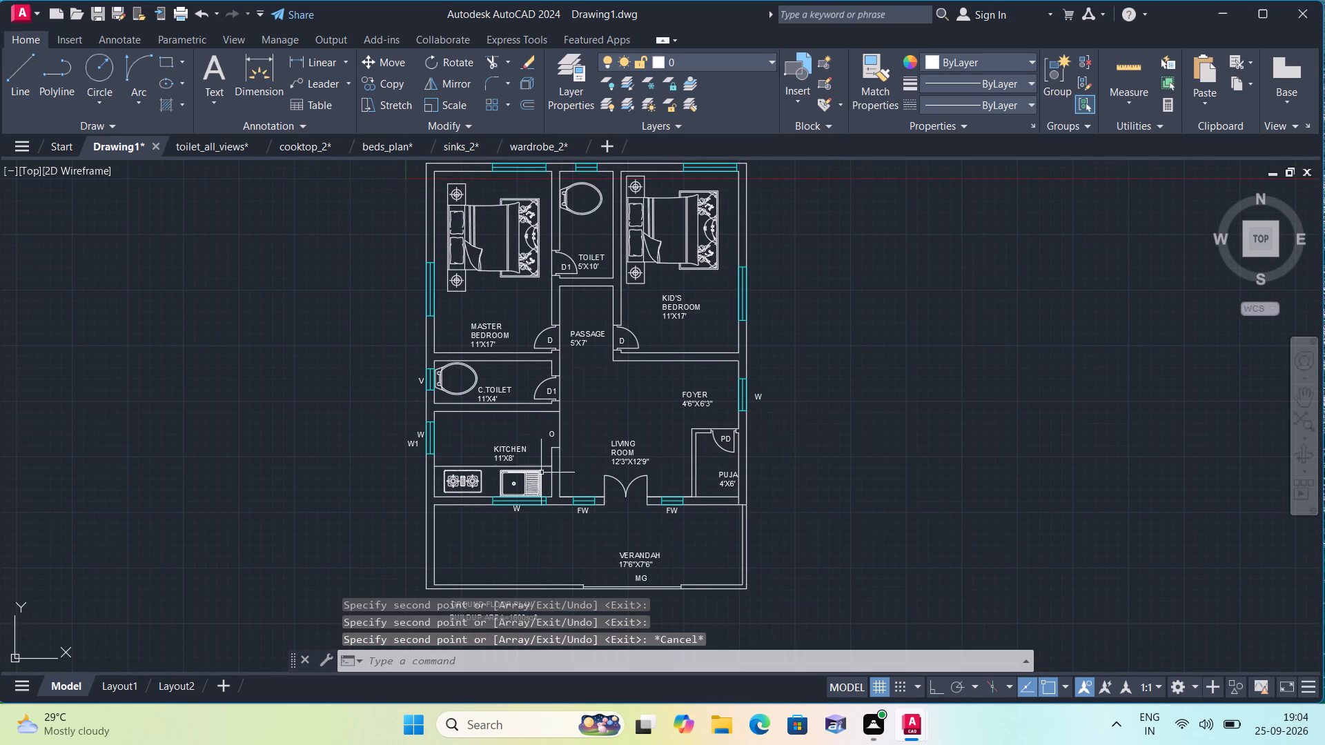
Move the W1 label from the KITCHEN's west window to beside the MASTER BEDROOM's west window.
scroll(345, 466, up, 2)
click(521, 417)
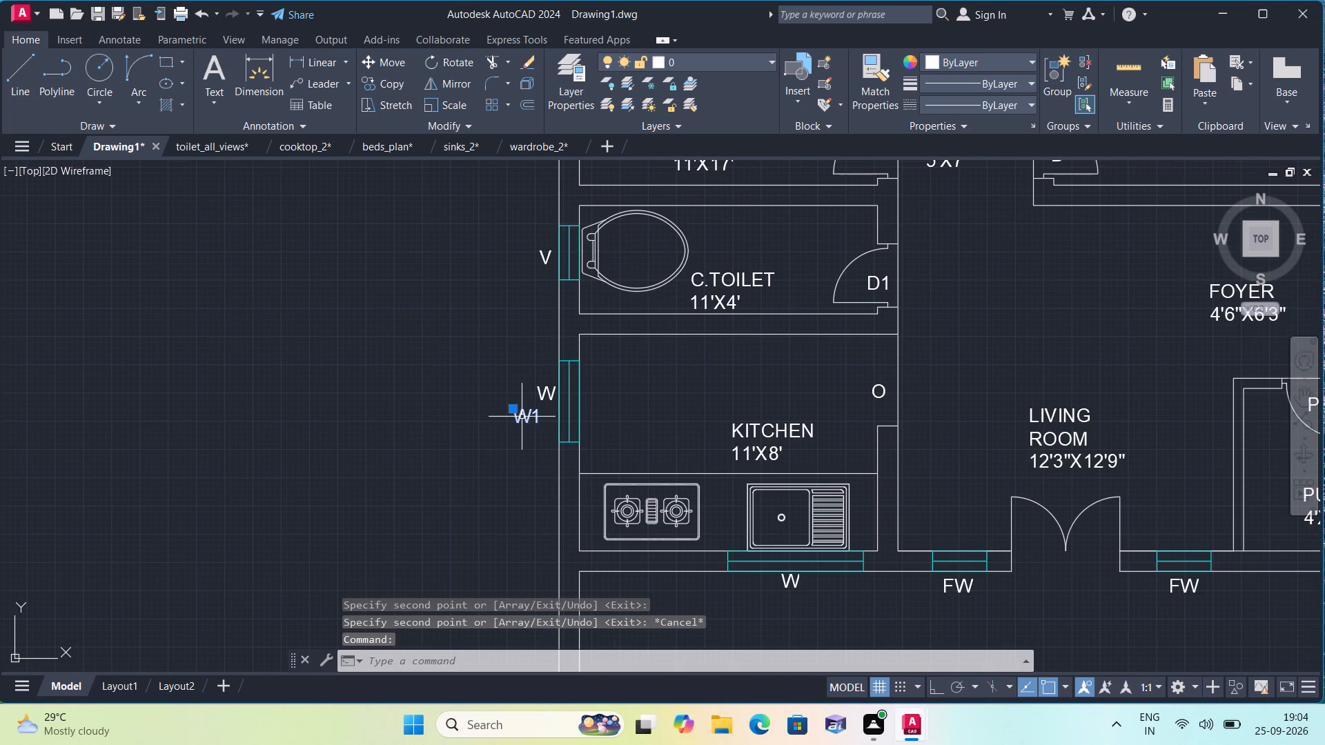
click(511, 406)
scroll(471, 281, down, 1)
middle_drag(471, 279, 453, 520)
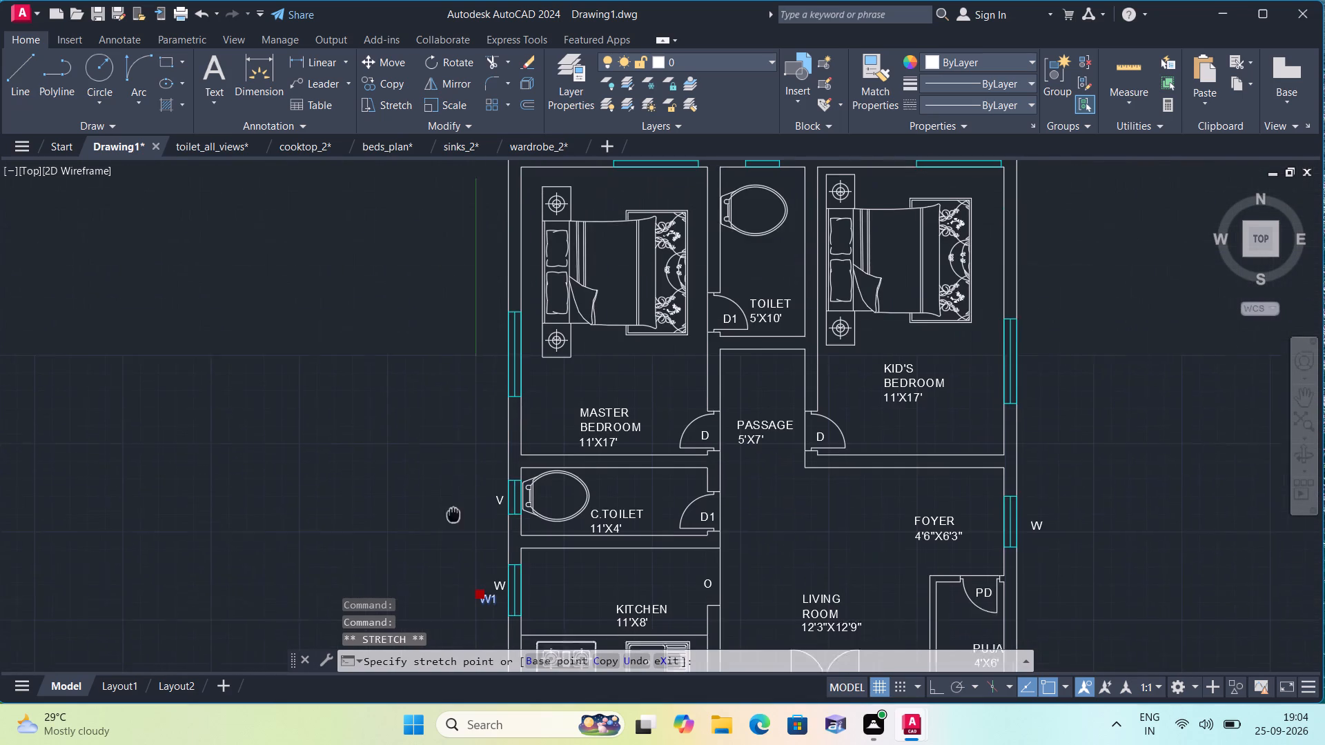
click(481, 360)
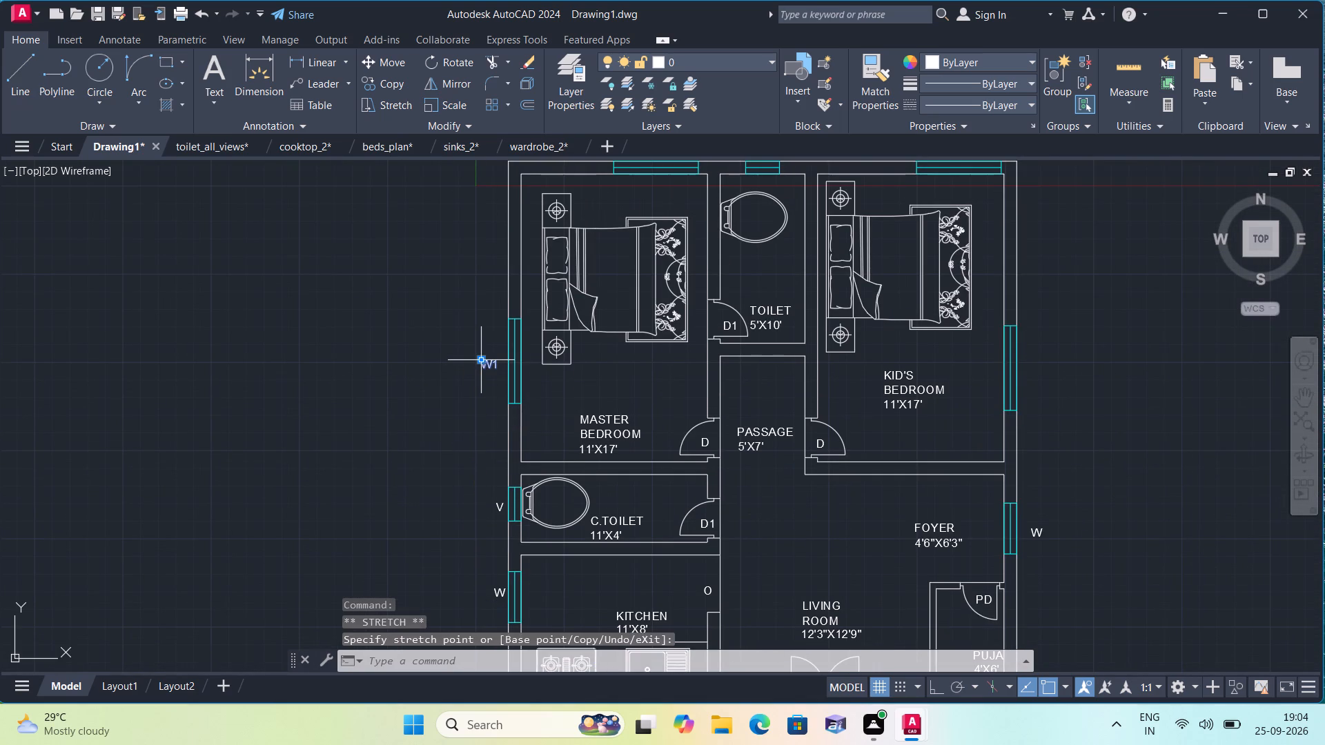
Copy the W1 label straight across to the outer side of the KID'S BEDROOM's east window.
click(386, 79)
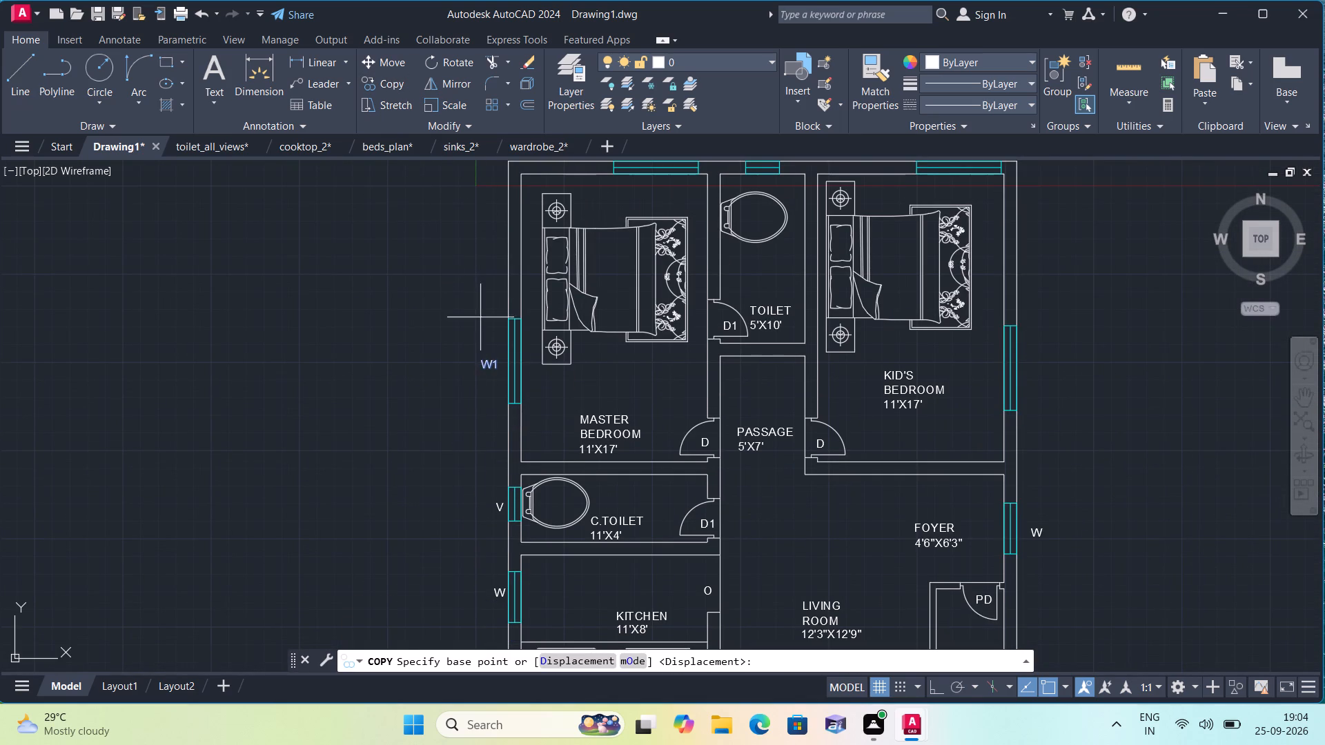
click(485, 362)
middle_drag(452, 279, 429, 459)
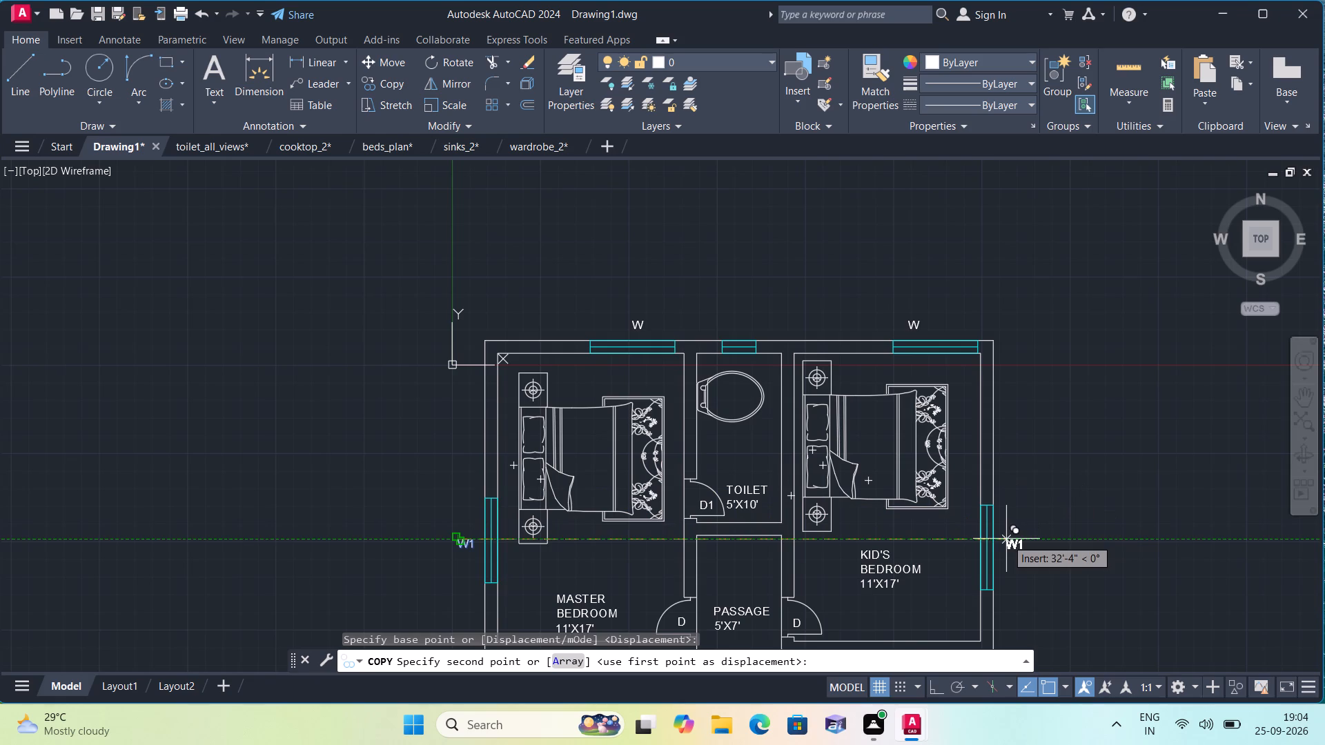
click(1006, 539)
key(Escape)
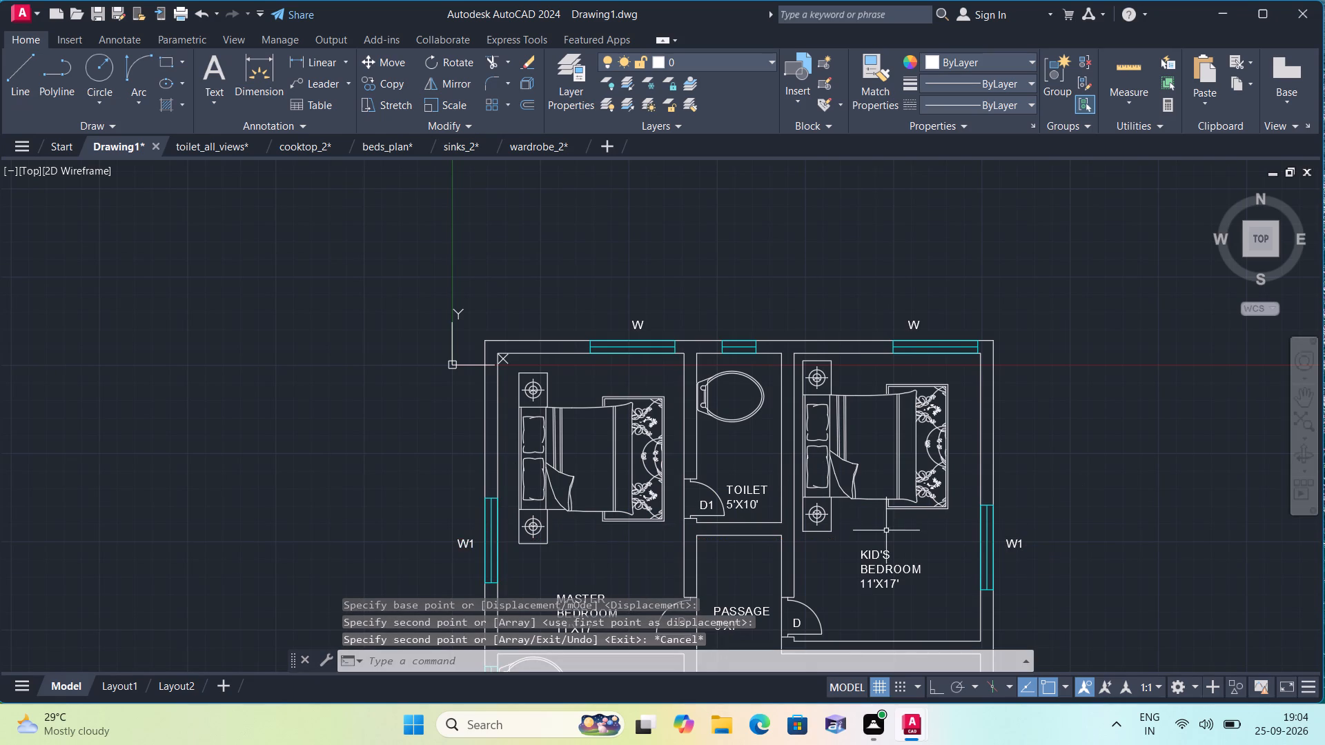
Copy the V label from the C.TOILET window to above the north window of the 5'X10' TOILET.
middle_drag(838, 539, 809, 476)
scroll(809, 476, down, 2)
scroll(580, 546, up, 2)
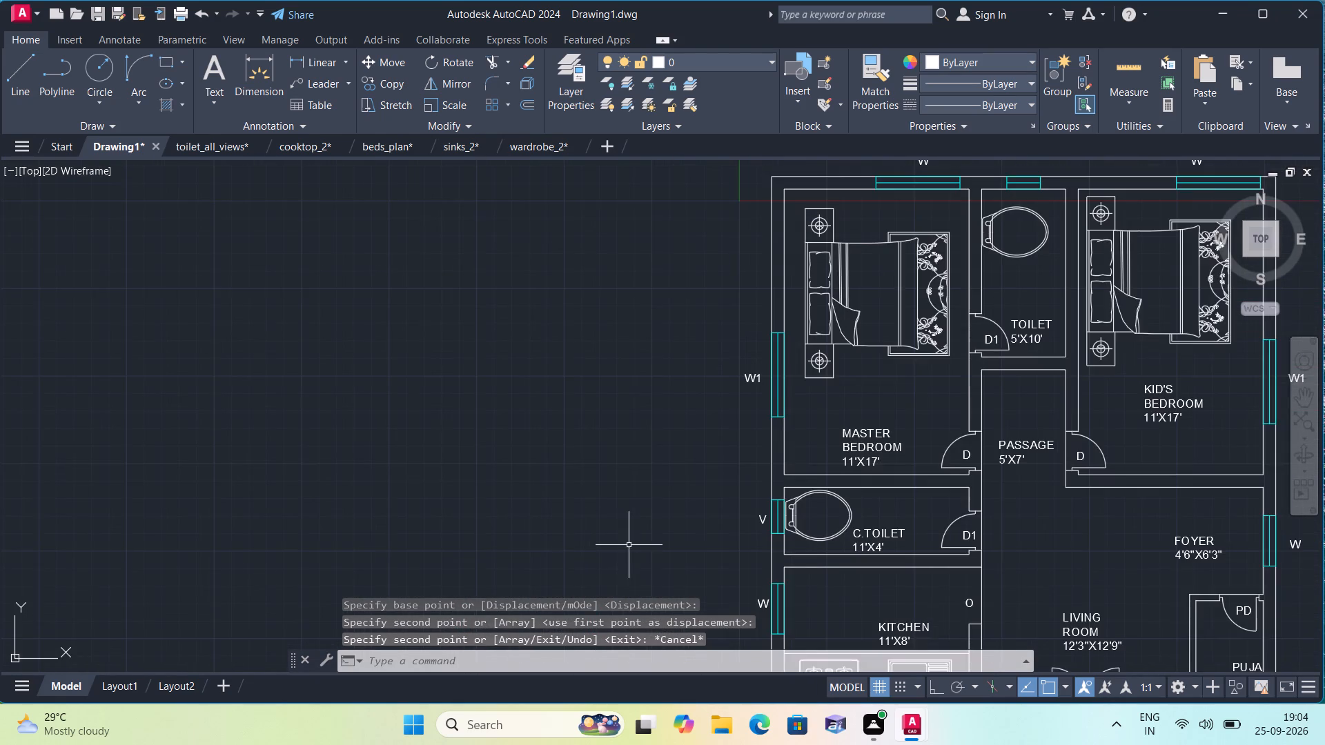
scroll(709, 538, up, 1)
click(785, 504)
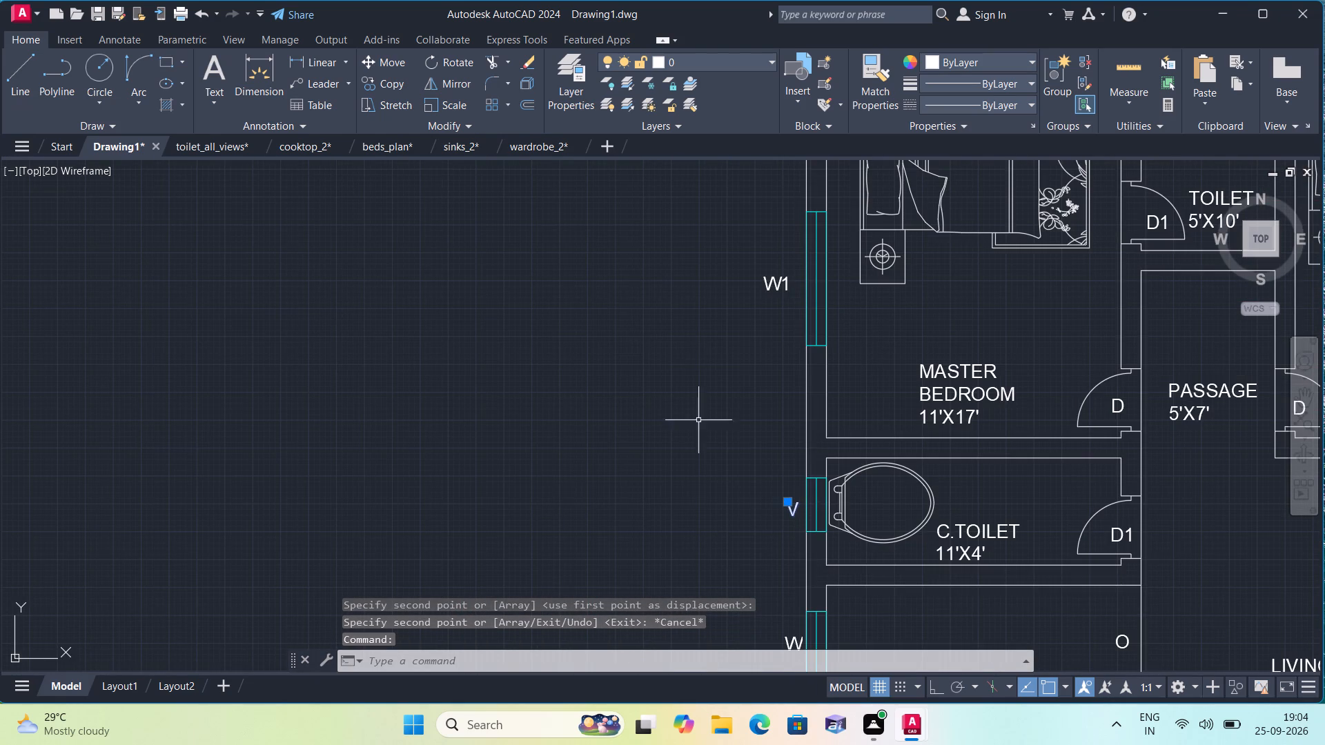
click(395, 87)
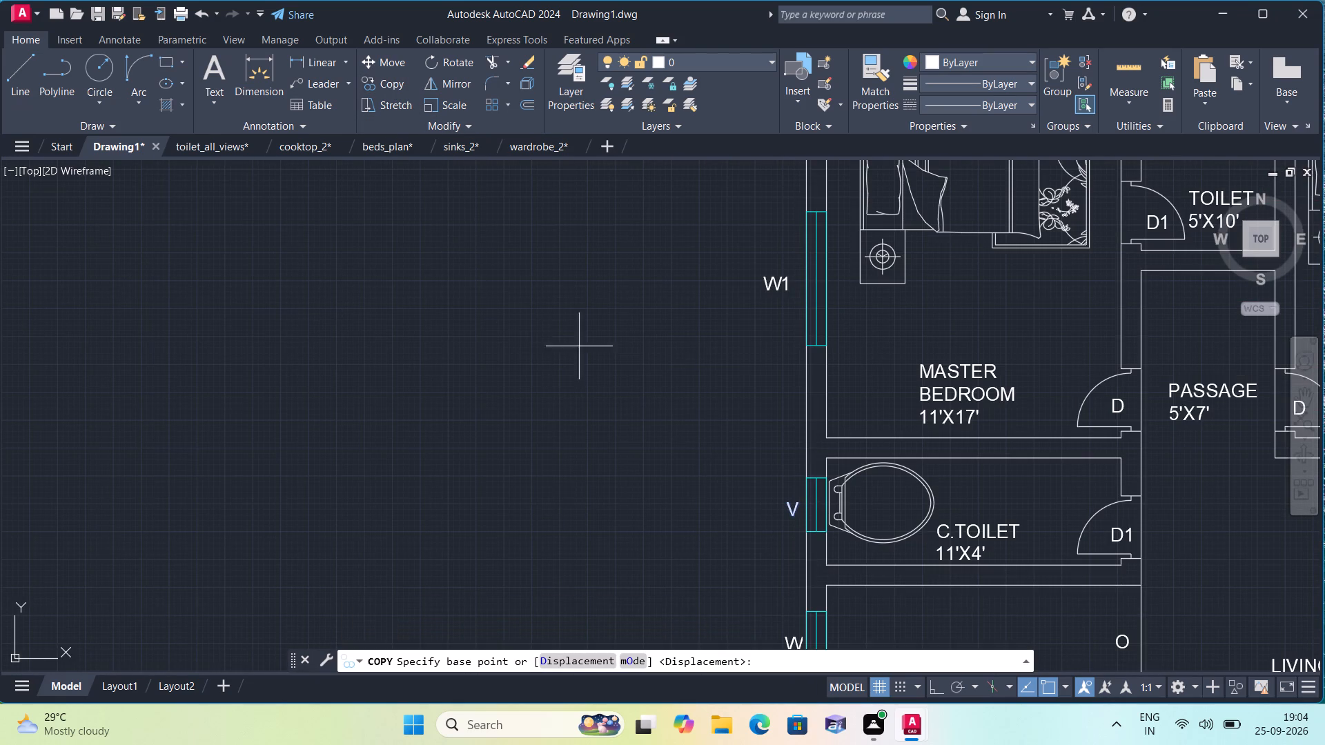
click(783, 506)
middle_drag(692, 395, 398, 528)
scroll(692, 395, down, 1)
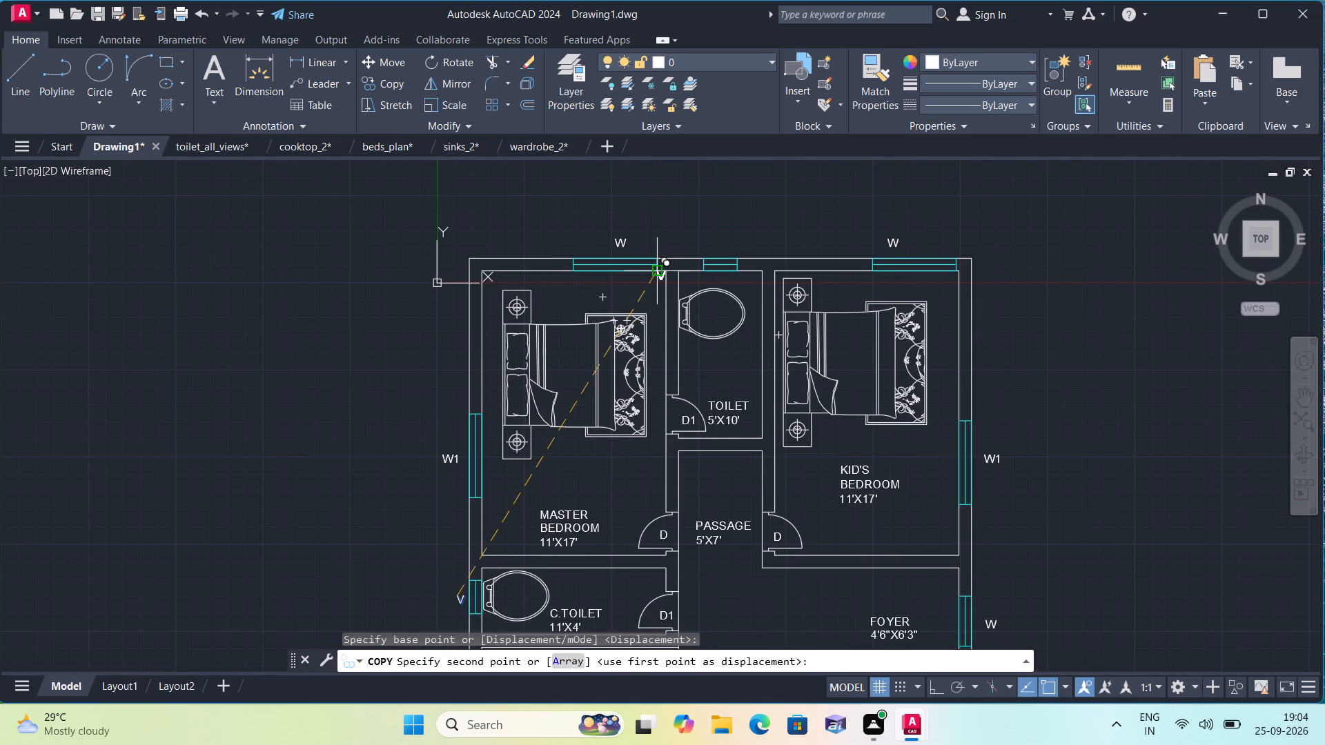
click(714, 244)
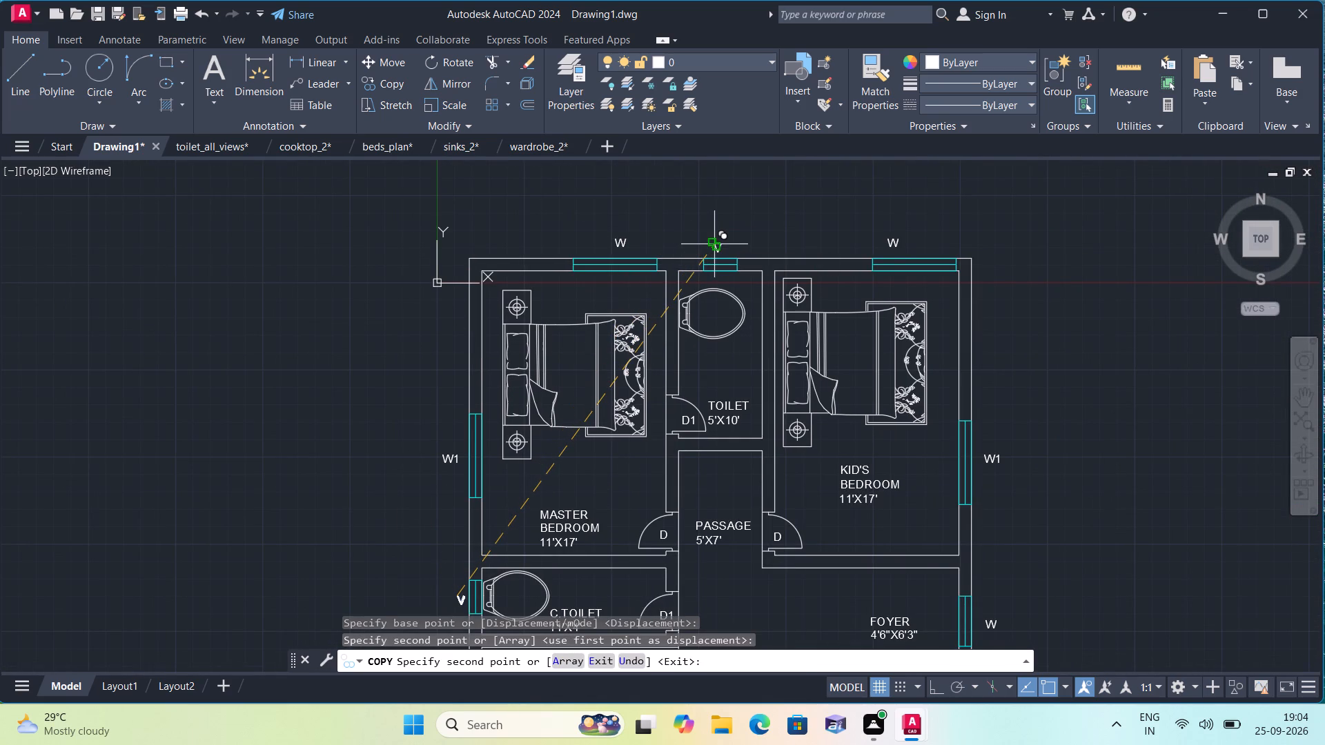
key(Escape)
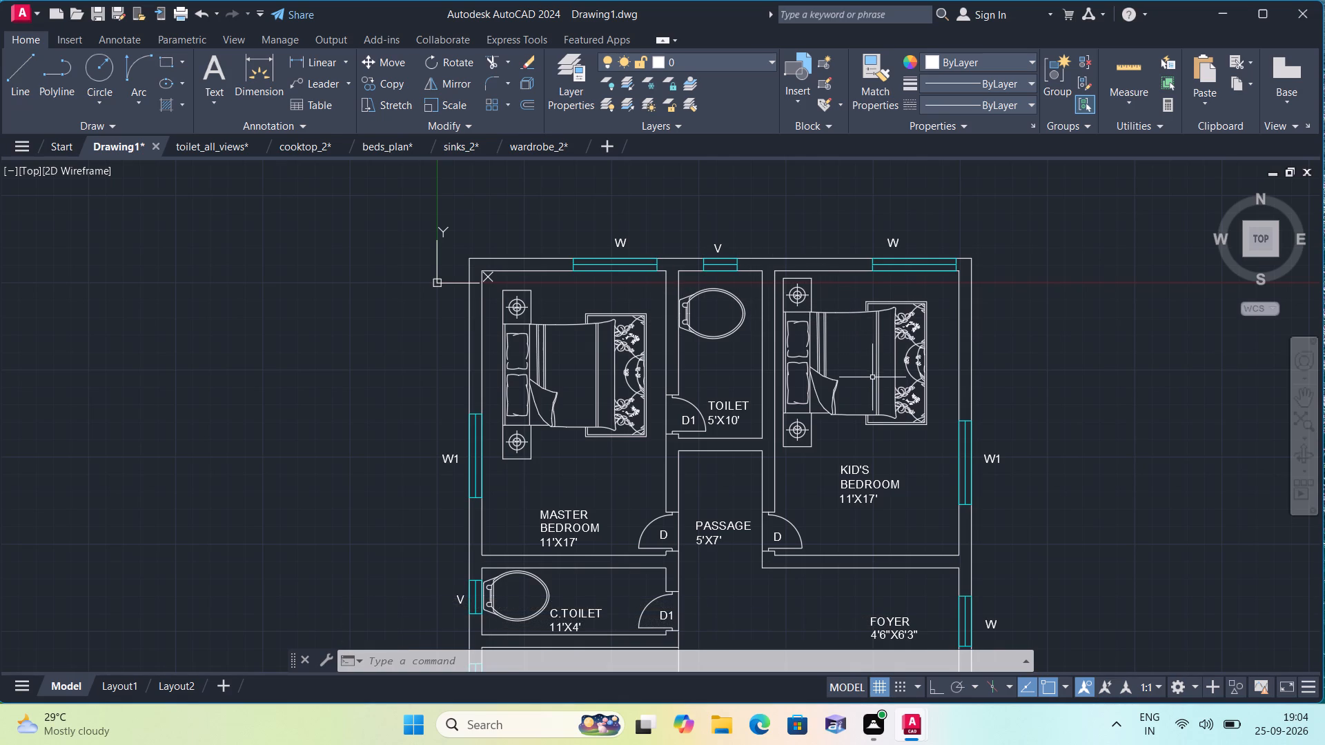
Offset the verandah's south inner wall line and its north wall line, west of the entrance, by 3' into the verandah.
middle_drag(878, 401, 854, 268)
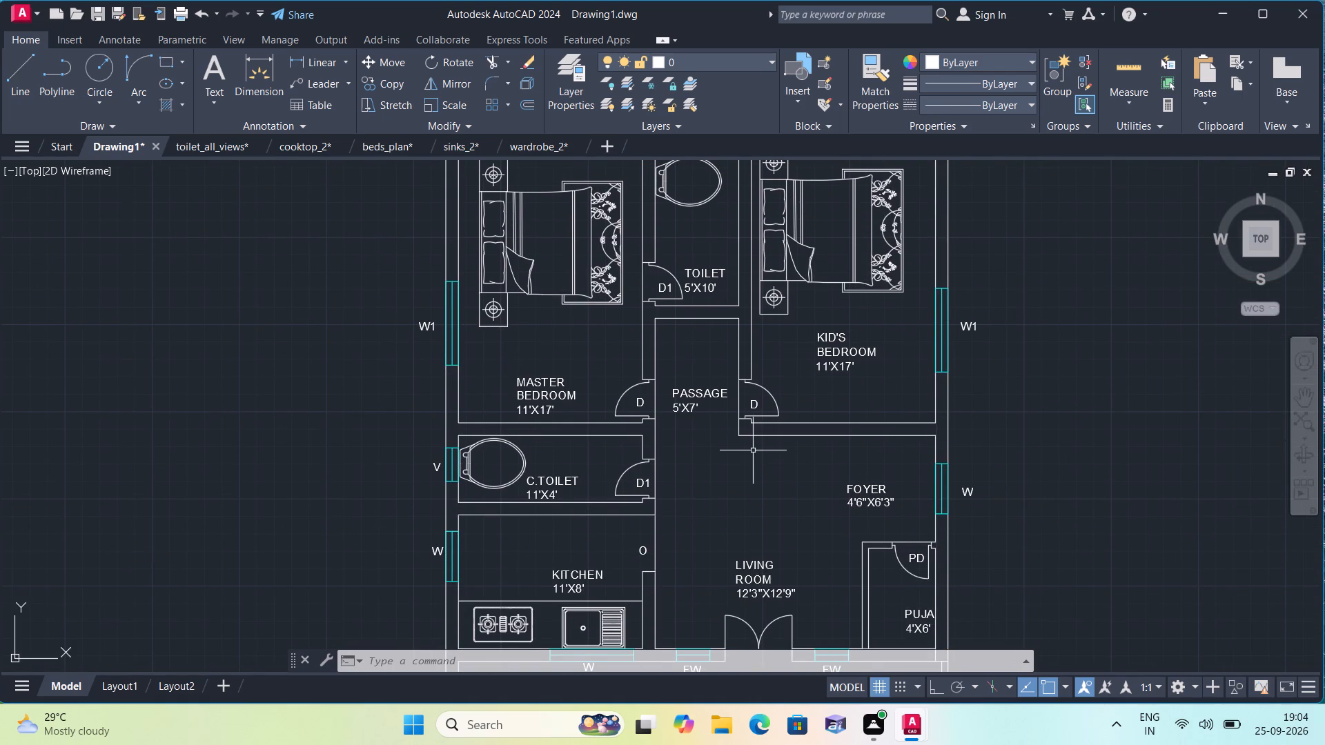
middle_drag(753, 454, 744, 315)
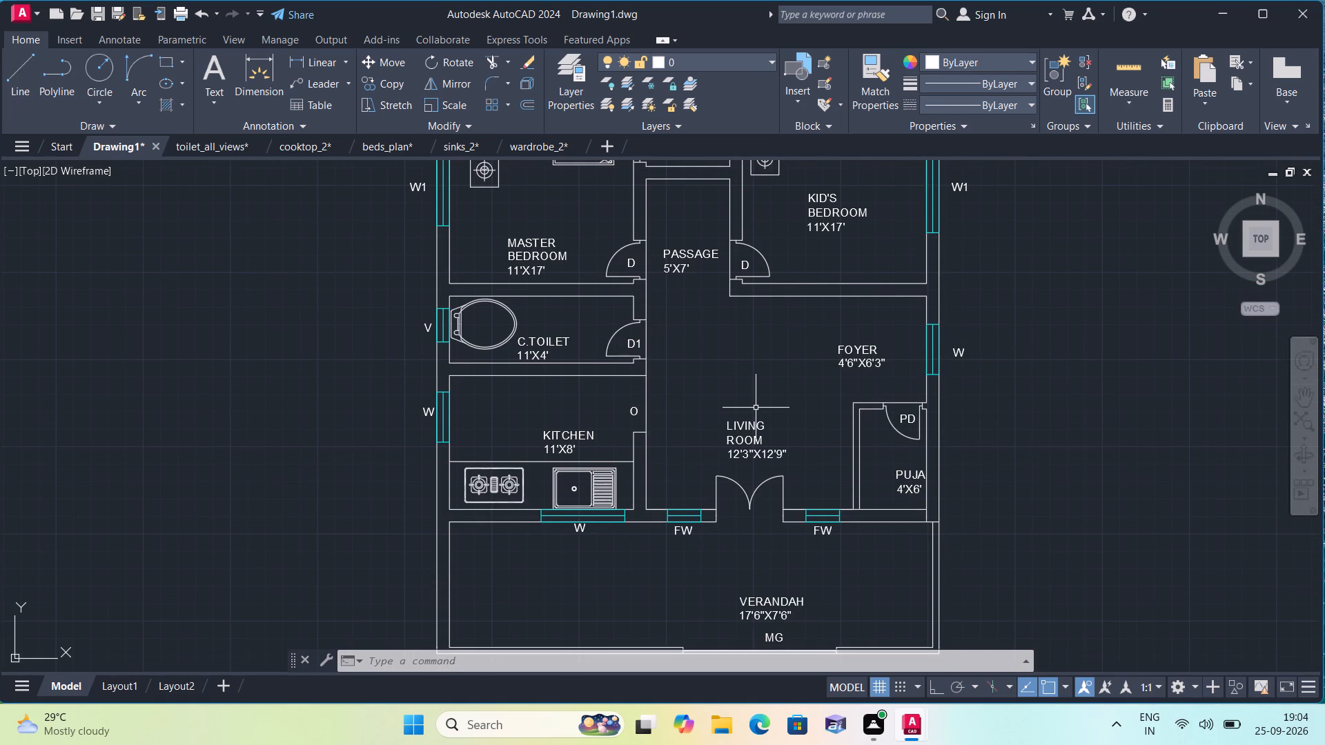
middle_drag(773, 384, 767, 408)
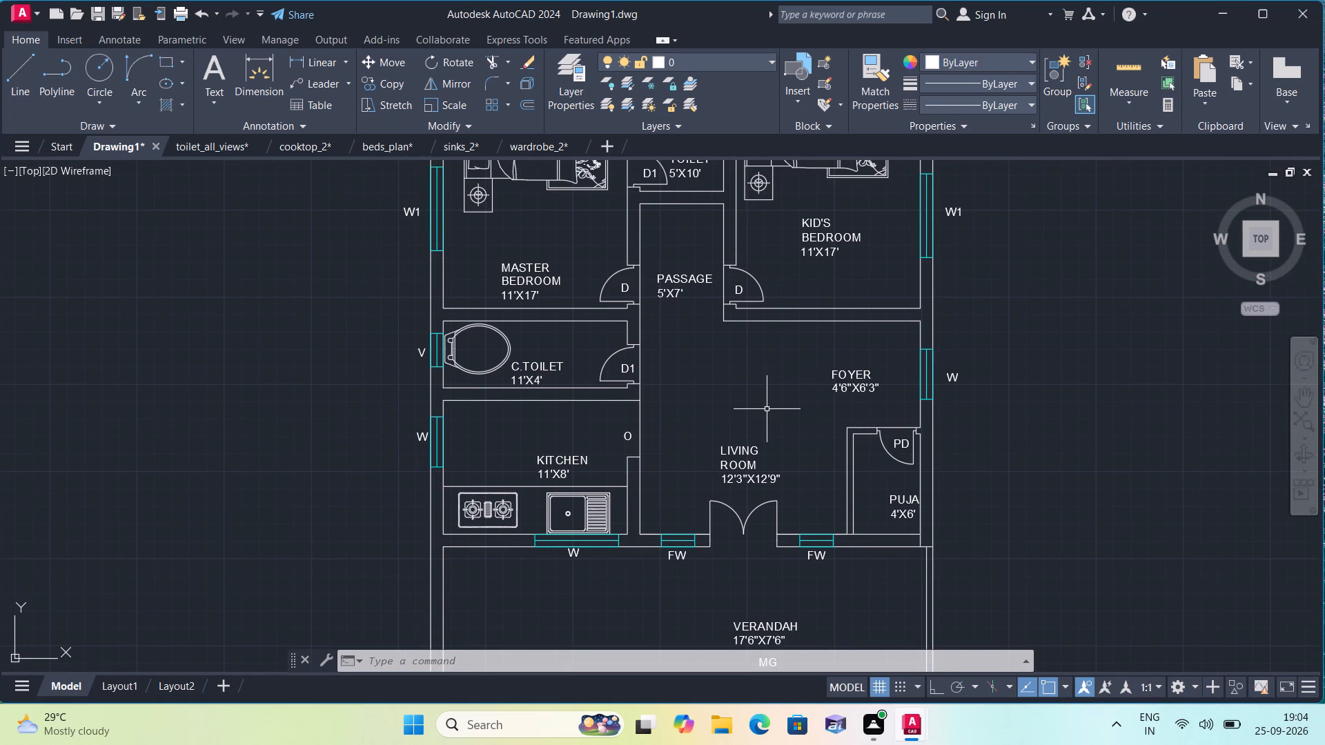
scroll(769, 410, down, 1)
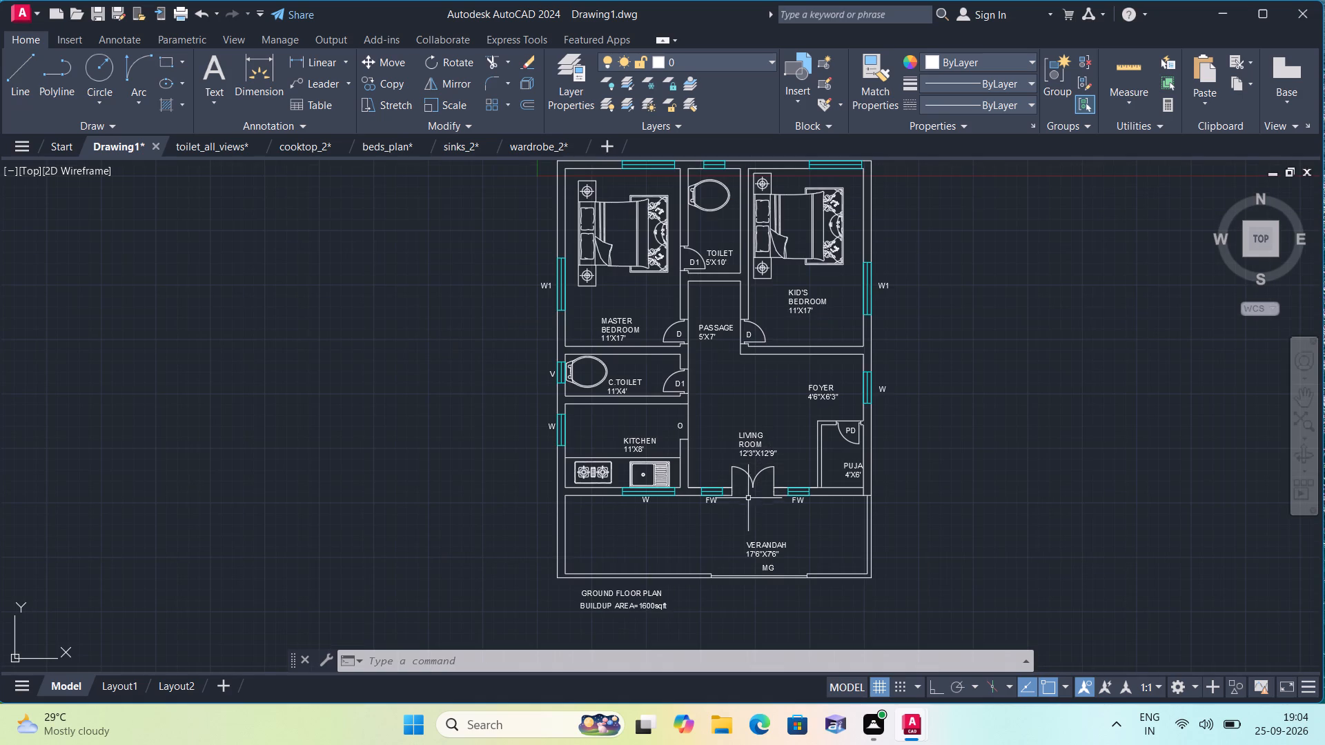
middle_drag(717, 513, 757, 449)
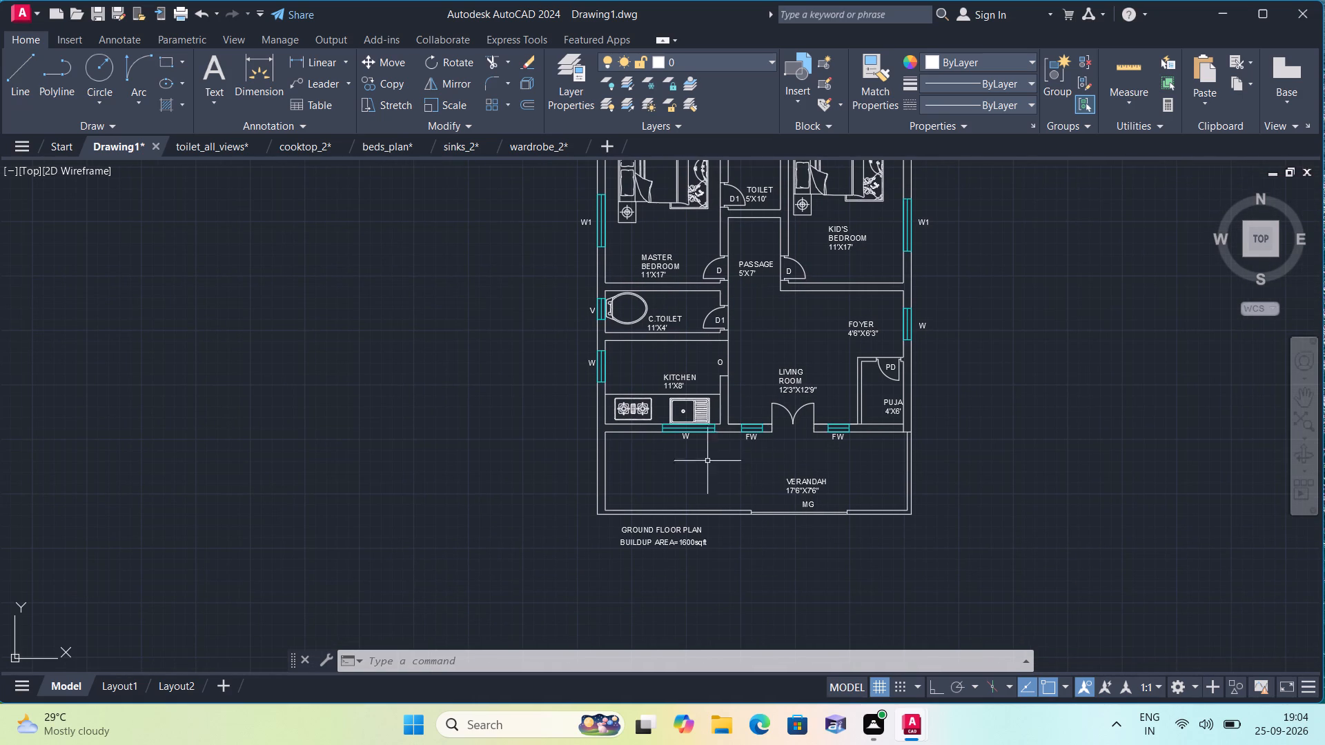
scroll(658, 468, up, 1)
text(offset)
key(space)
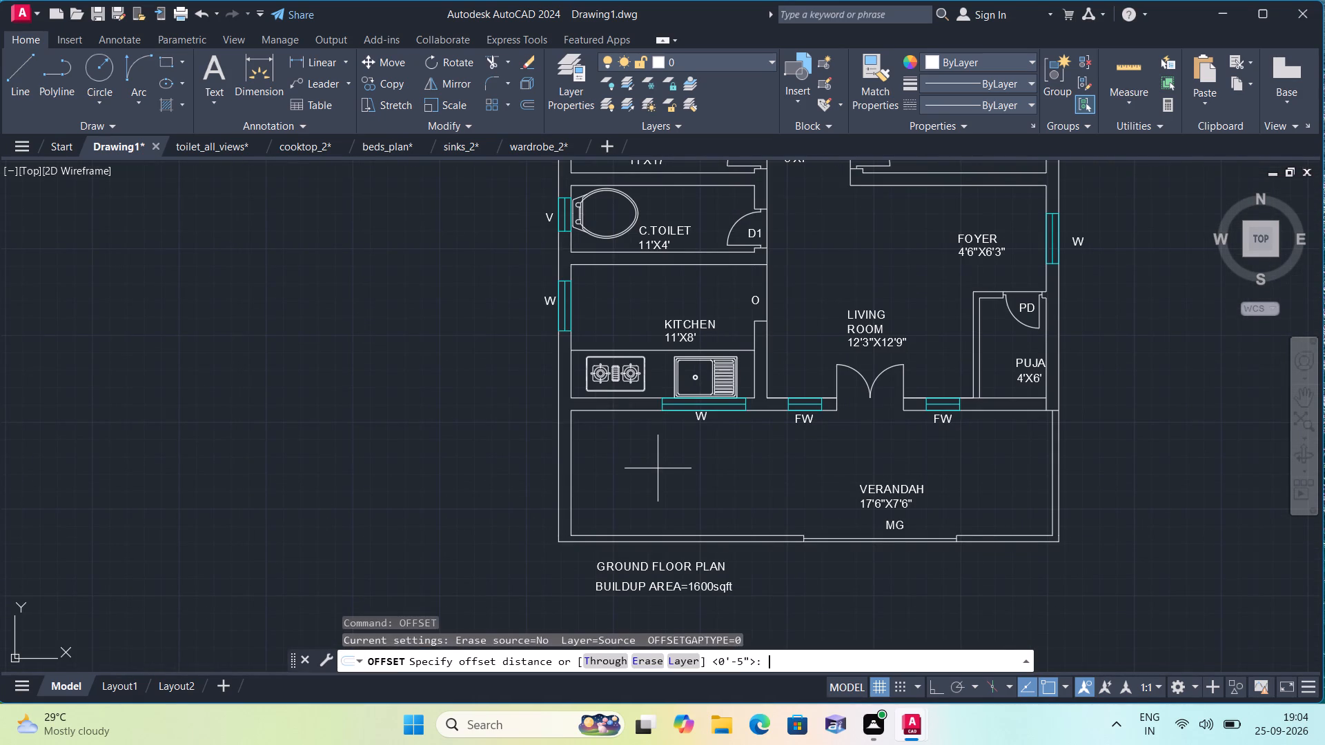
text(3')
key(space)
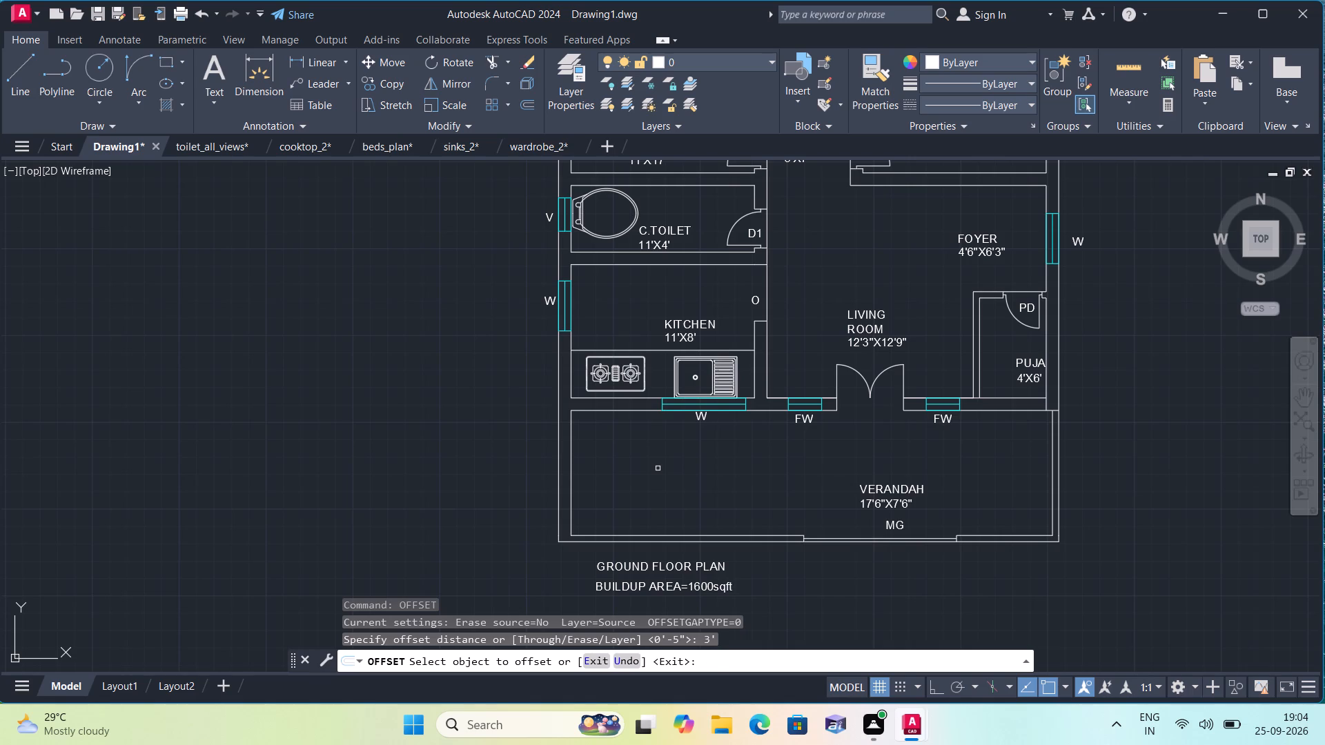
click(673, 537)
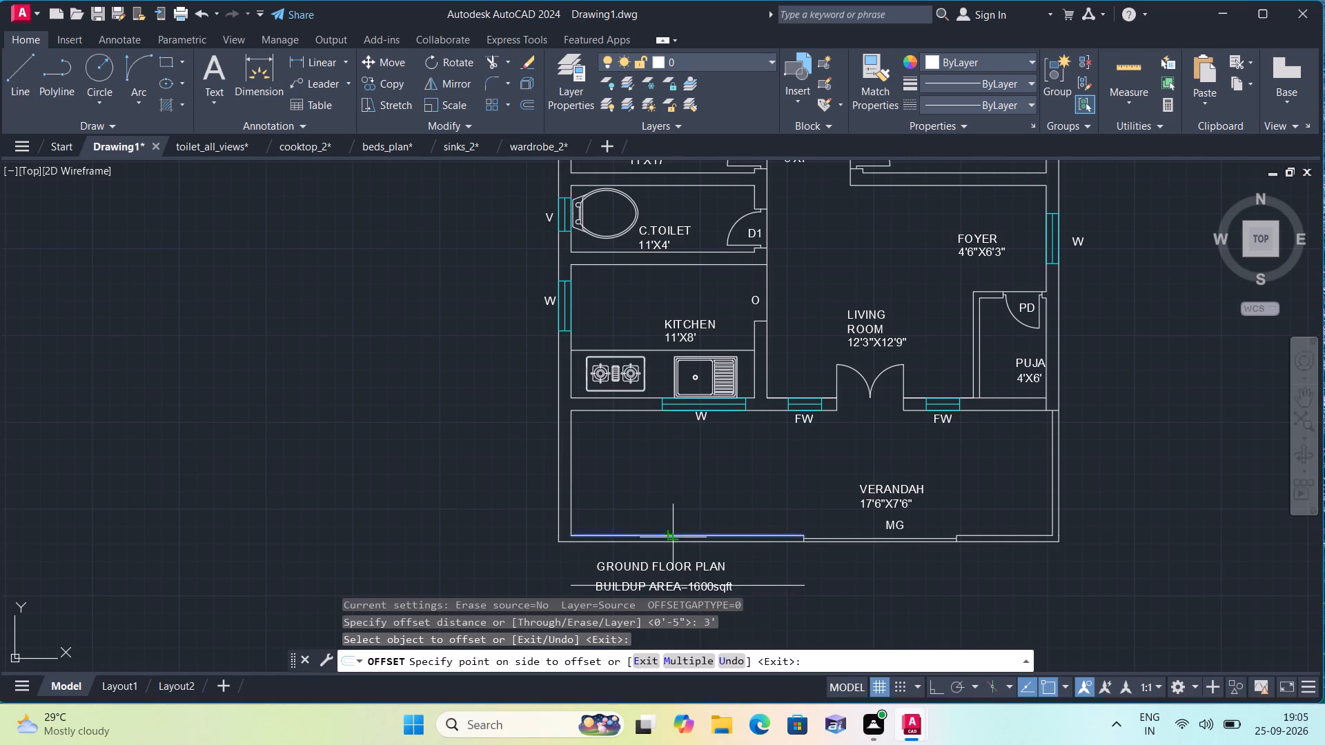
click(671, 459)
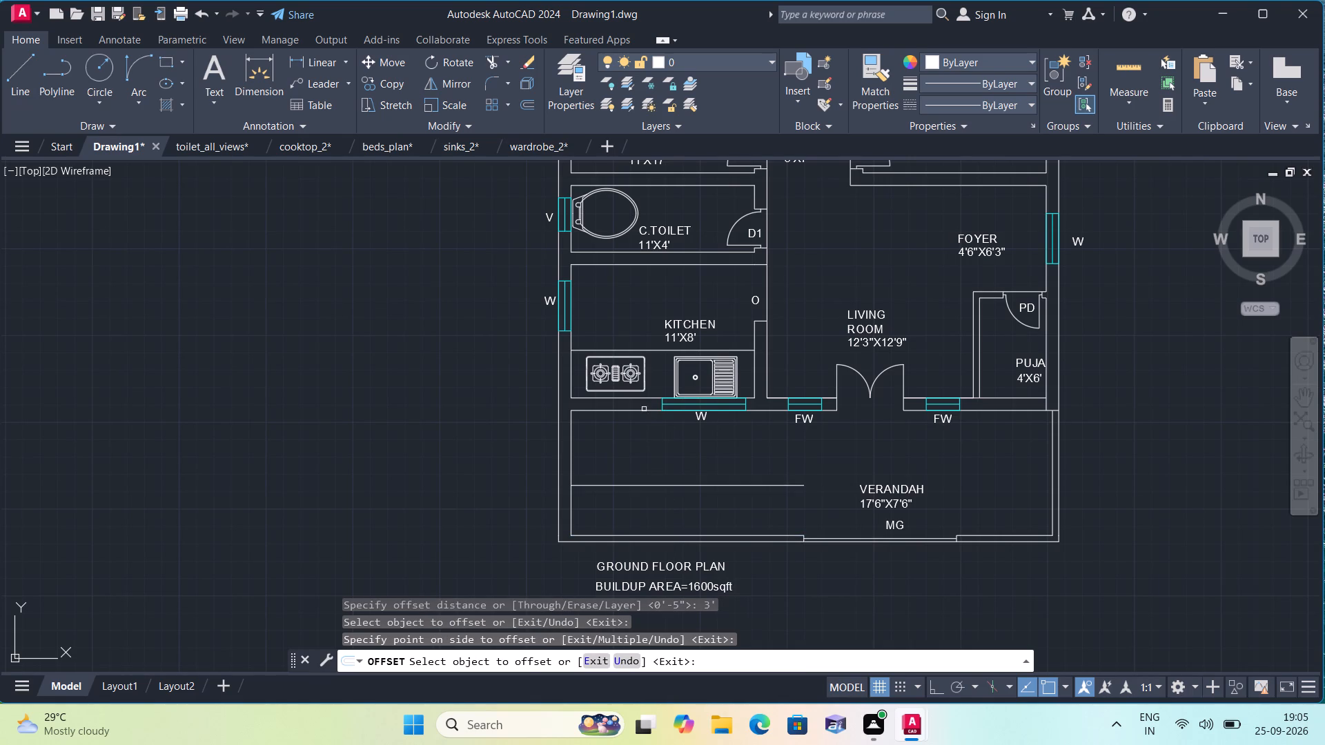
click(643, 410)
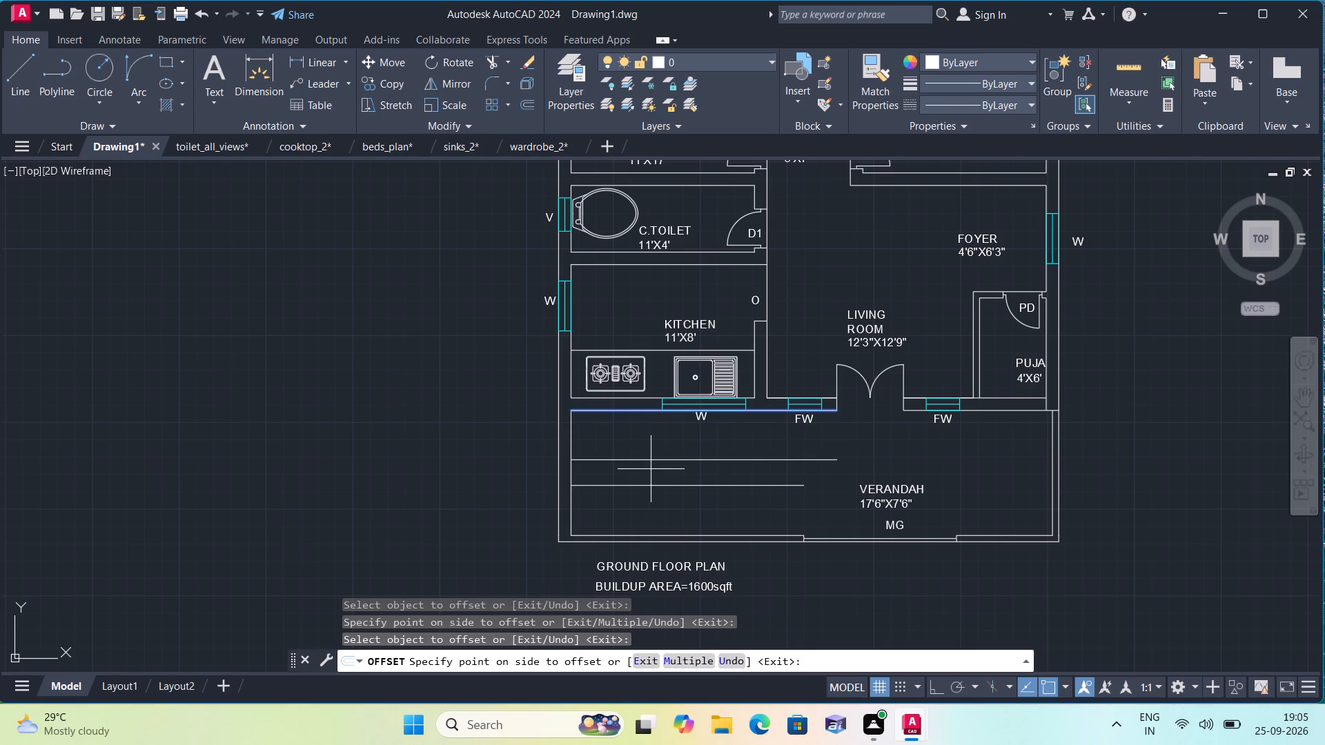
click(651, 469)
key(space)
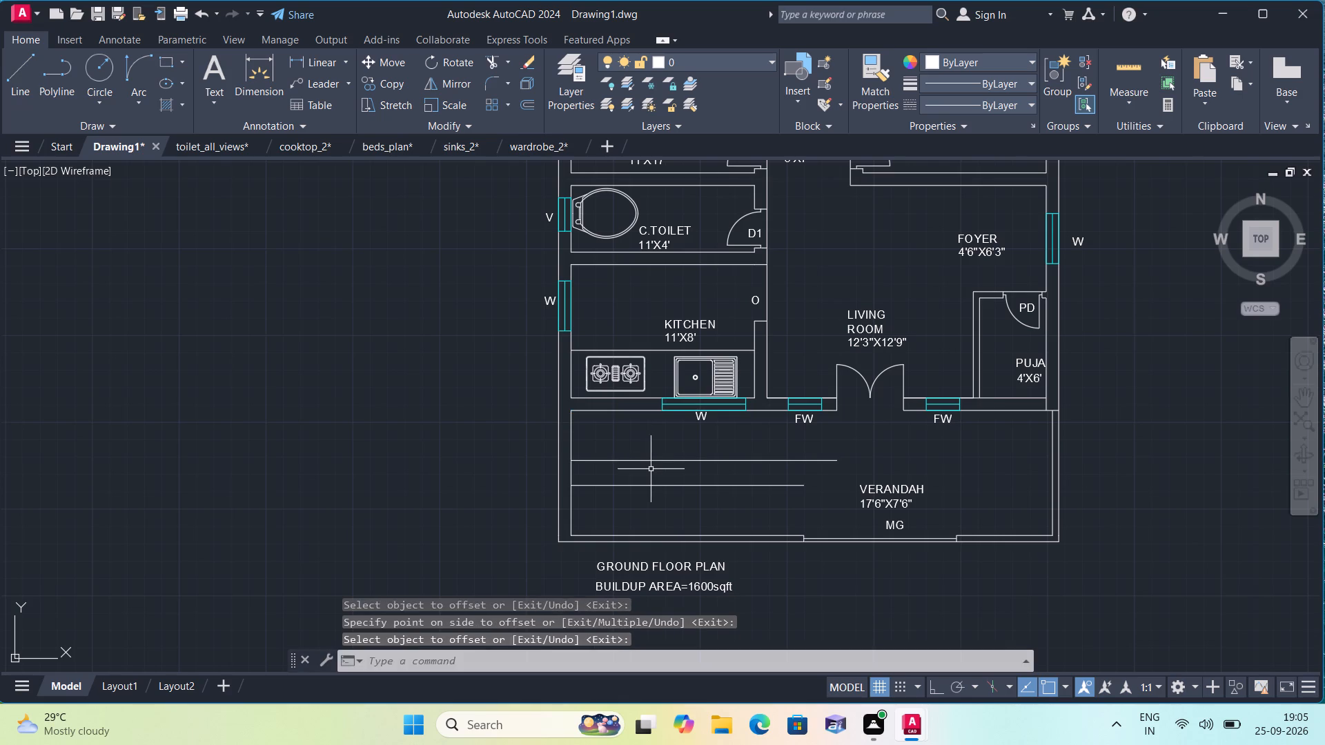
Turn on ortho mode for drawing straight lines.
text(l)
key(space)
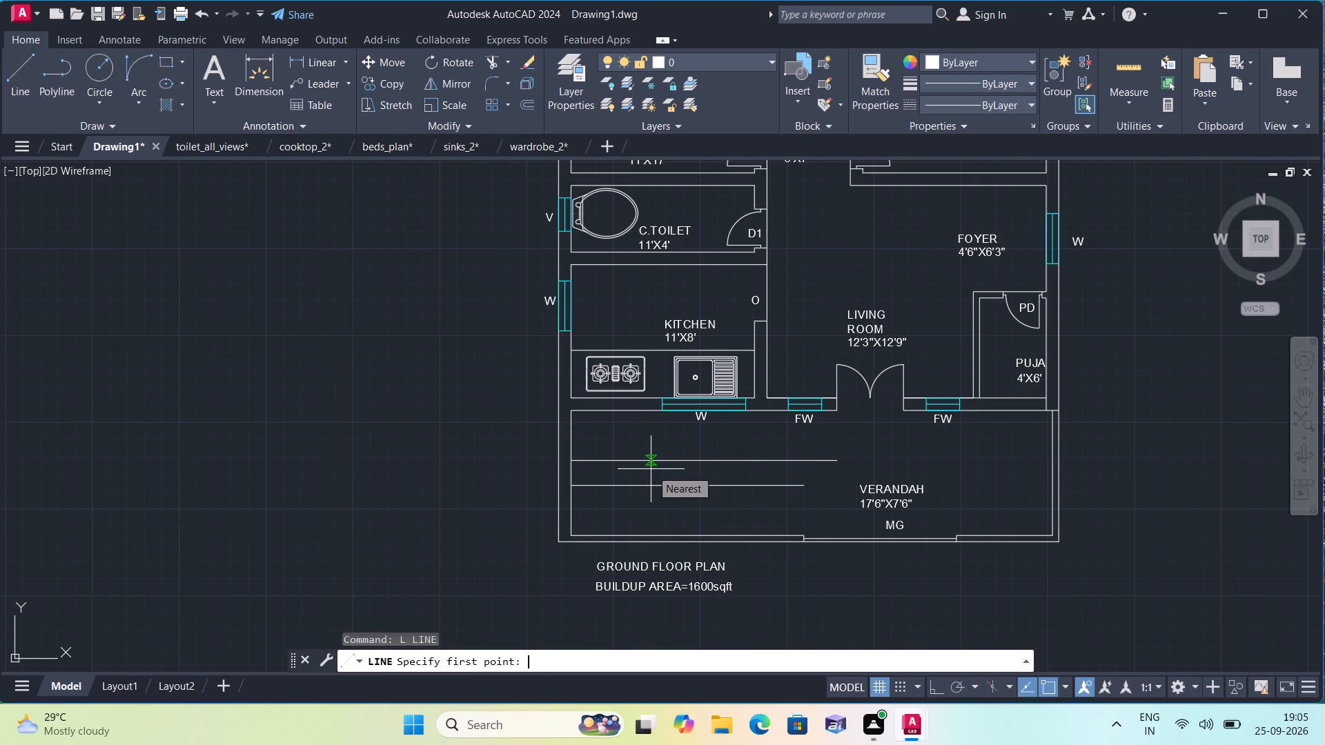
key(F8)
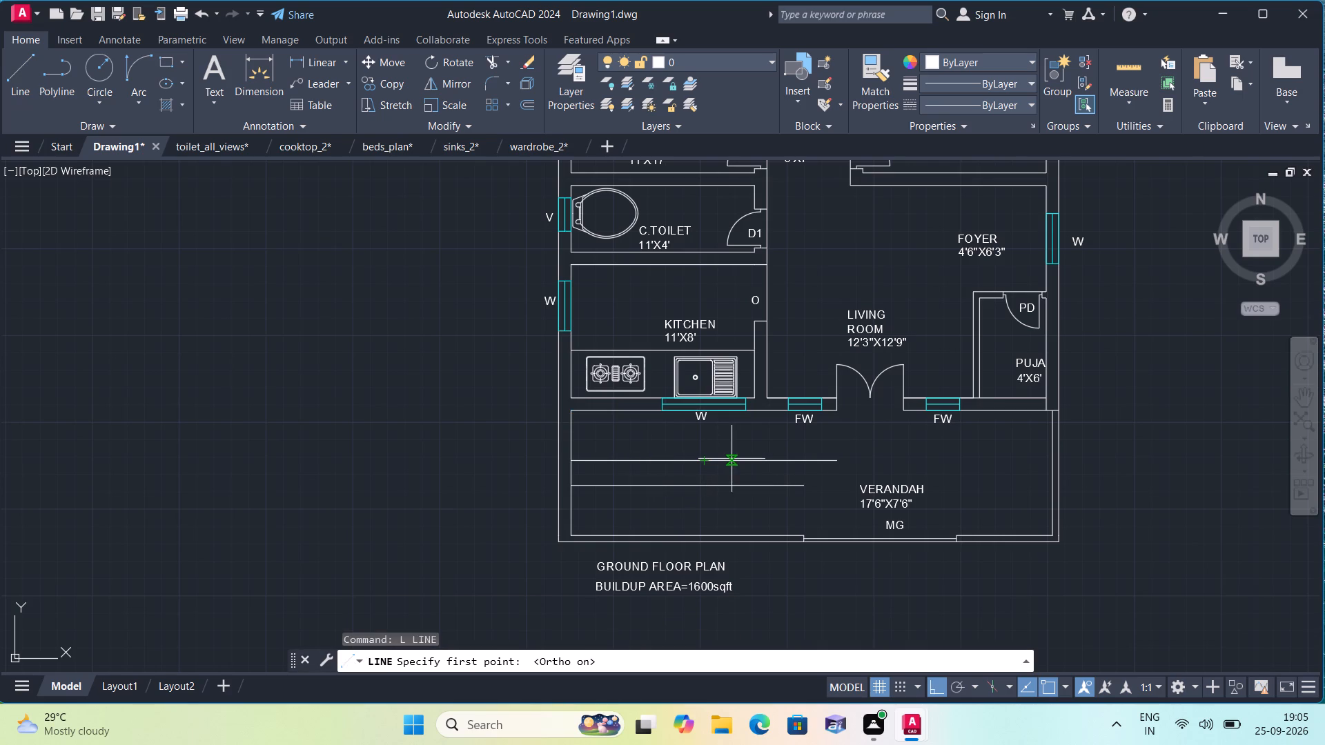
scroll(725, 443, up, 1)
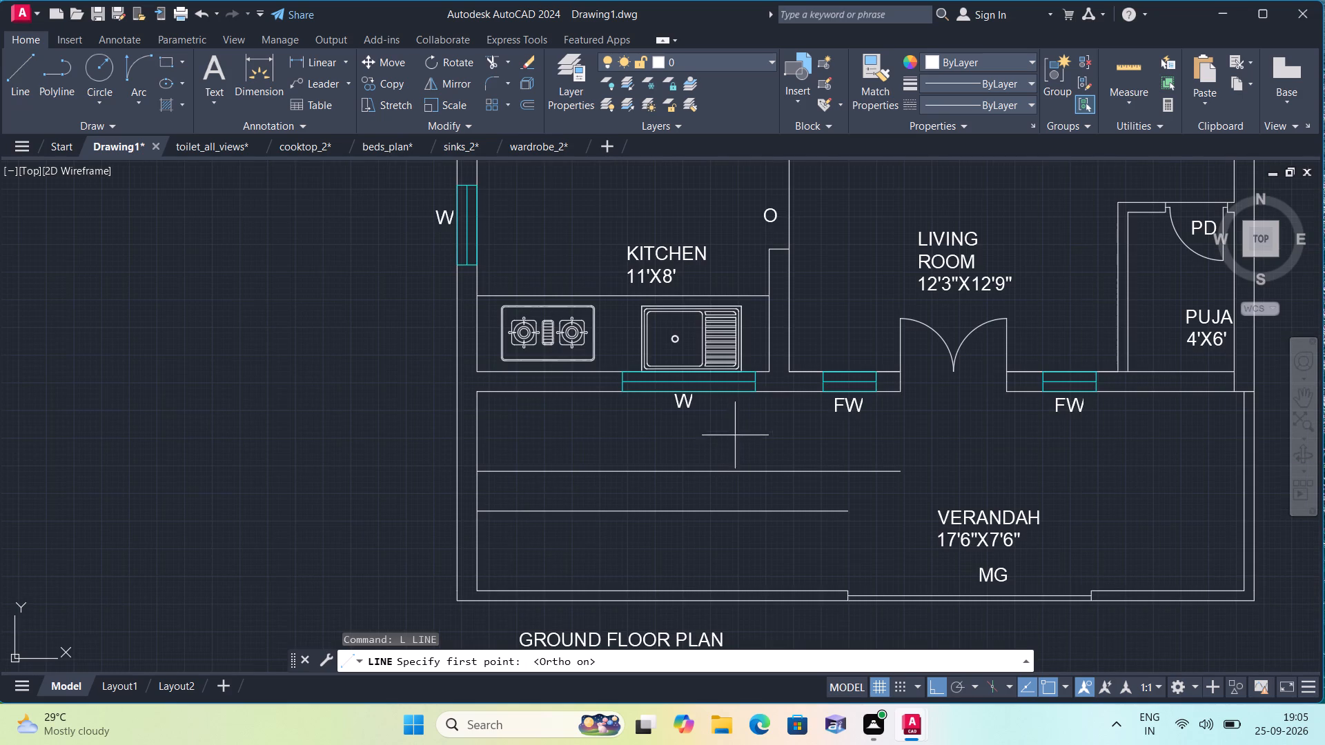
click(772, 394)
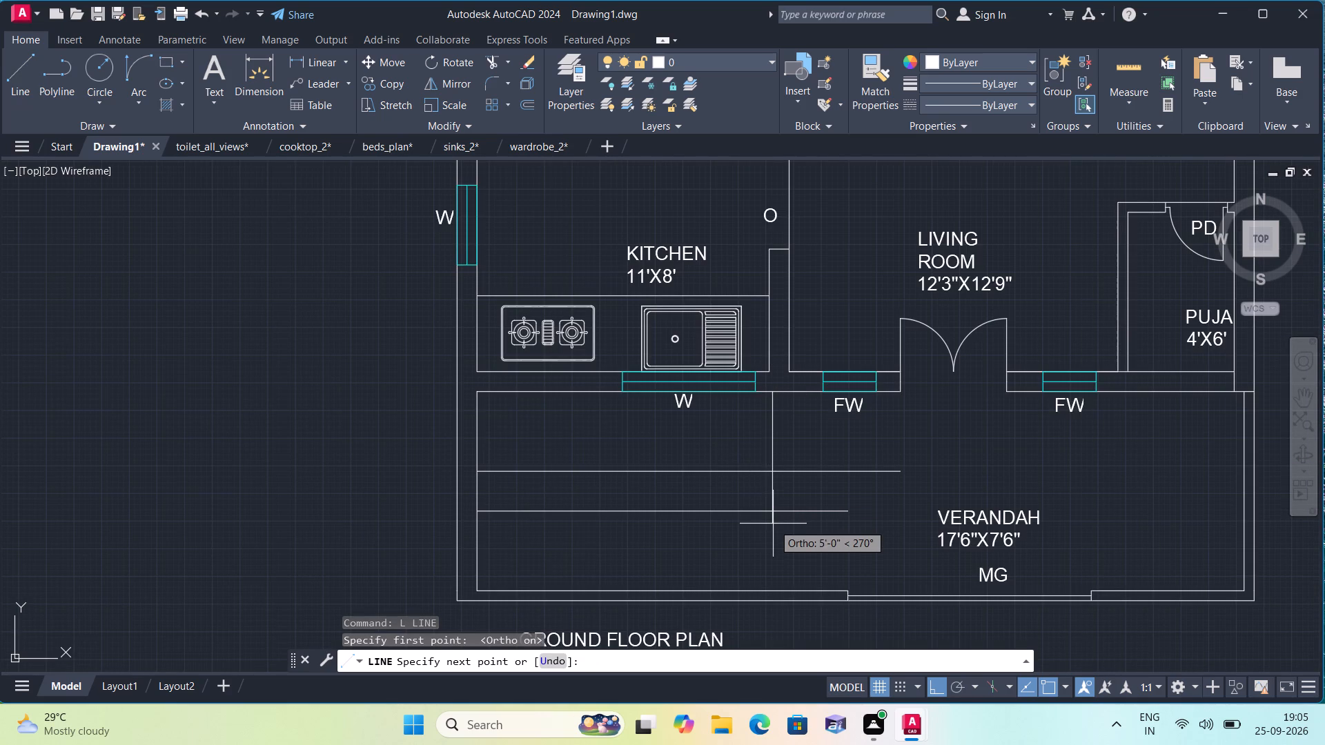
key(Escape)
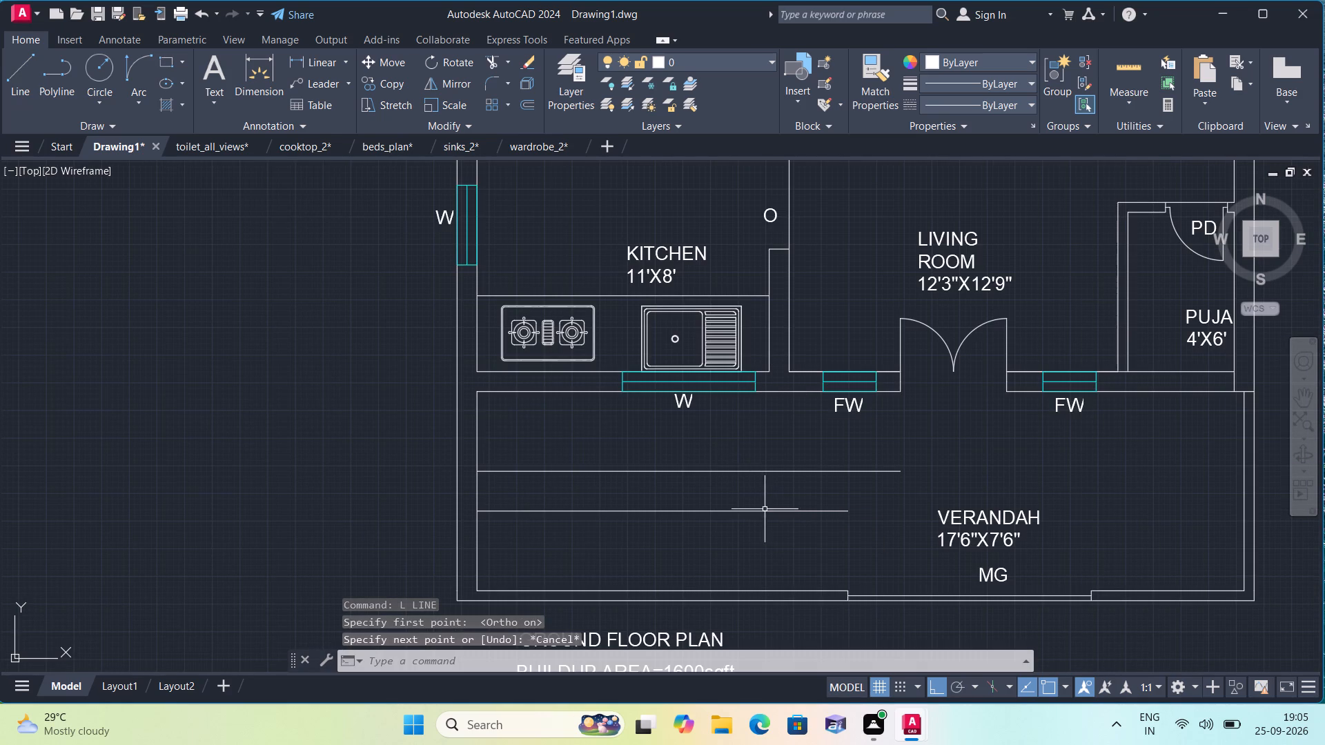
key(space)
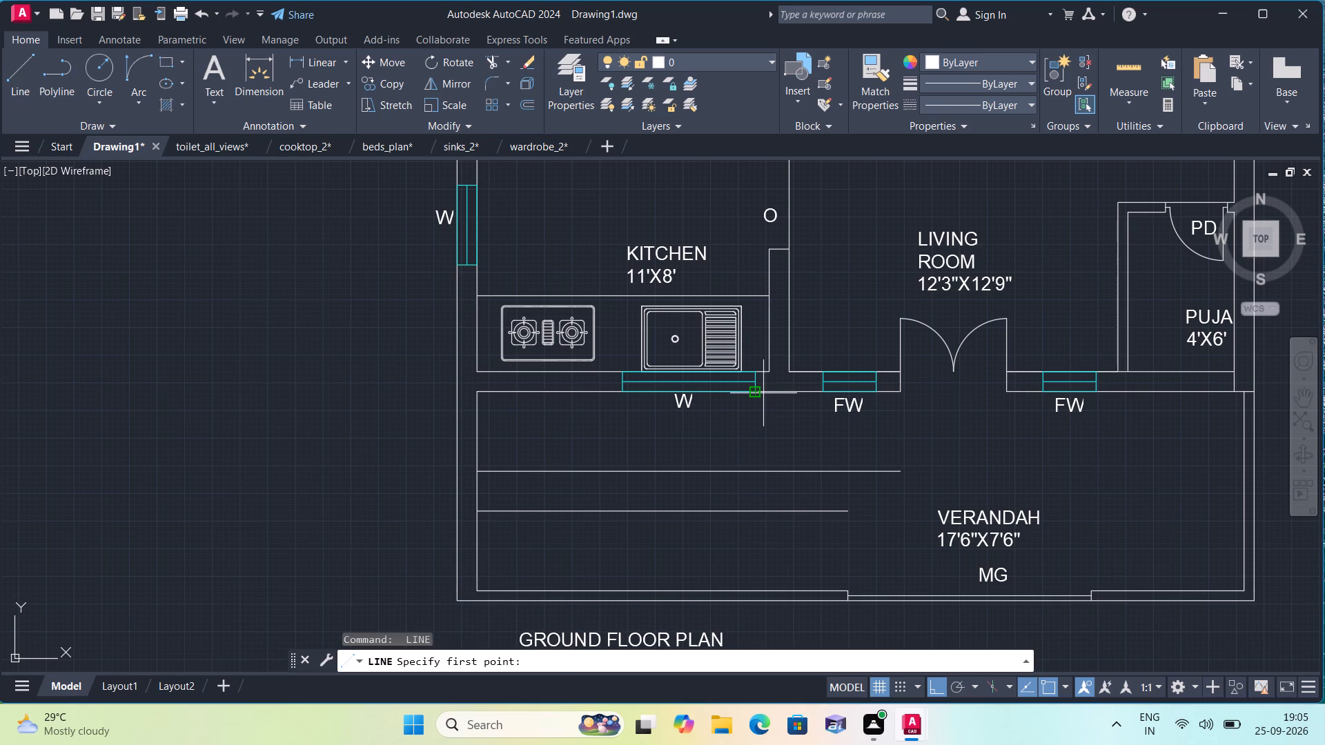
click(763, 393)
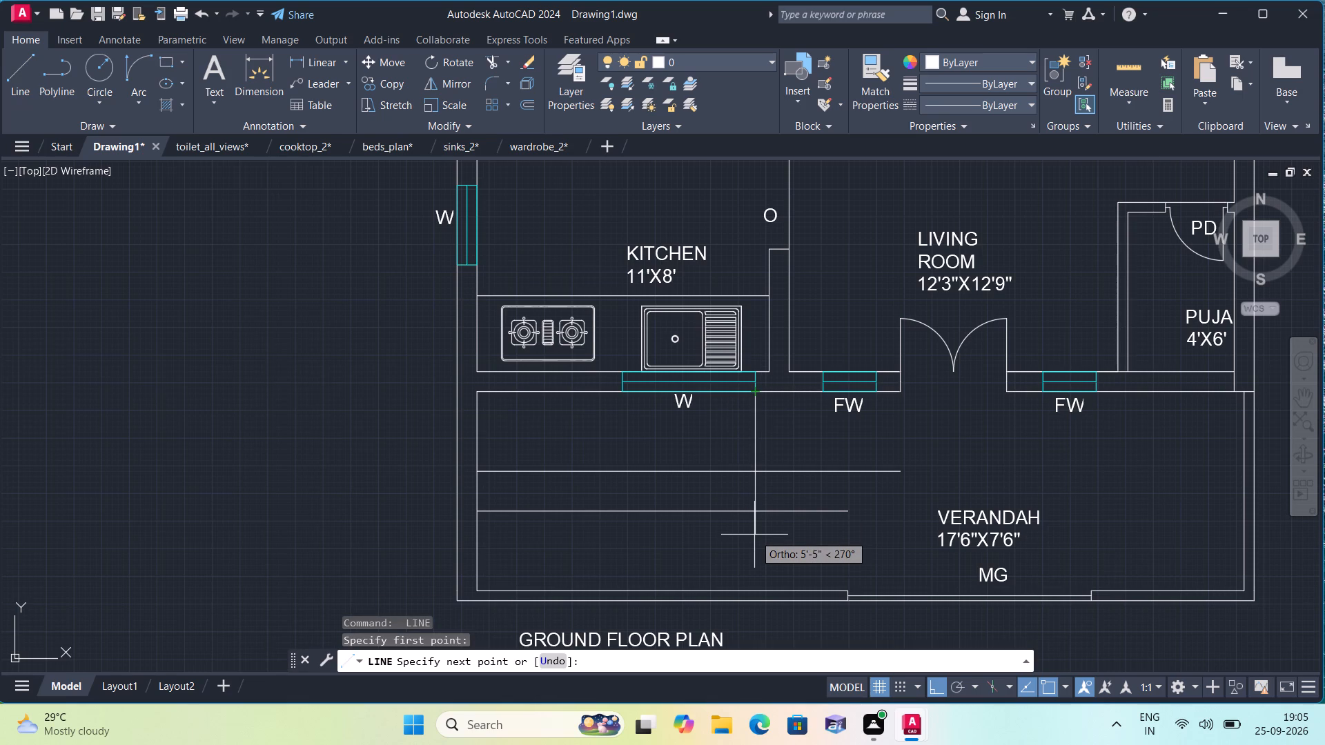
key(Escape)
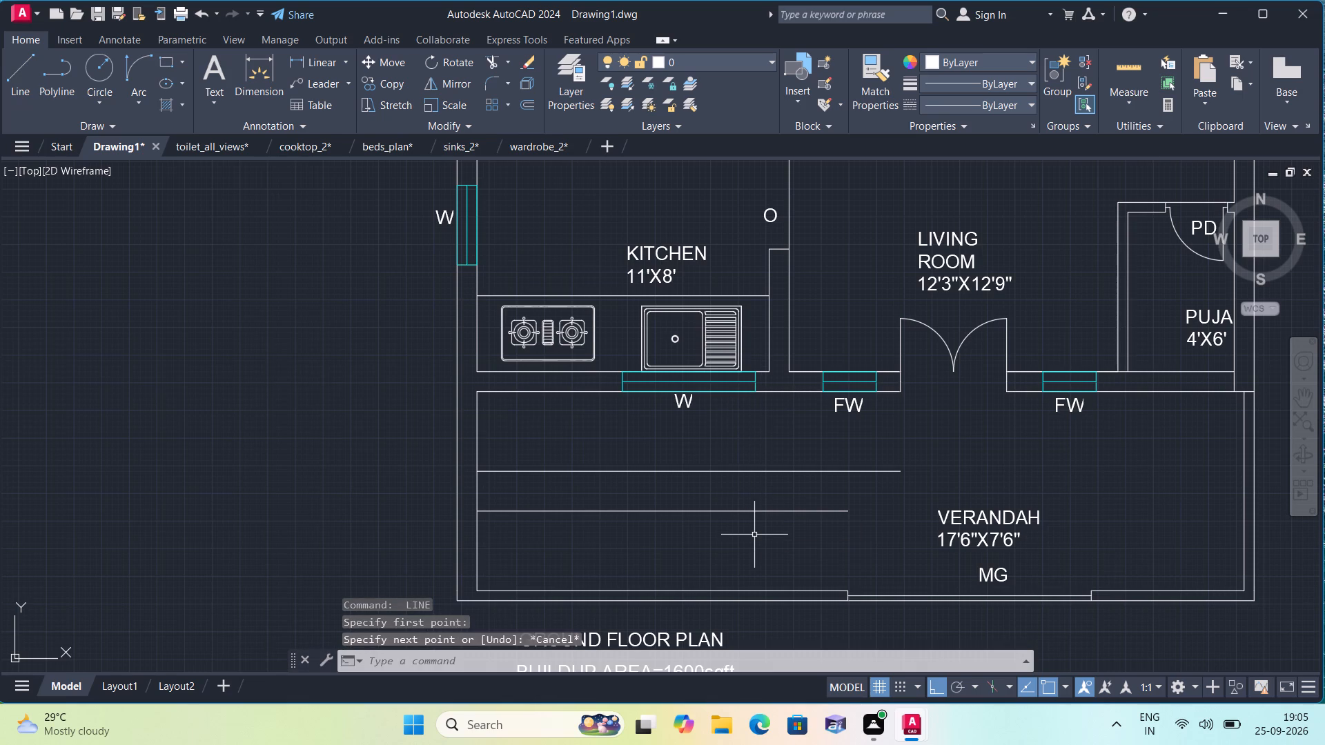
Draw a vertical line across the verandah from its north wall, just east of the kitchen's south window, to the south inner wall line.
key(space)
scroll(783, 437, up, 2)
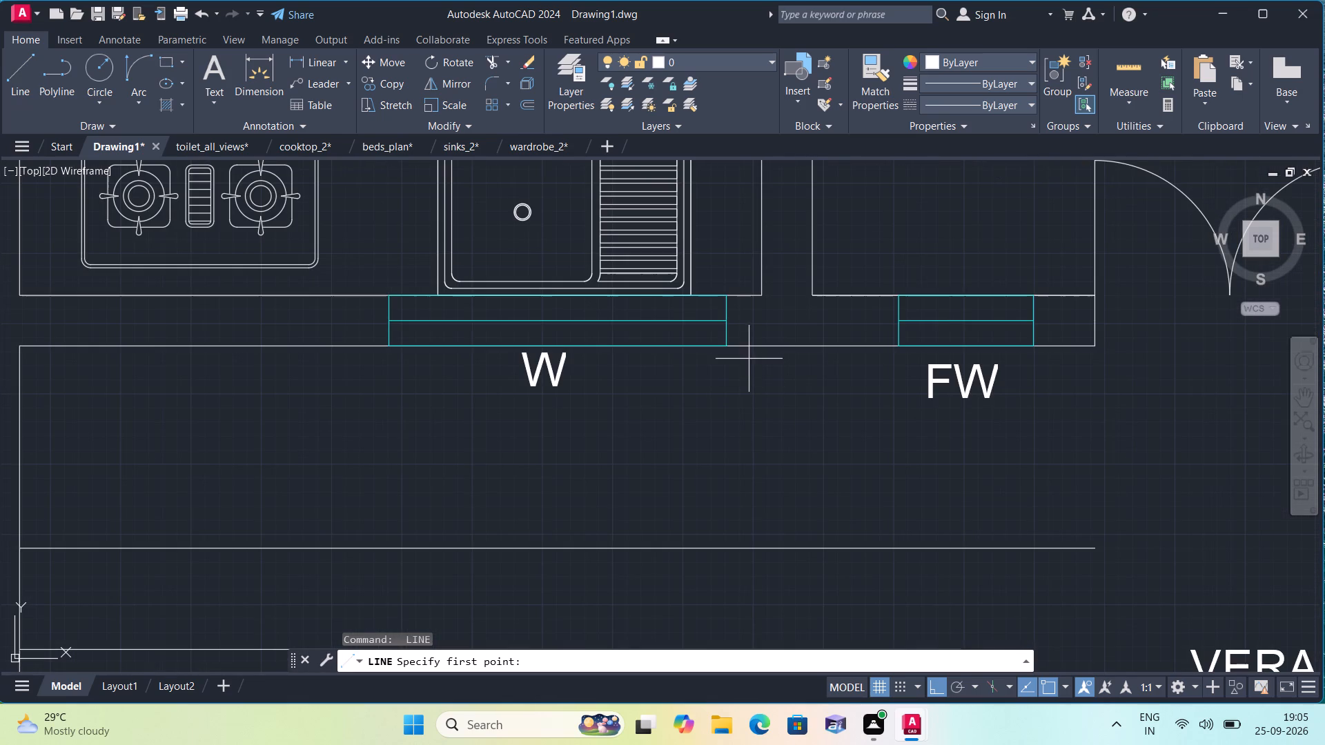
click(747, 347)
middle_drag(743, 448, 734, 347)
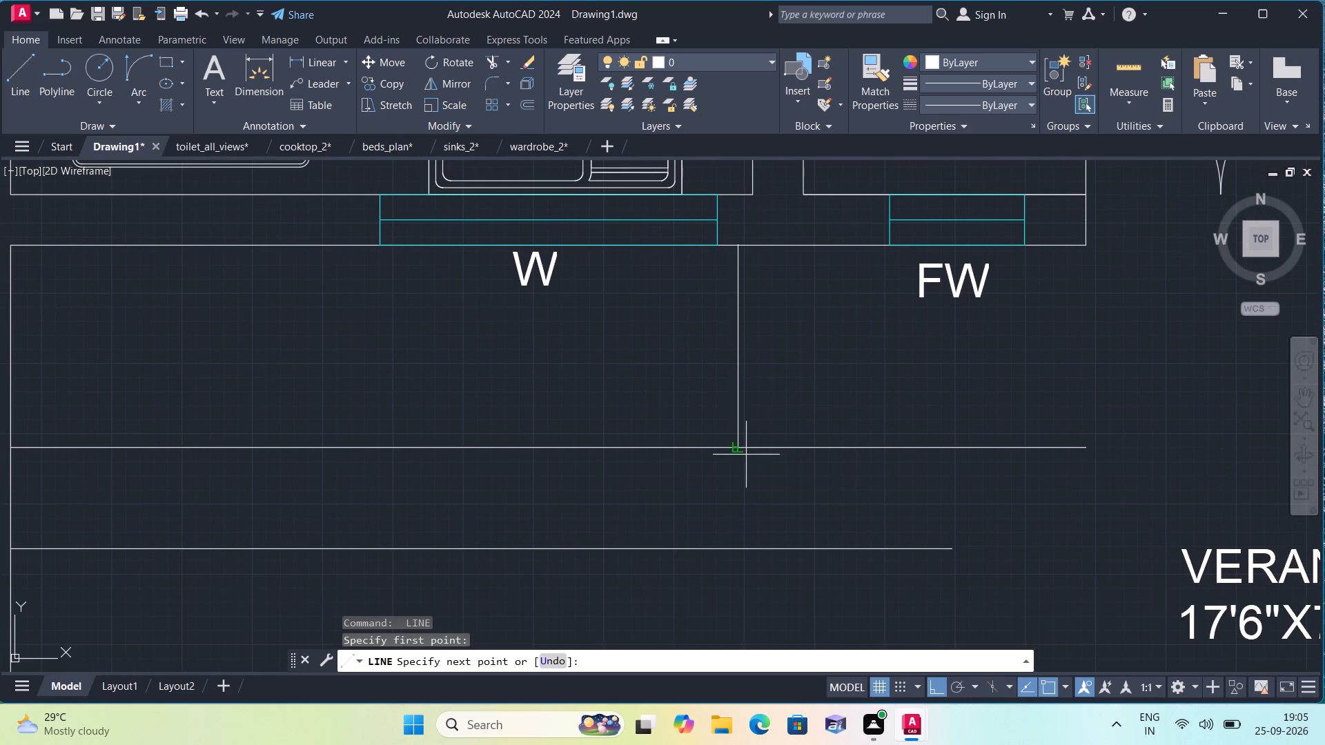
middle_drag(742, 464, 743, 310)
scroll(729, 361, down, 2)
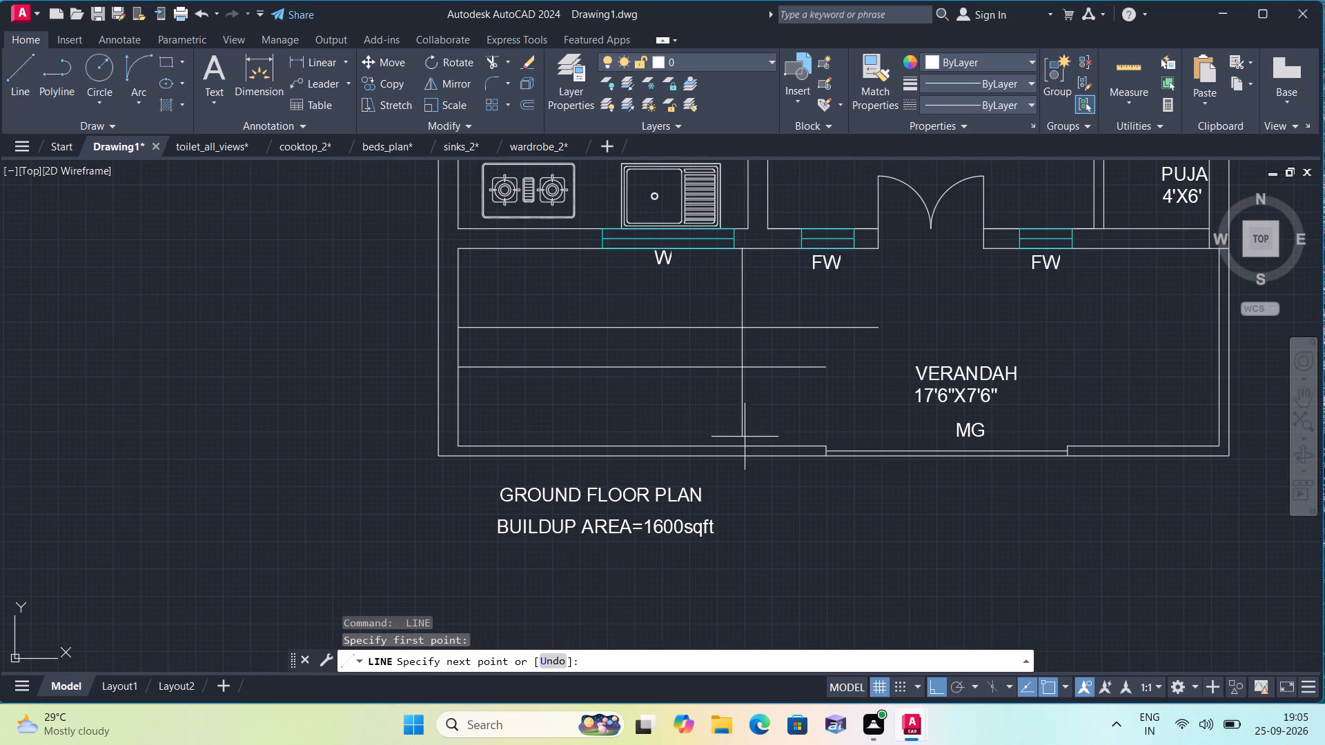
click(745, 443)
key(space)
Offset the vertical line across the verandah westward nine times in succession at 10" spacing to form the stair treads.
text(offset)
key(space)
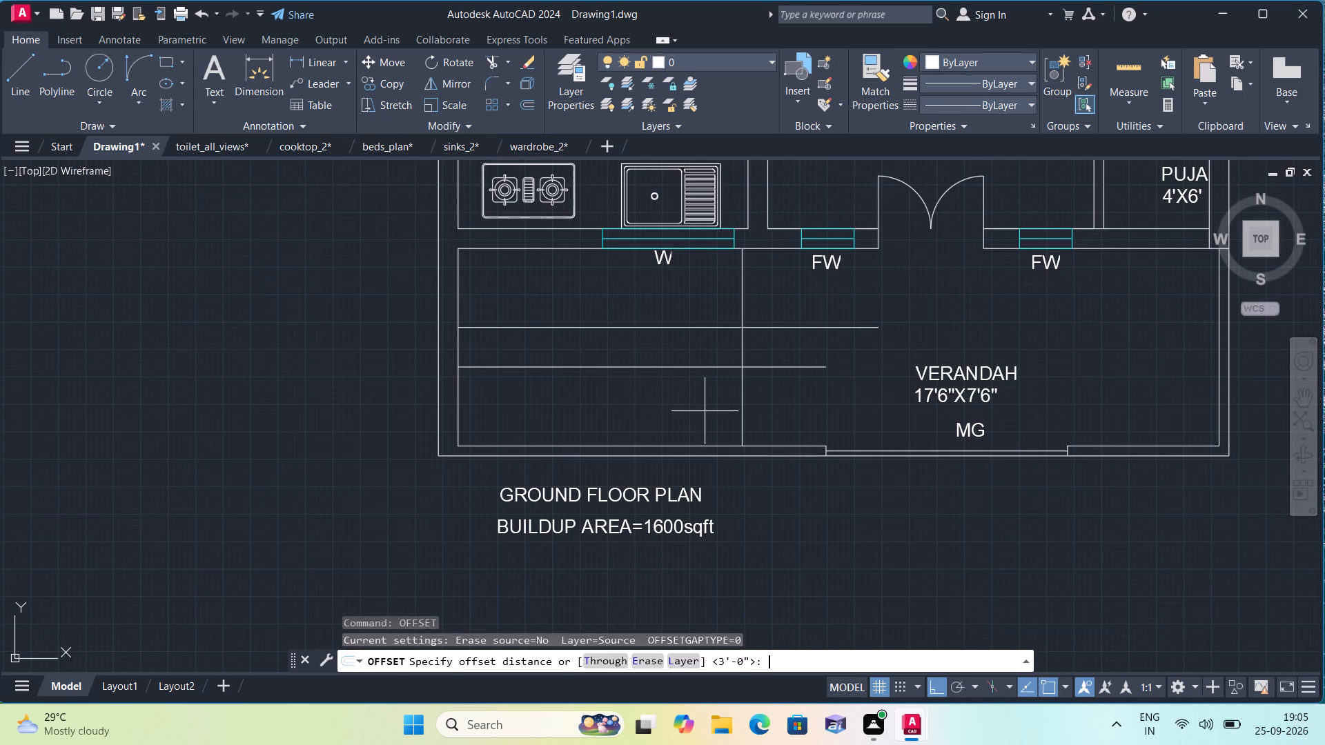
text(10")
key(space)
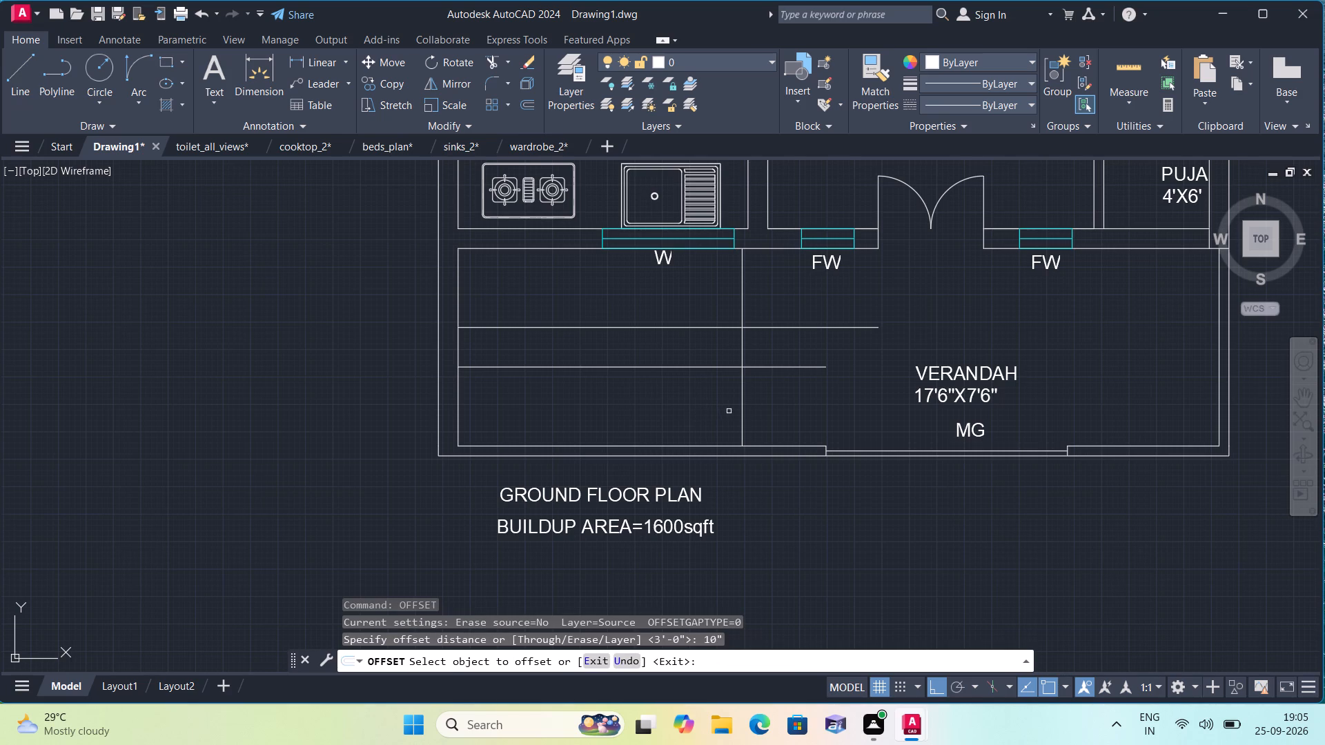
click(742, 417)
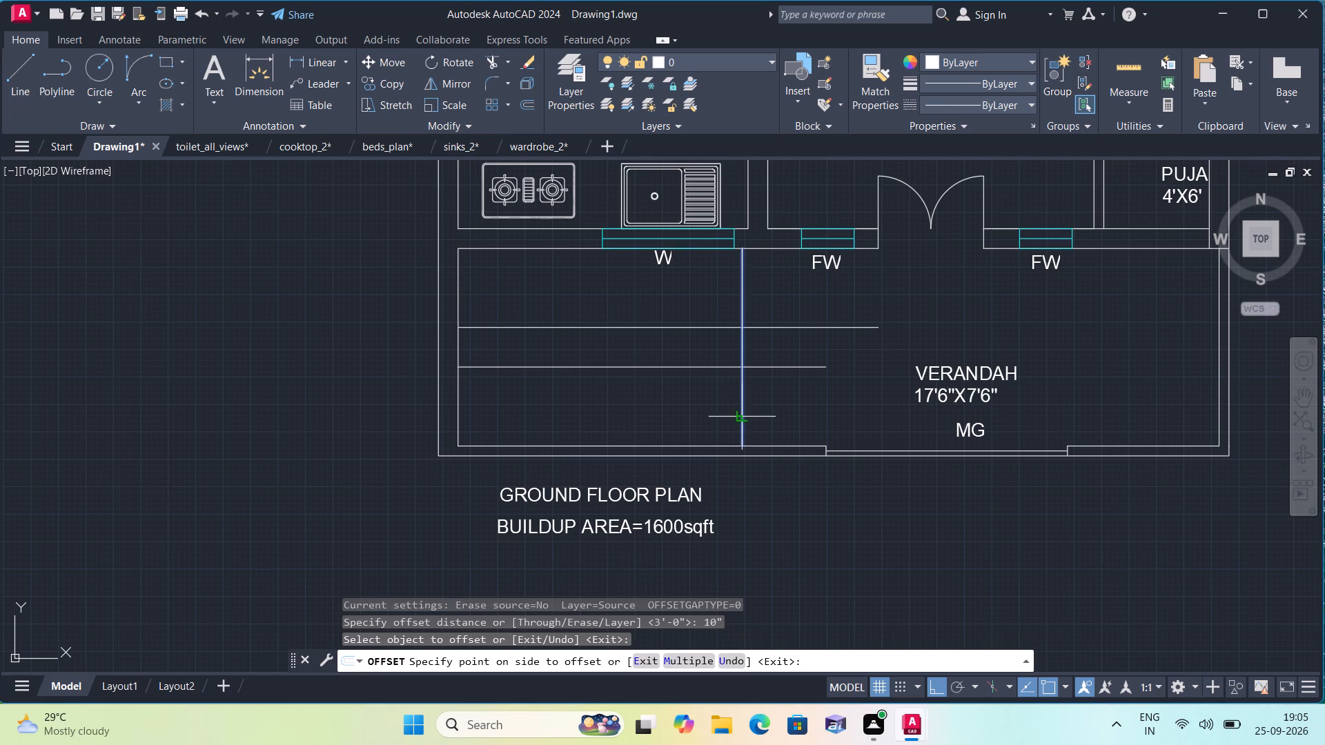
click(710, 416)
click(719, 422)
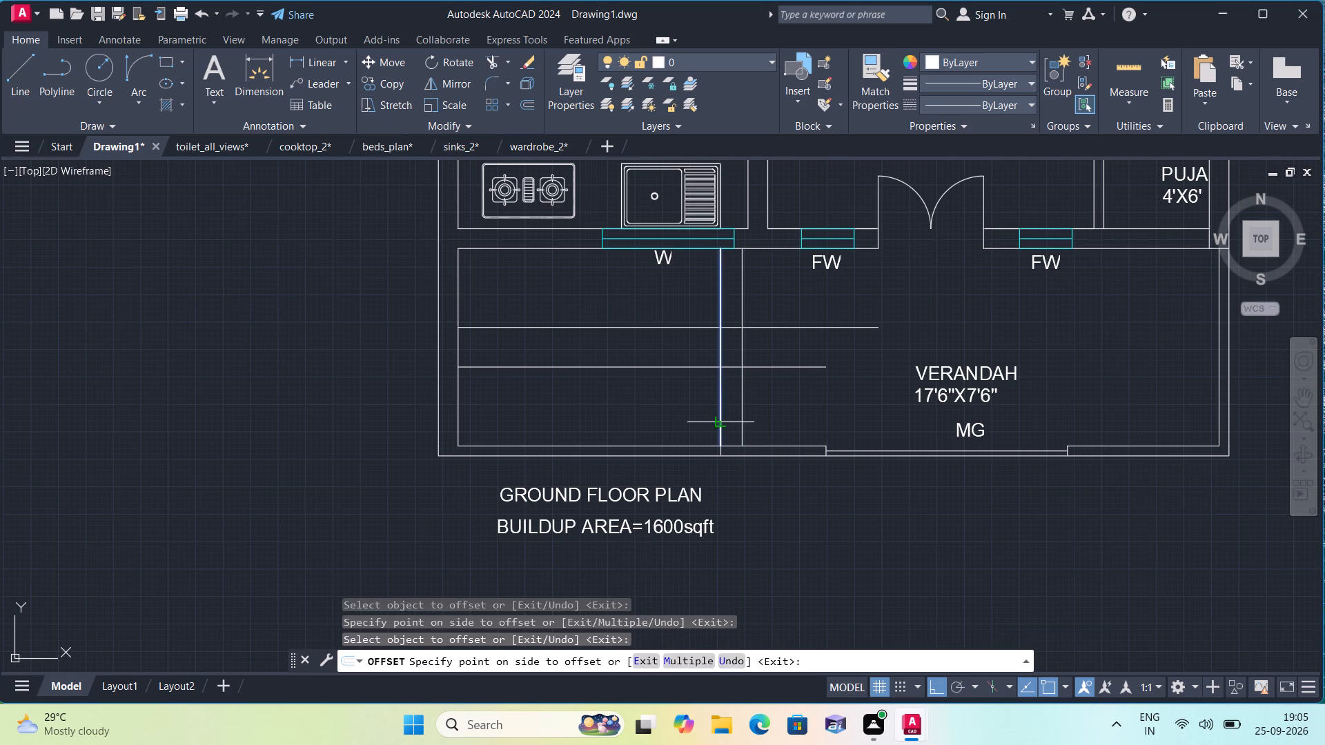
click(680, 420)
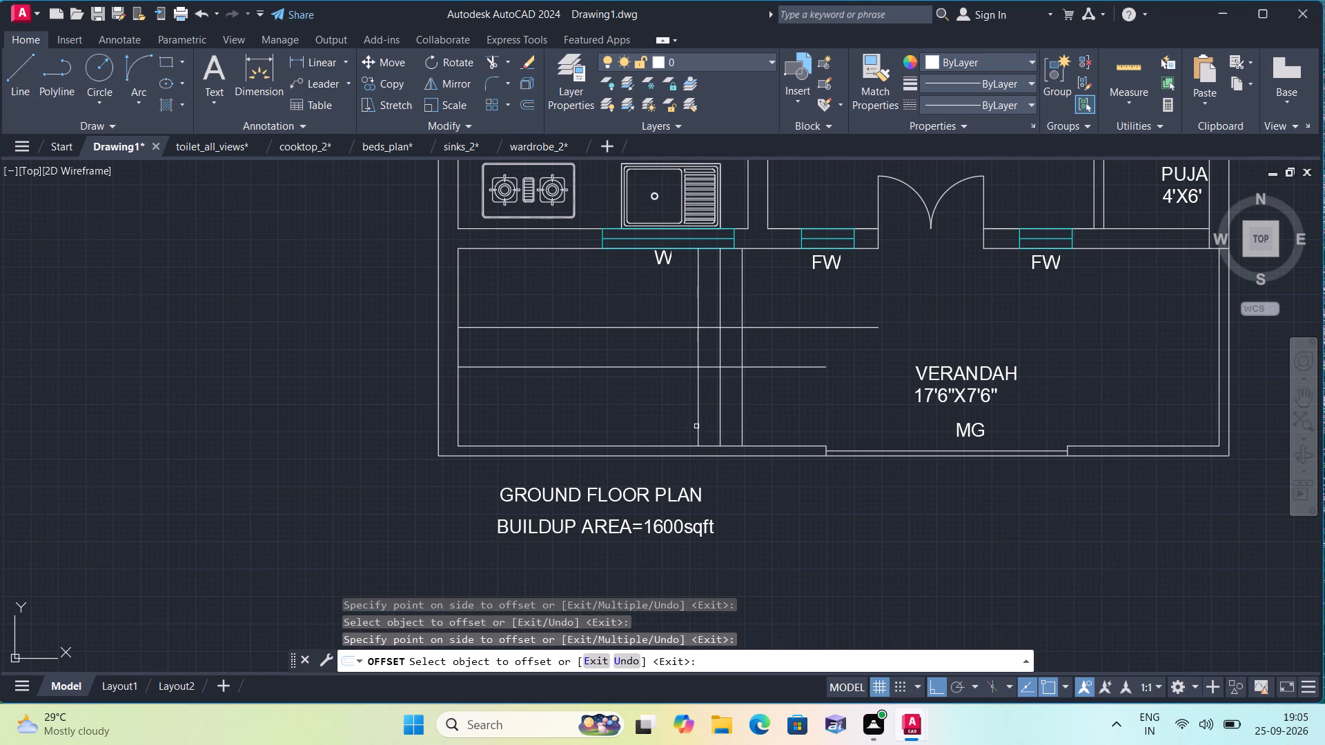
click(696, 426)
click(651, 418)
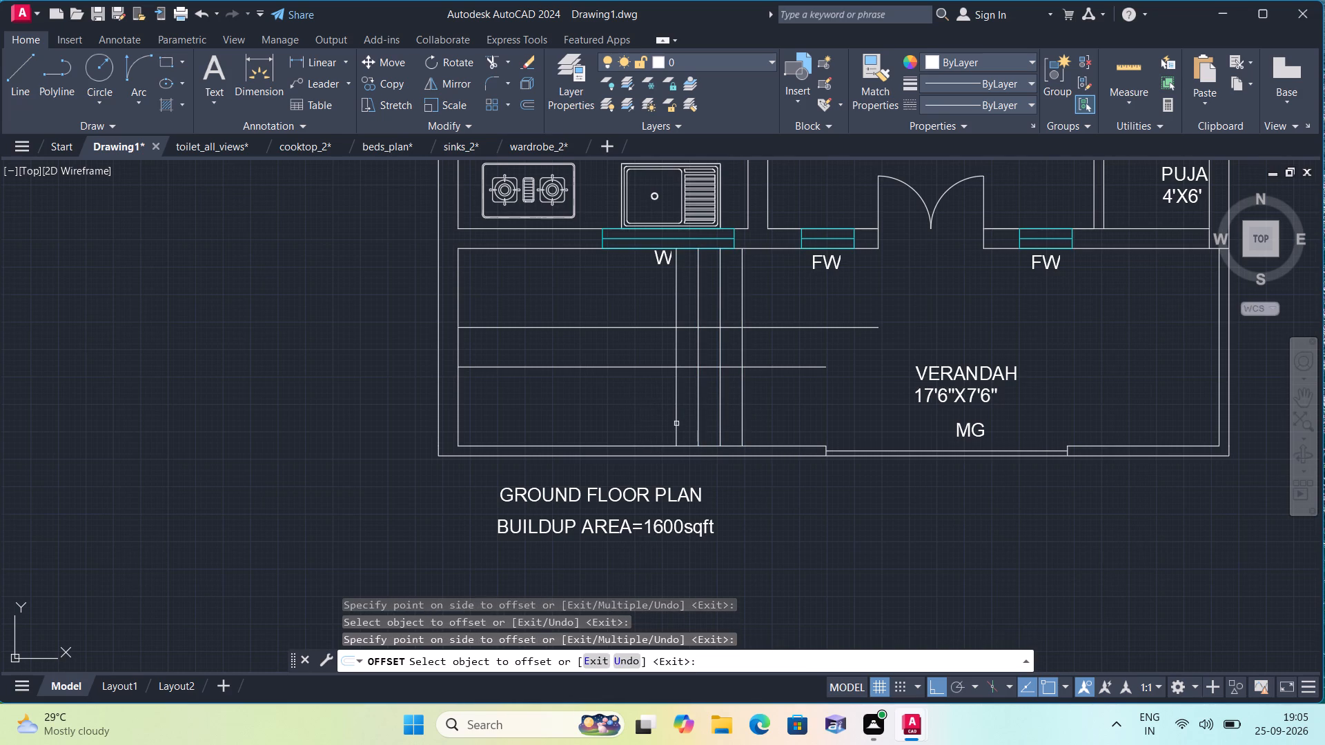
click(676, 424)
click(643, 420)
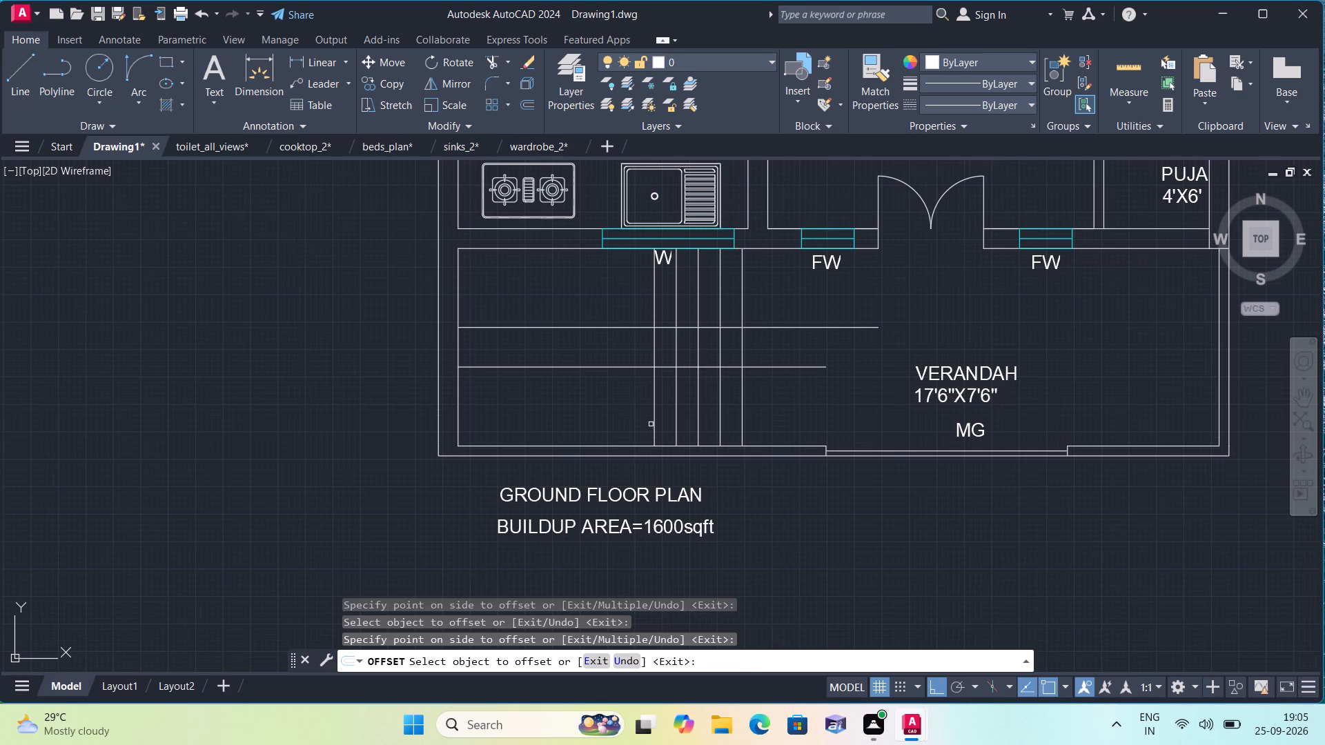
click(655, 427)
click(610, 419)
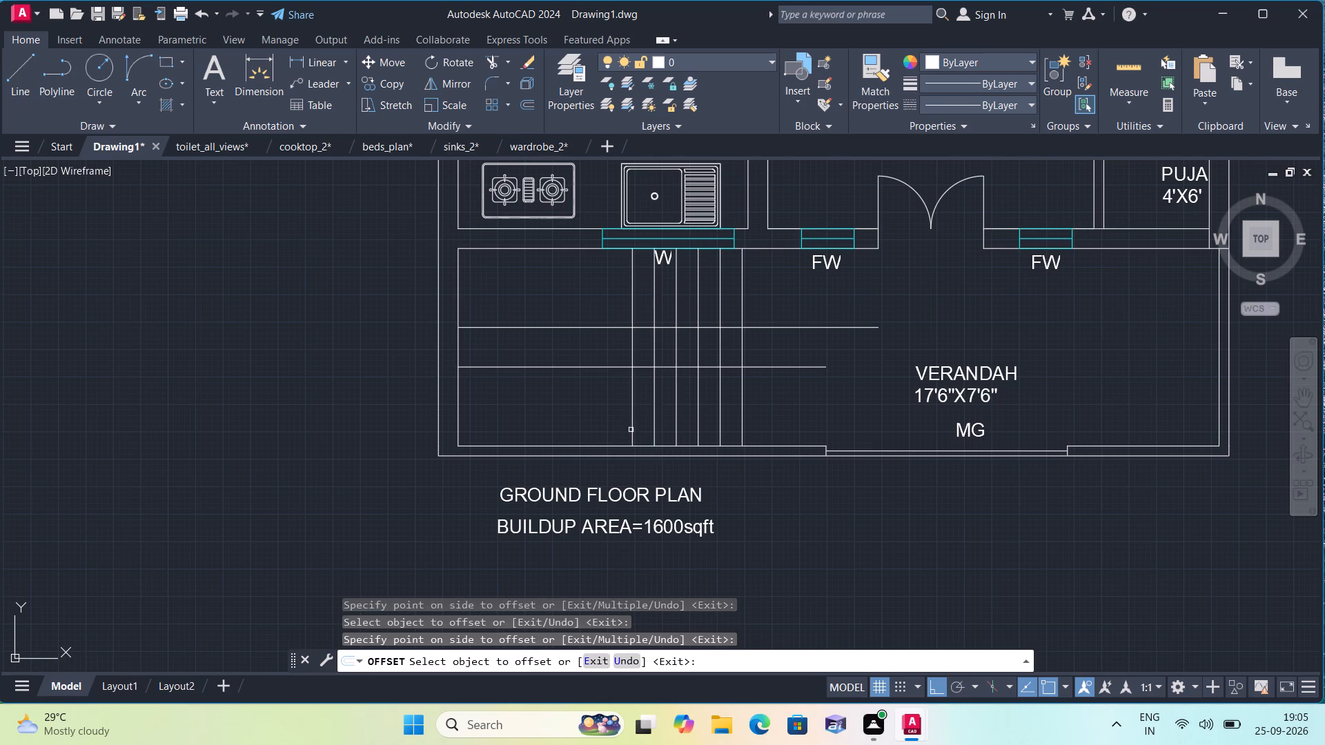
click(629, 428)
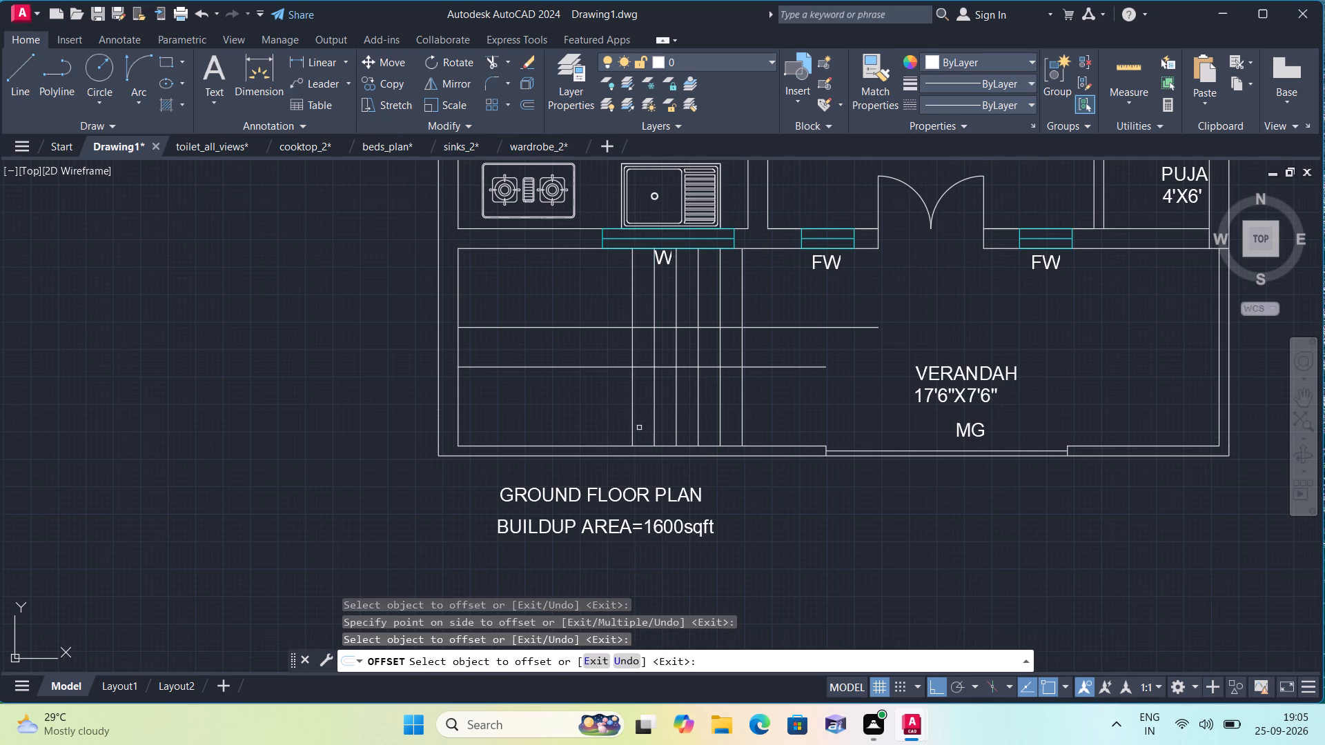
click(633, 425)
click(592, 411)
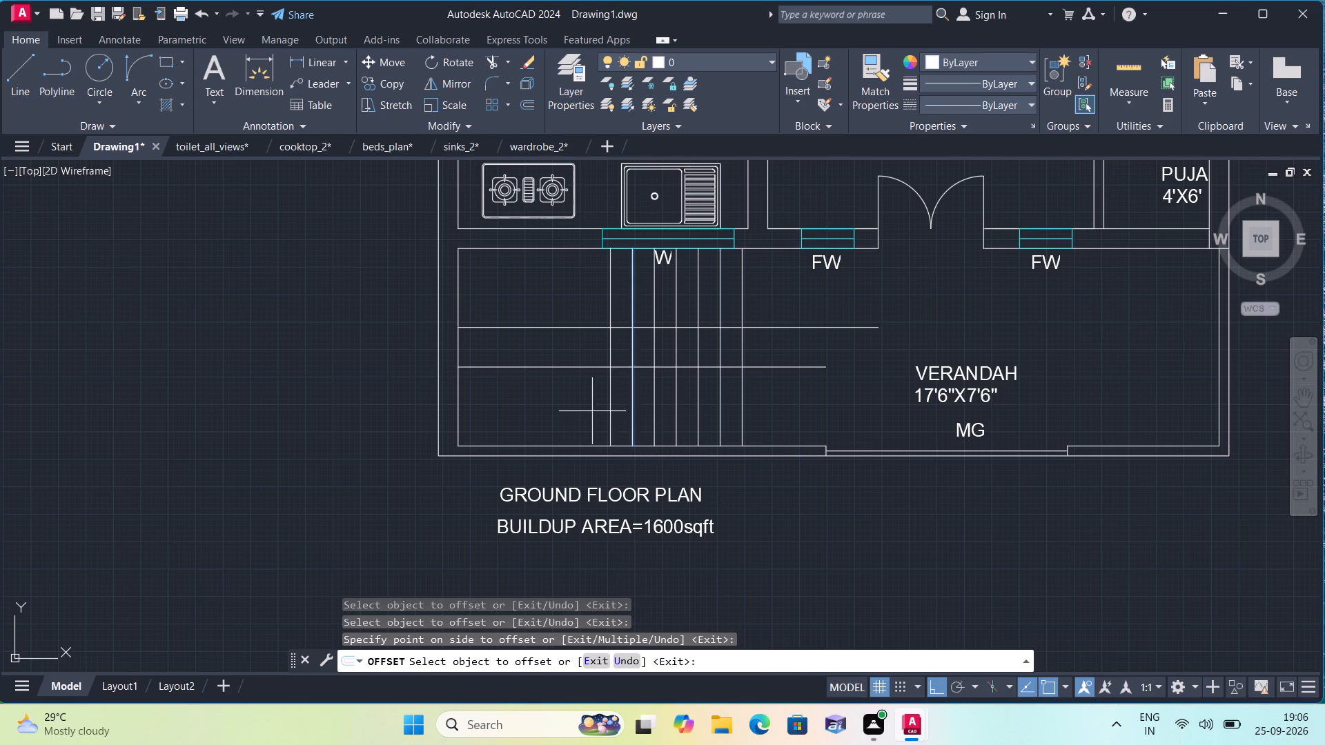
click(611, 423)
click(591, 417)
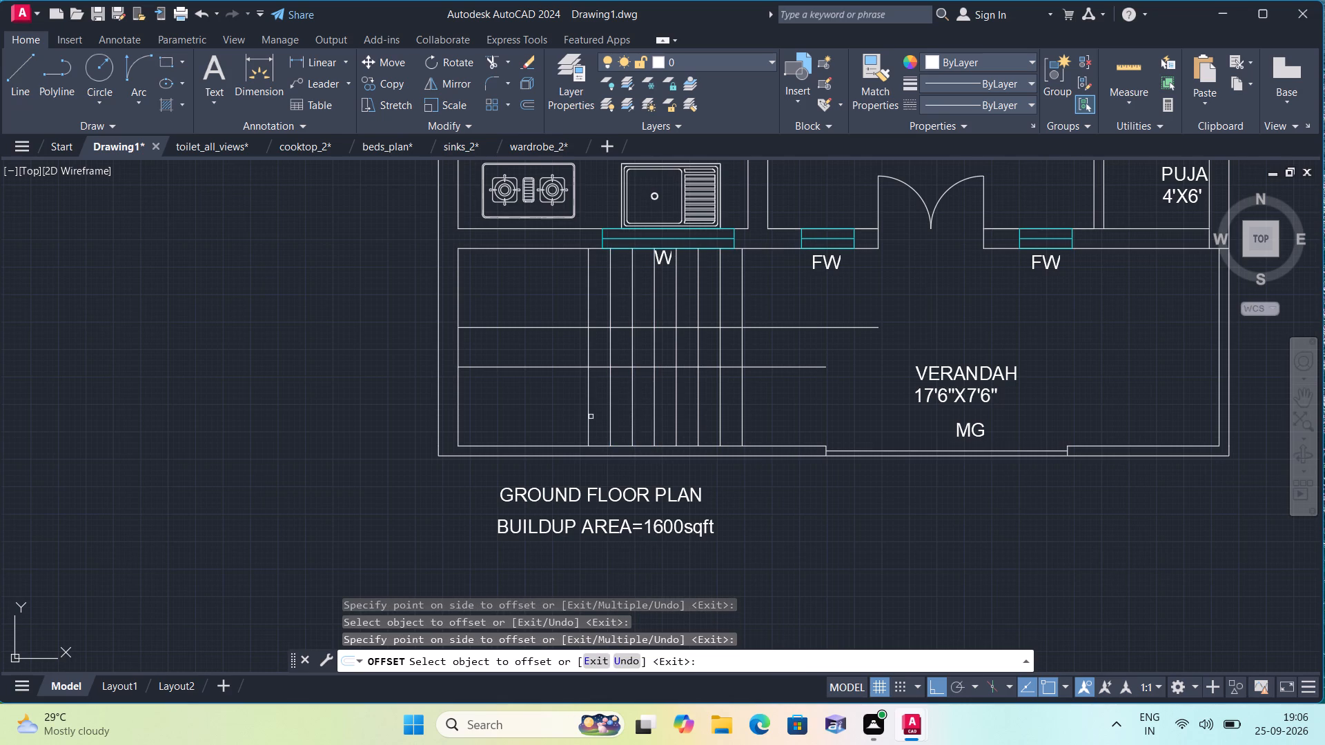
click(587, 415)
click(560, 406)
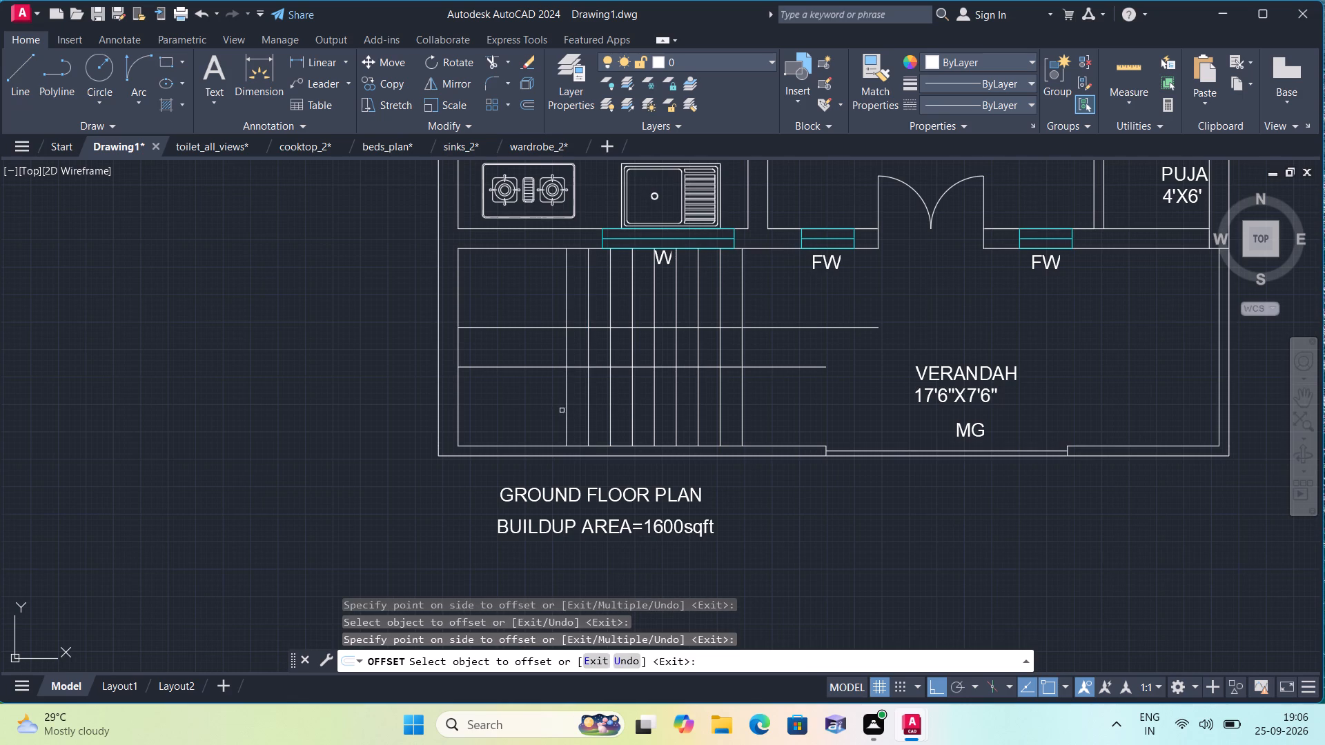
click(565, 415)
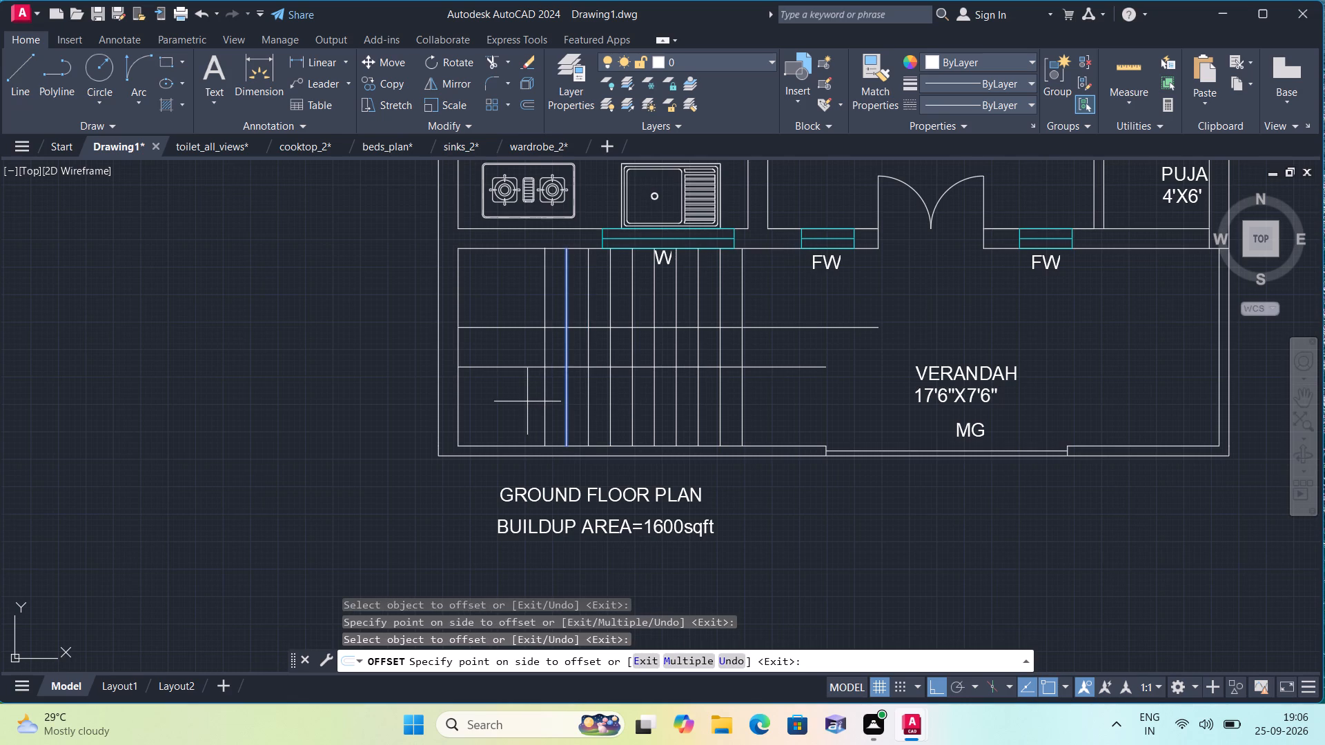
click(527, 401)
key(space)
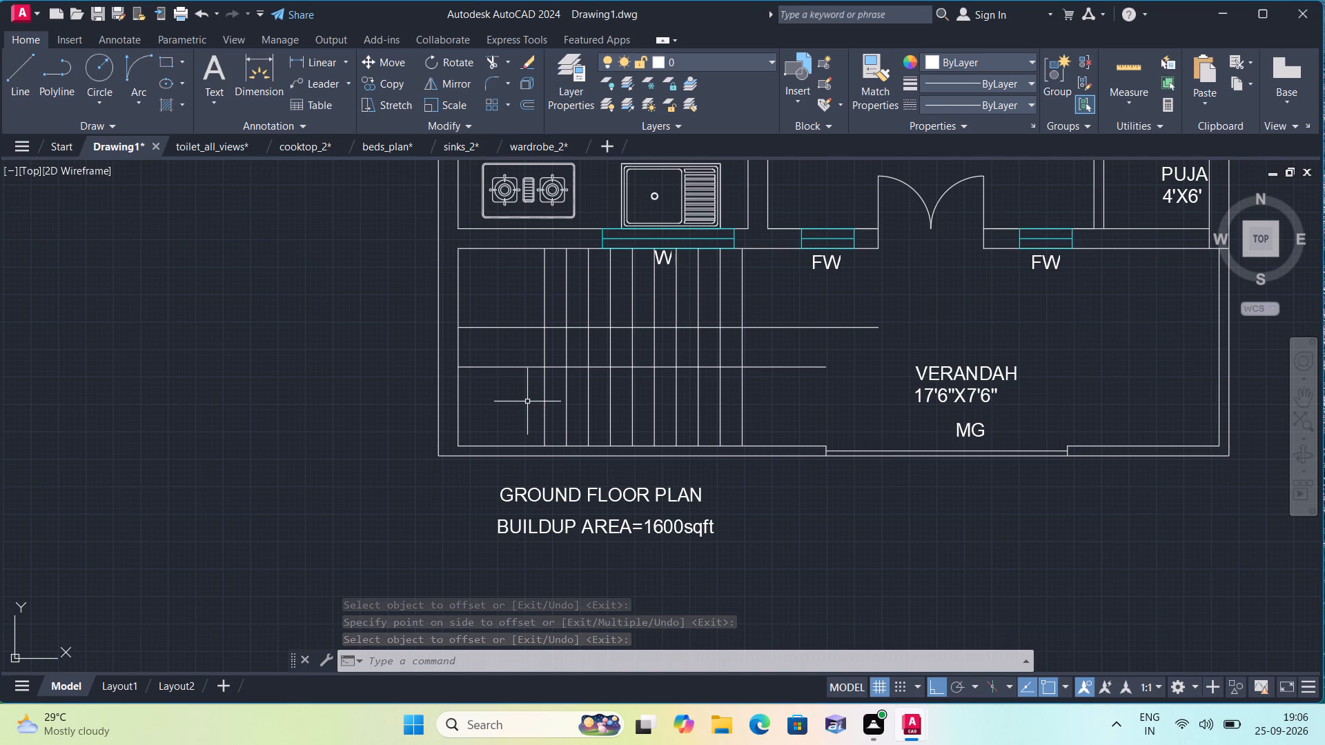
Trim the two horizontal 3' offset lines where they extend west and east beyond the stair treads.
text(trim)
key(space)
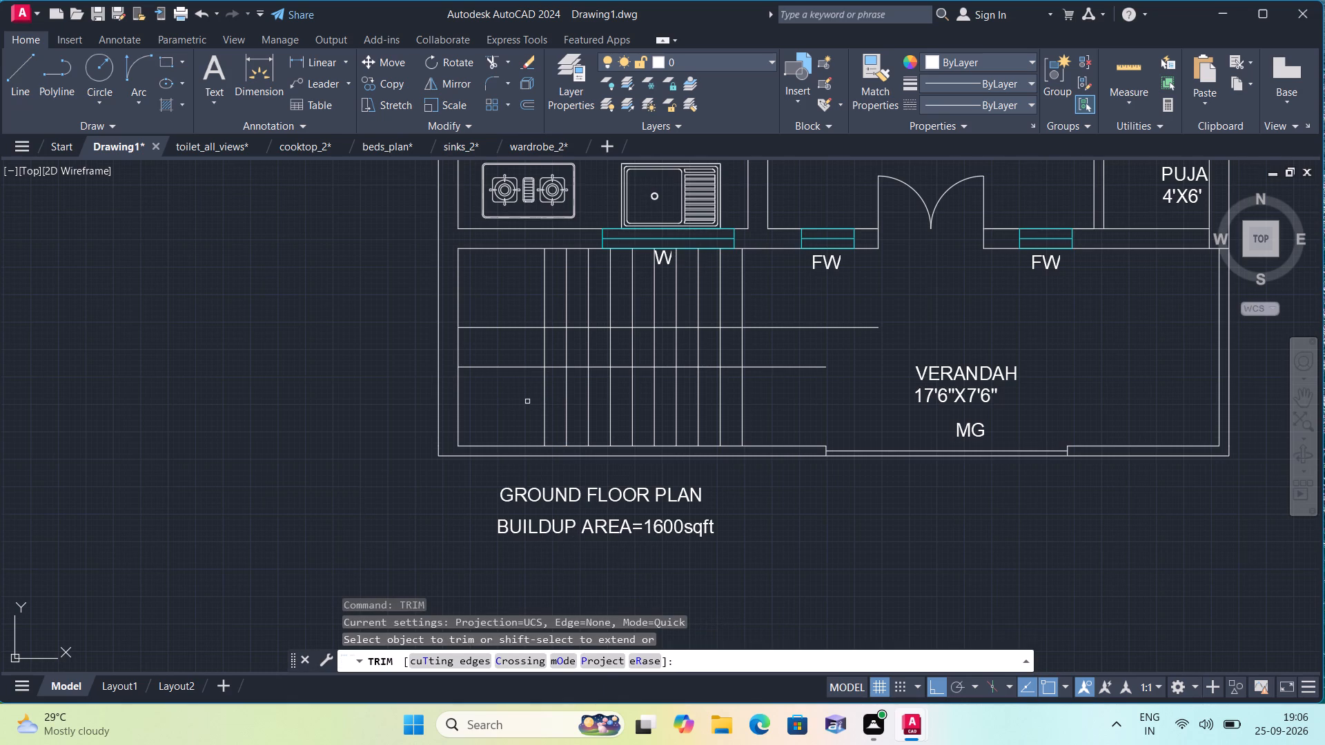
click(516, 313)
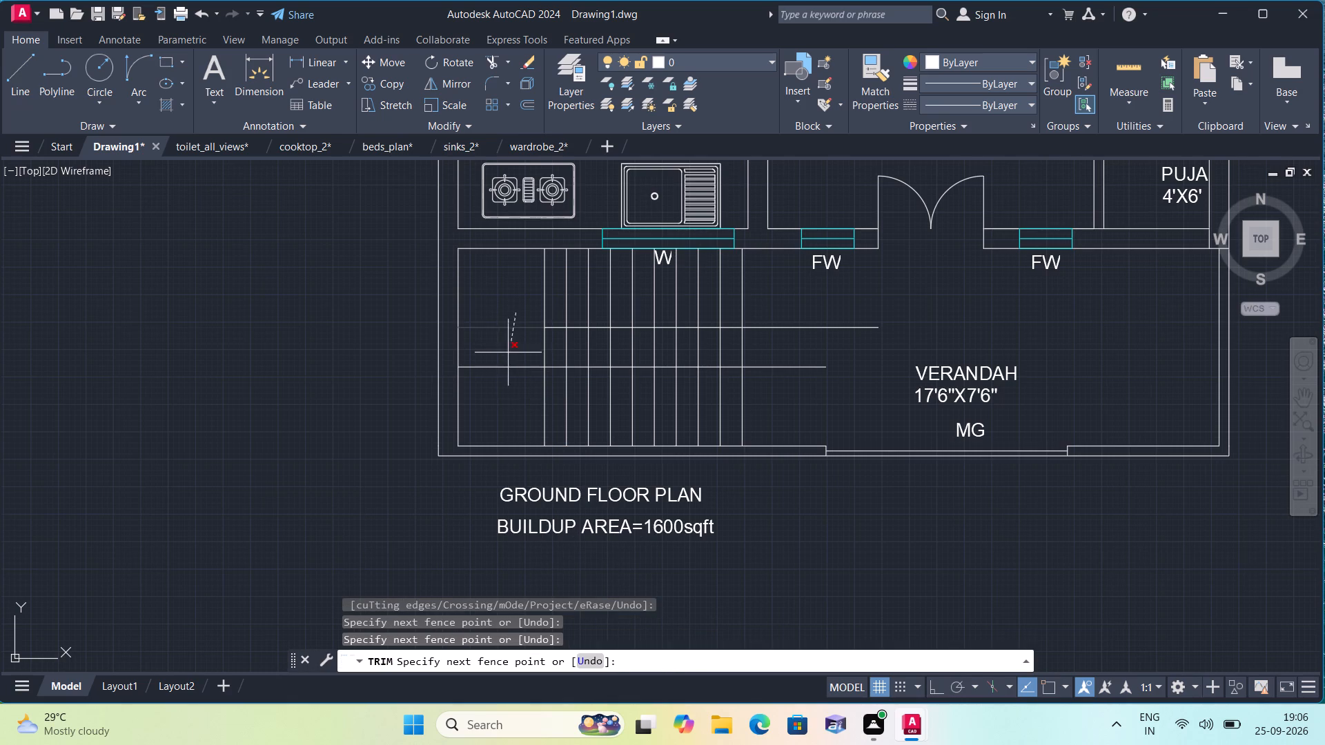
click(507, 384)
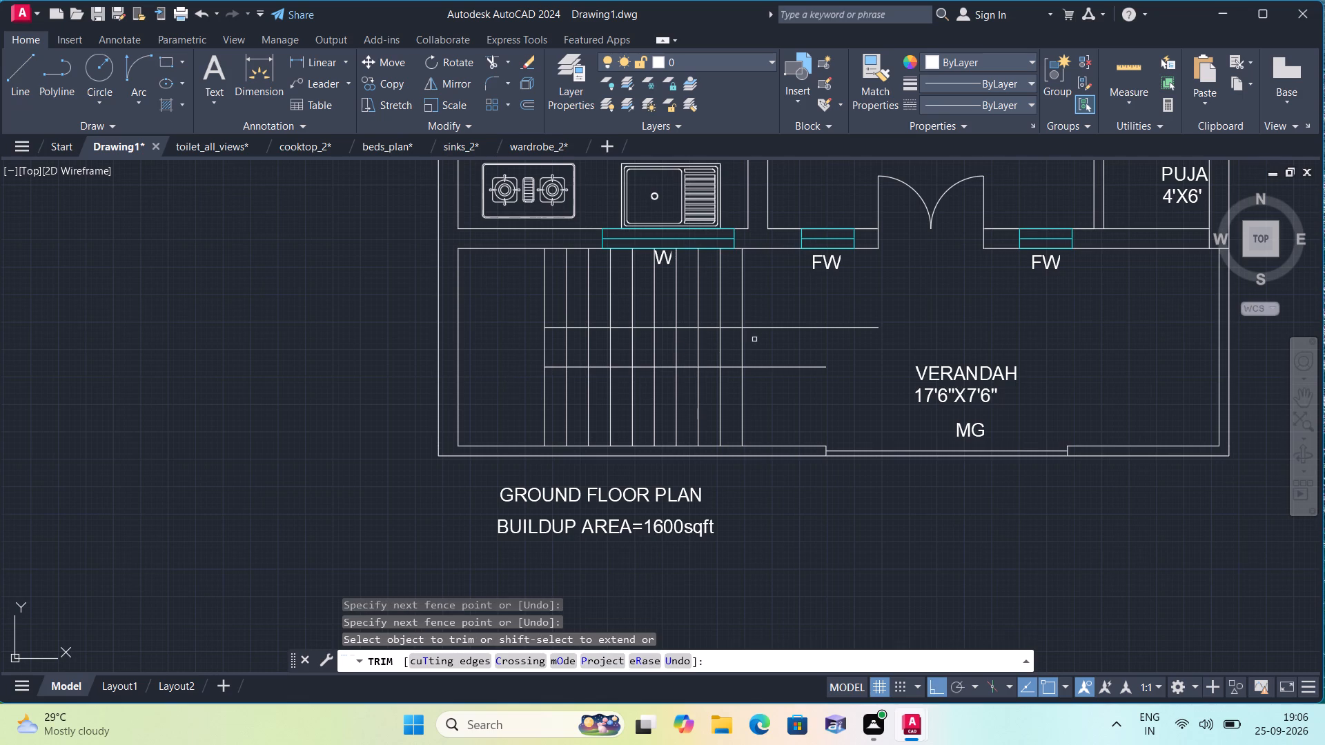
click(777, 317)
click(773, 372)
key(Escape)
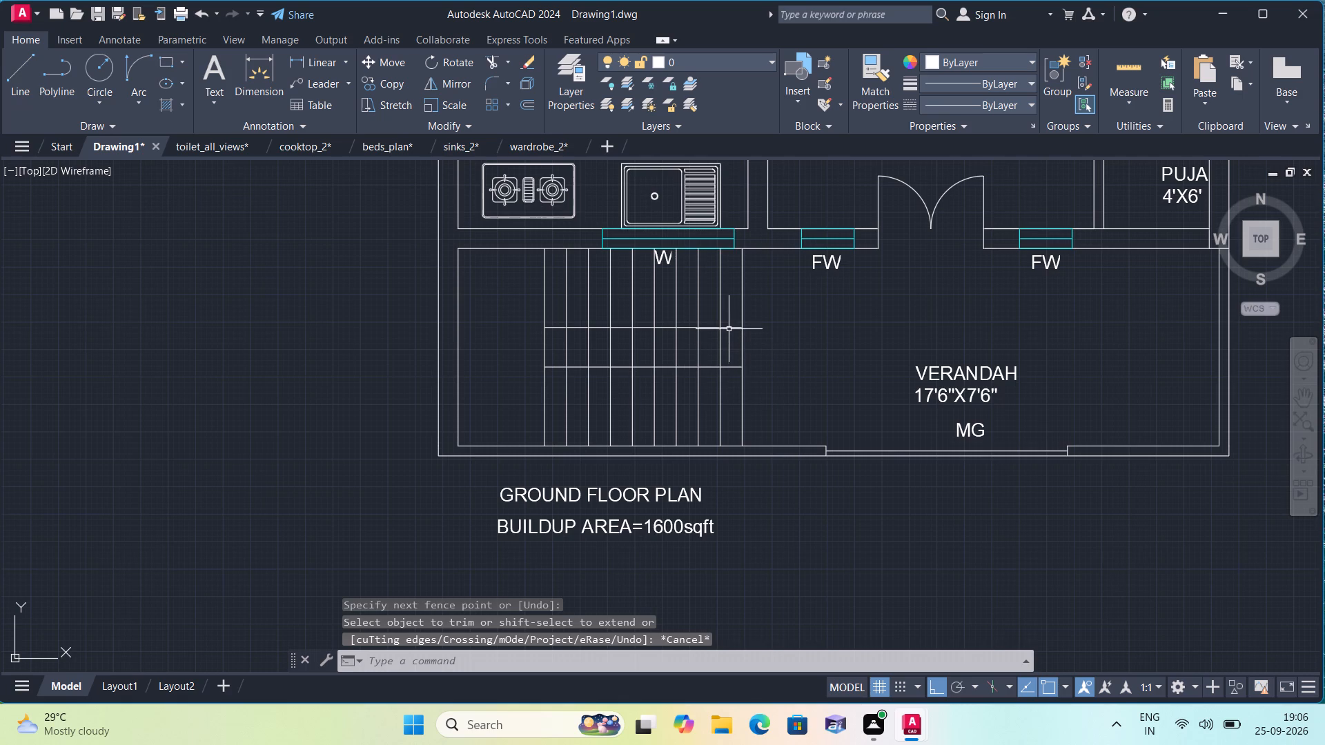
Erase the two horizontal lines crossing the stair treads.
click(729, 329)
click(729, 368)
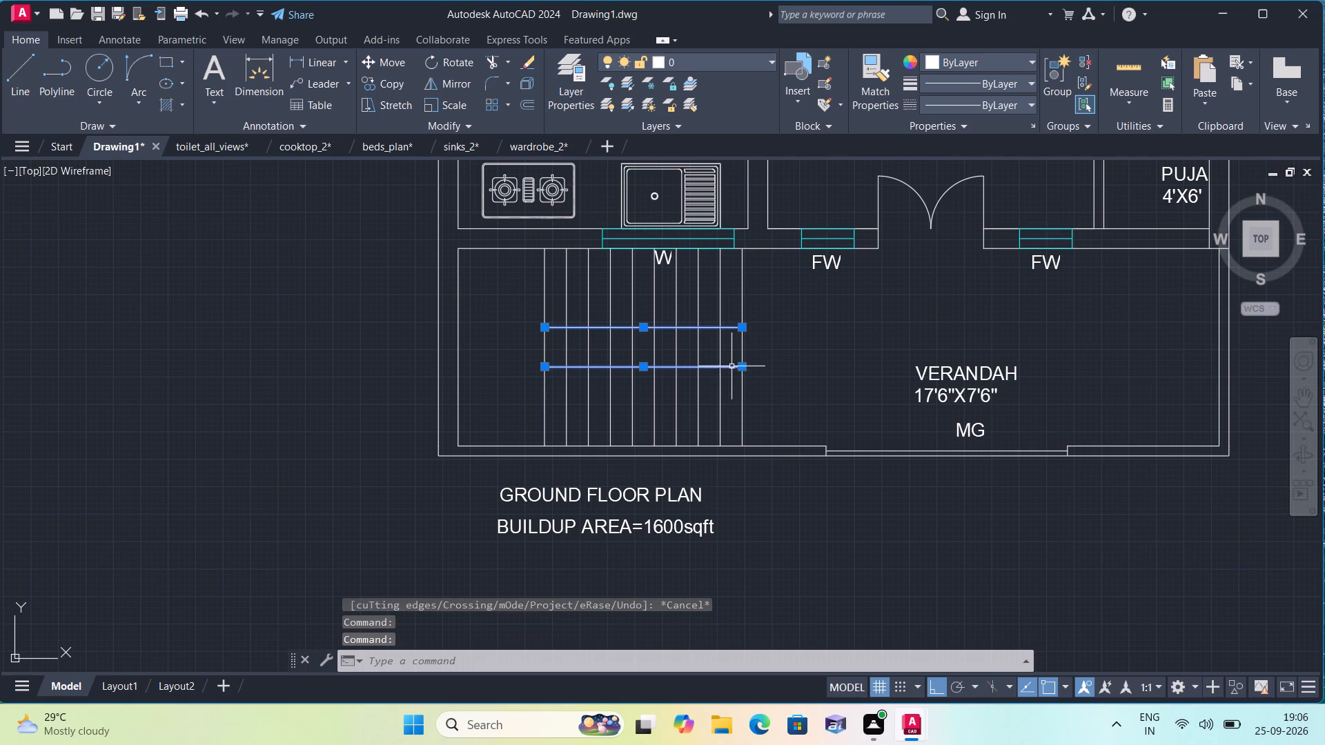
key(Delete)
Draw a horizontal line across the treads from the midpoint of the easternmost tread line to the westernmost tread line.
text(l)
key(space)
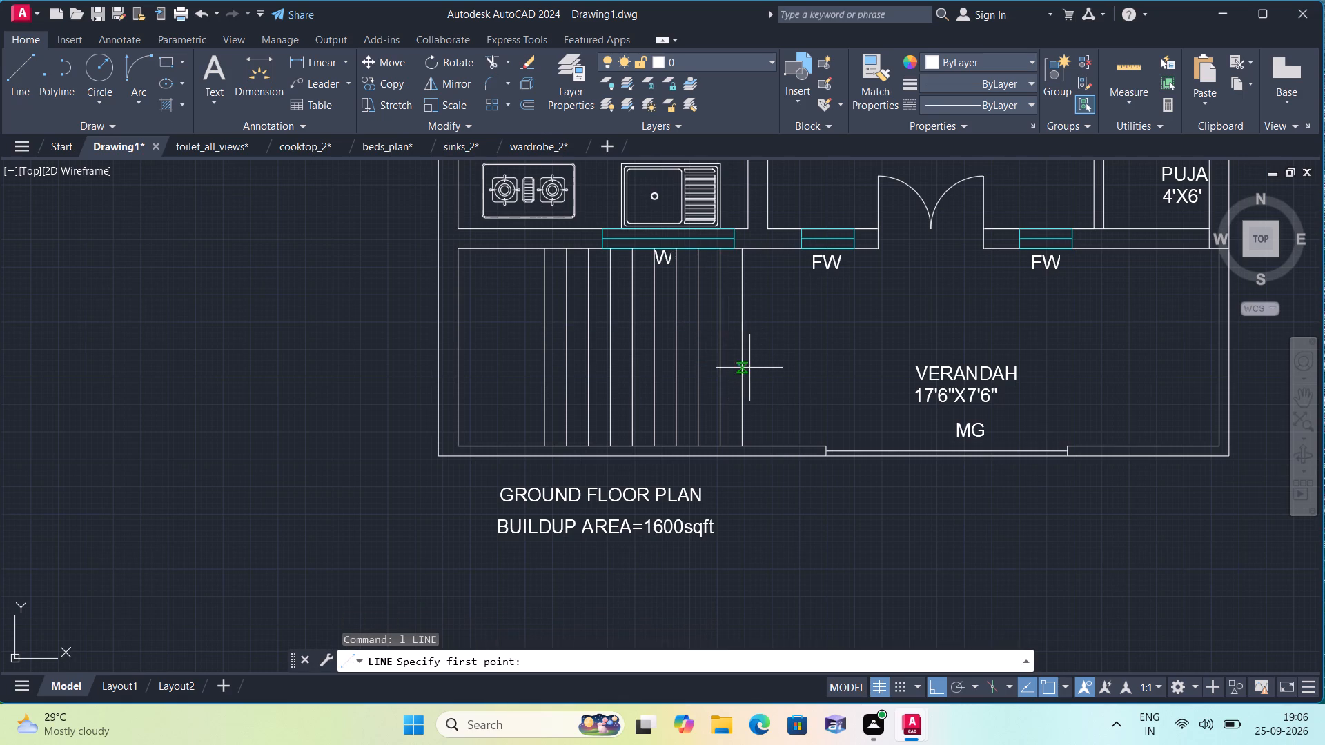
click(743, 346)
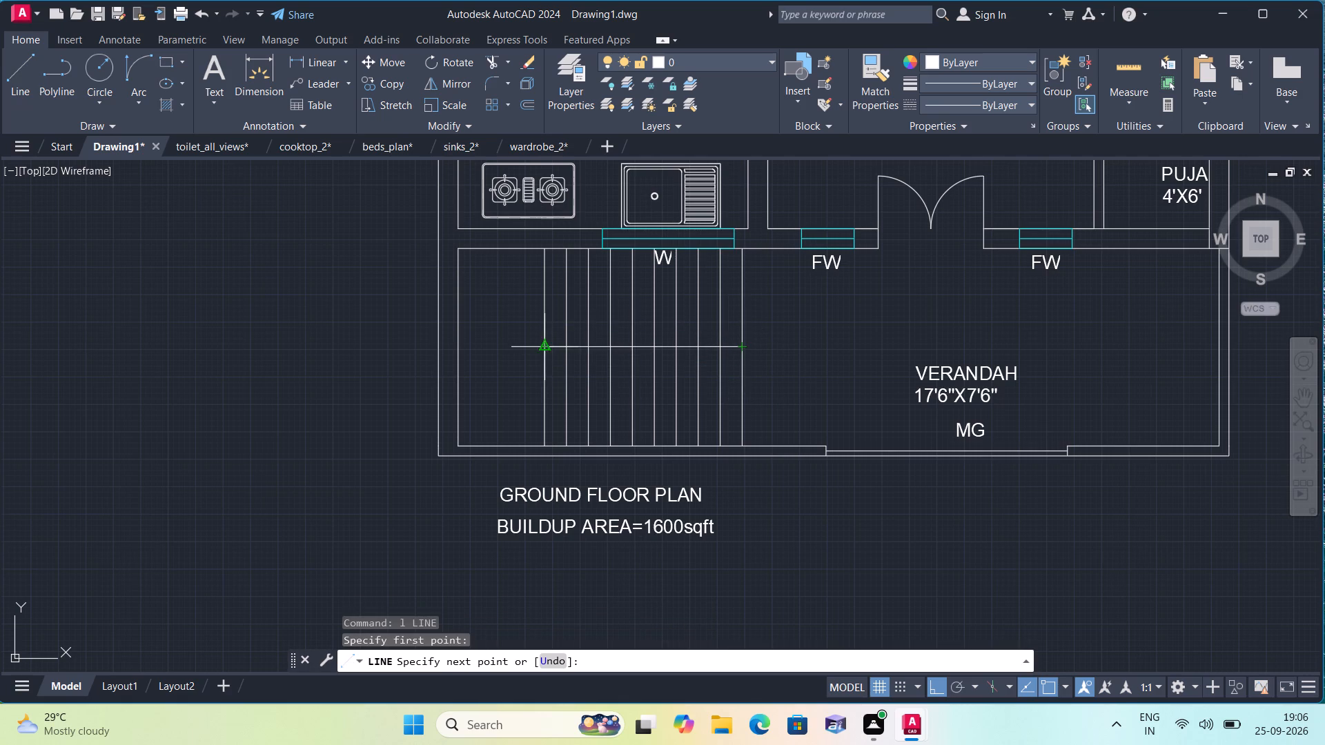
click(546, 344)
key(space)
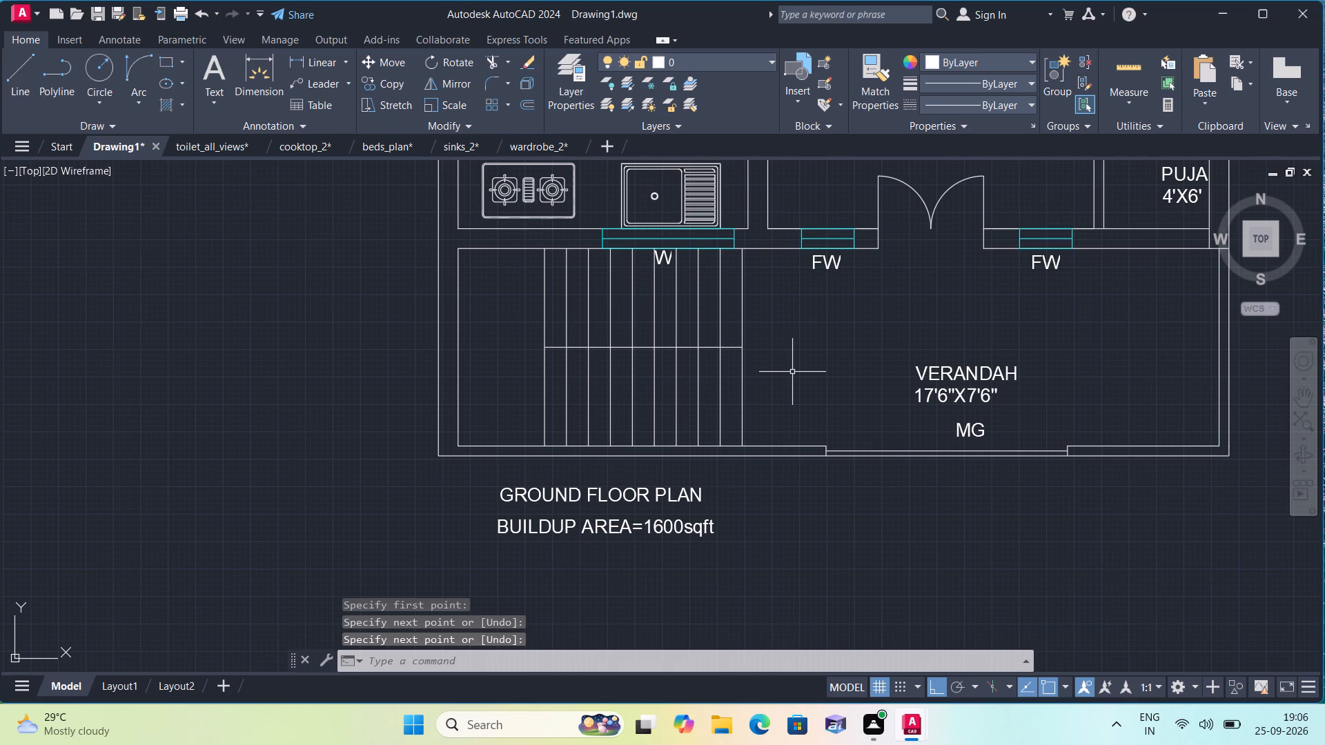
Offset the staircase's horizontal centre line by 2" to the north and to the south.
text(offset 2")
key(space)
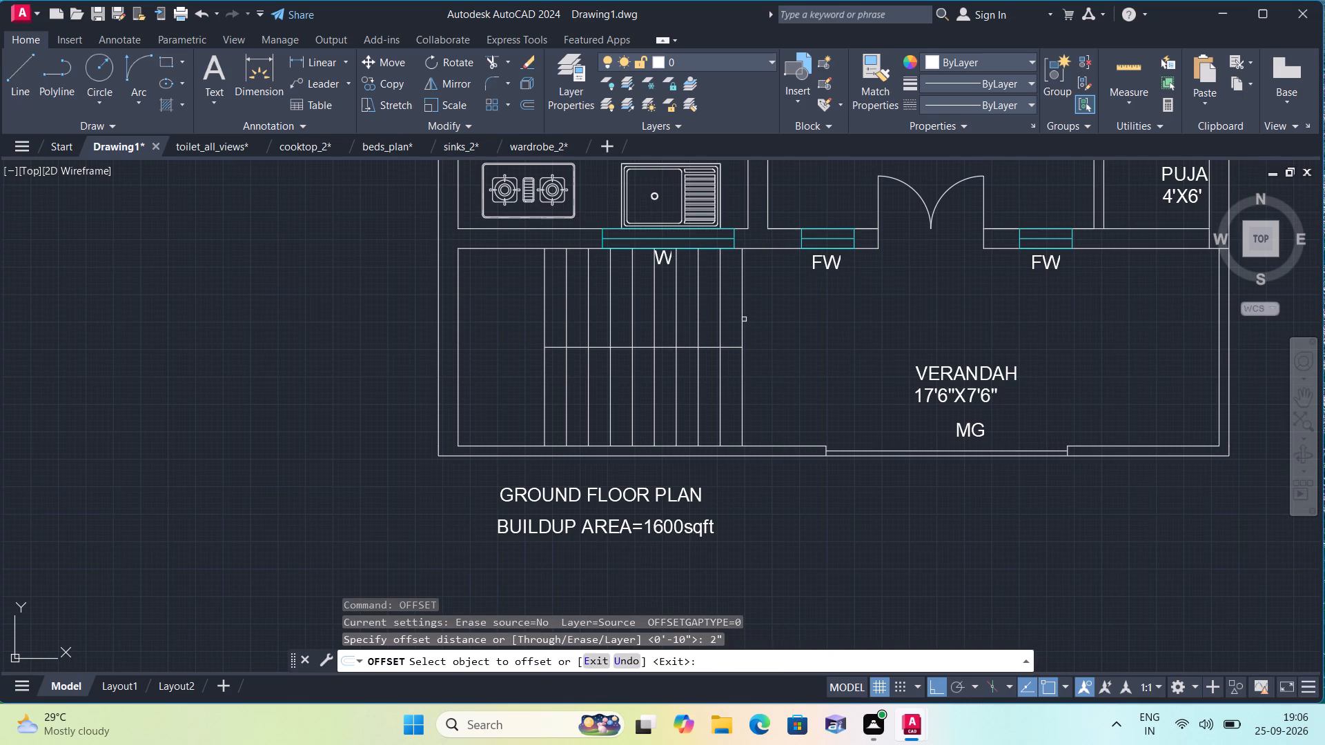
scroll(711, 338, up, 1)
click(707, 352)
click(699, 326)
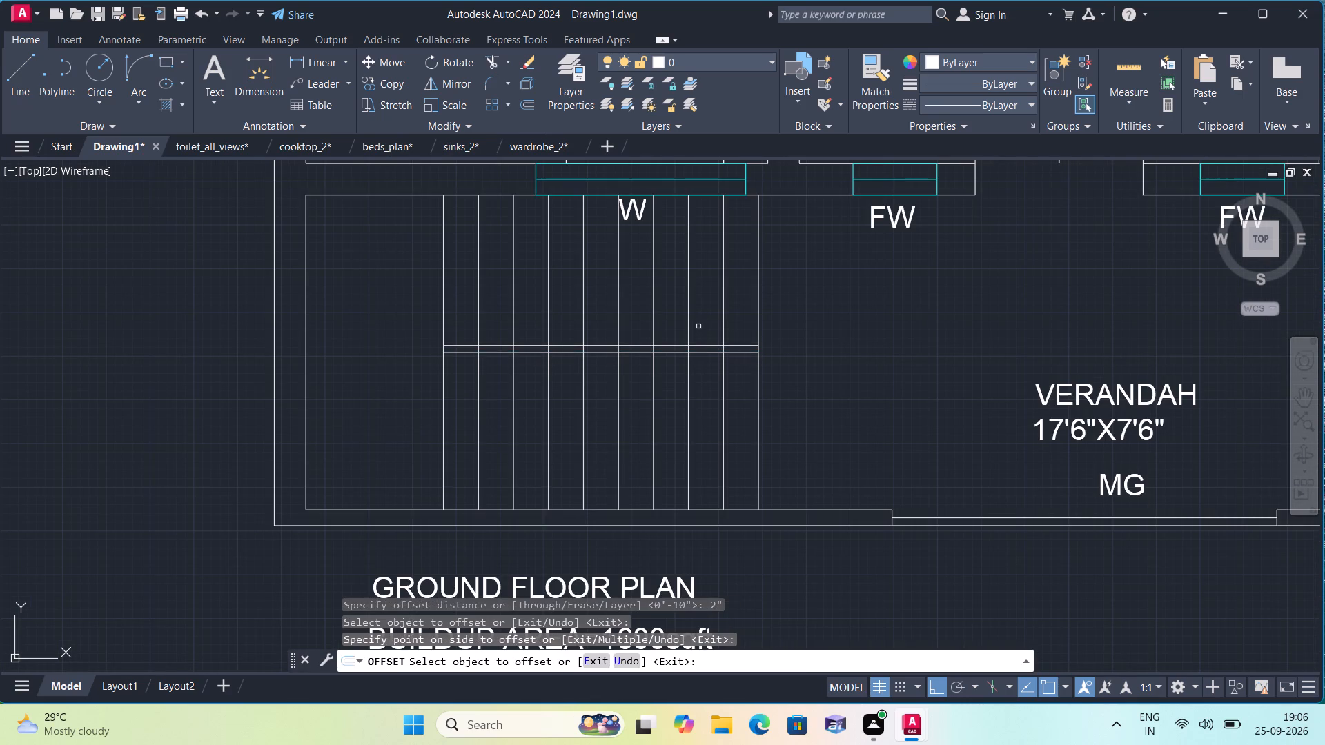
click(704, 354)
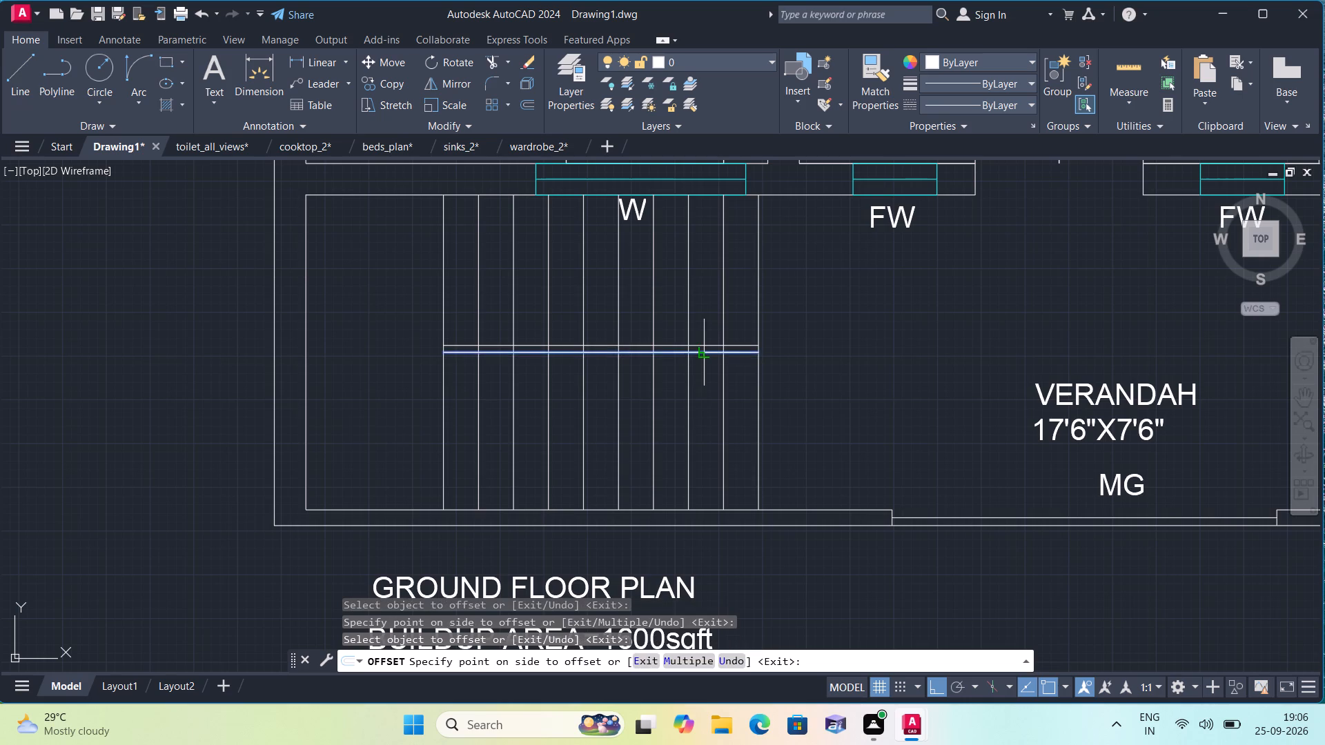
click(698, 390)
key(space)
Erase the original centre line between the two 2" offset lines of the staircase.
scroll(710, 368, up, 2)
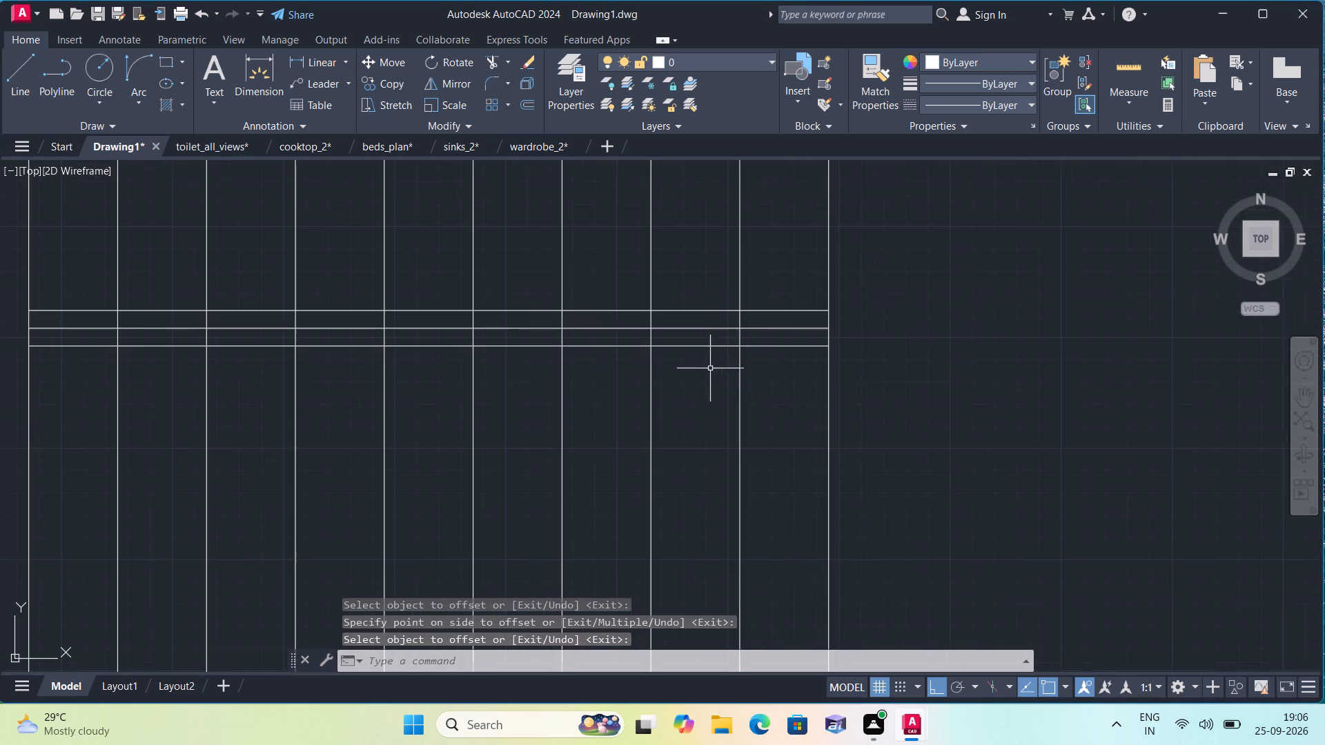
click(709, 328)
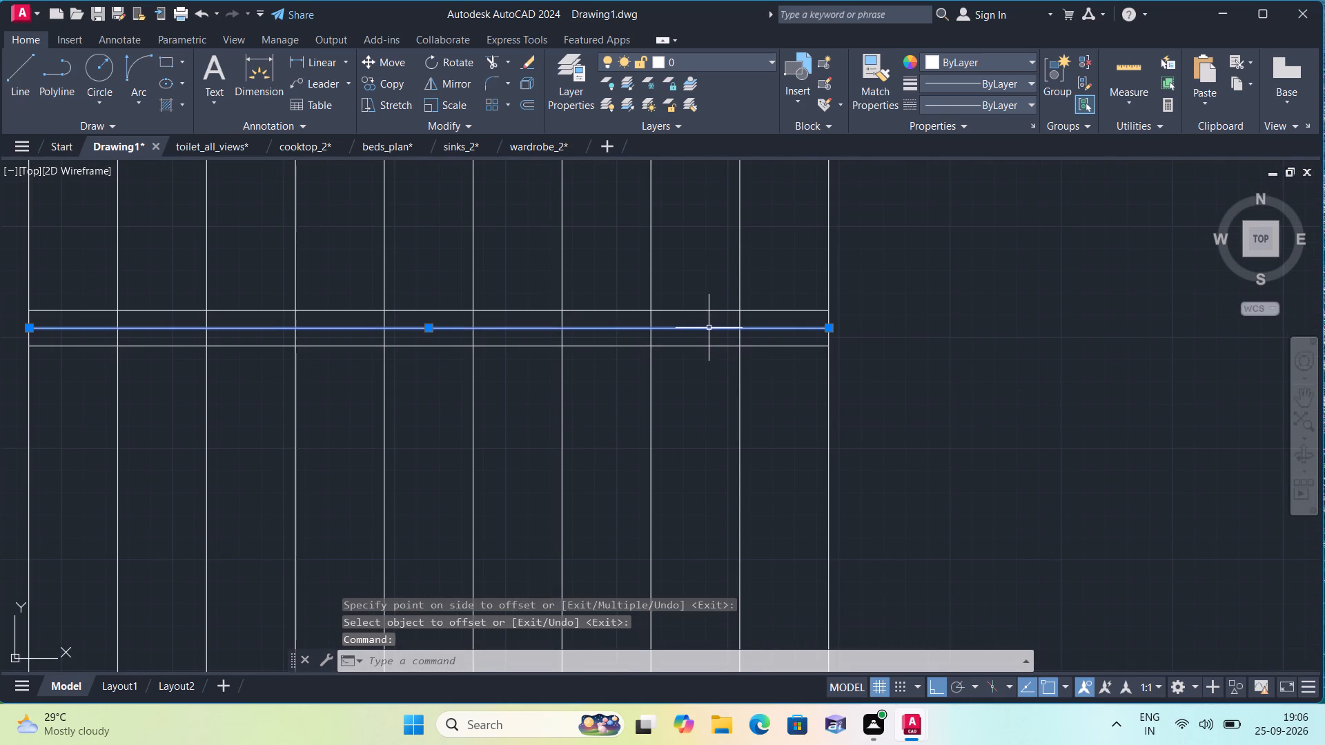
scroll(709, 328, down, 1)
key(Delete)
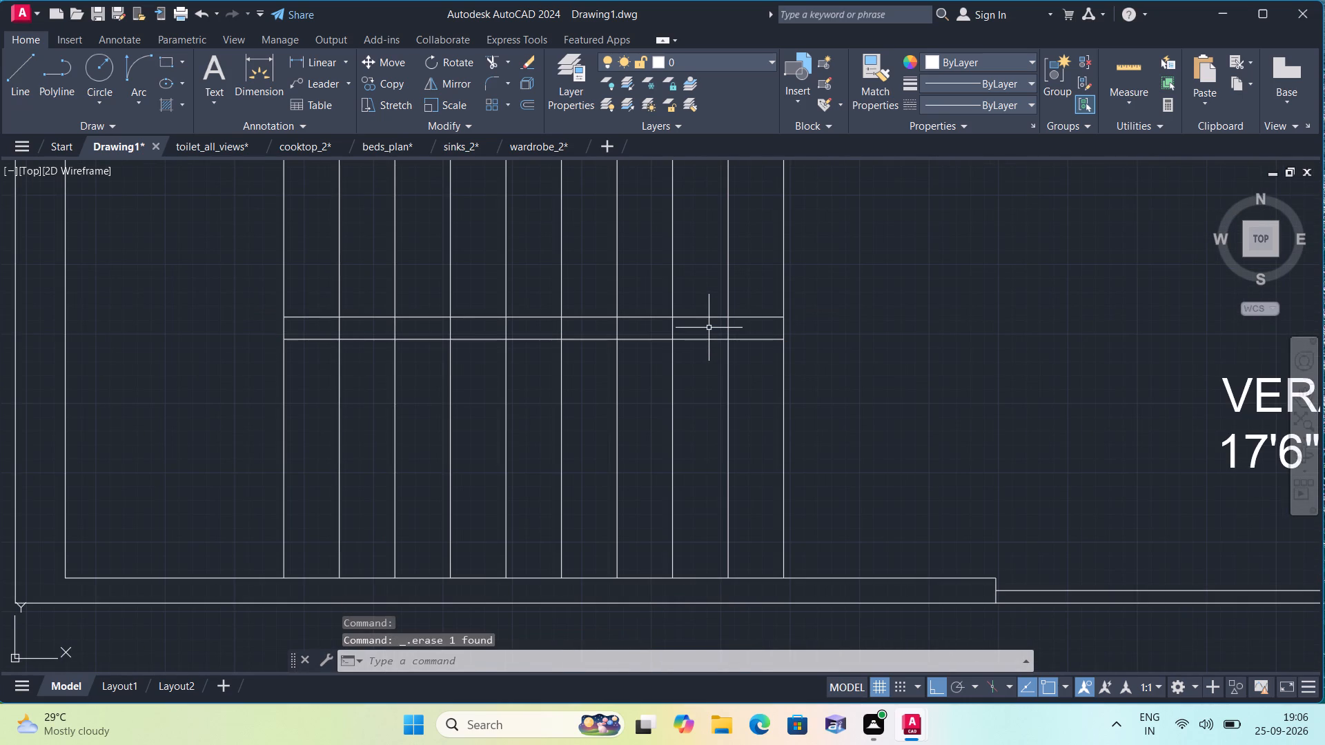
Trim the inner tread lines between the two horizontal centre lines to separate the two stair flights.
text(trim)
key(space)
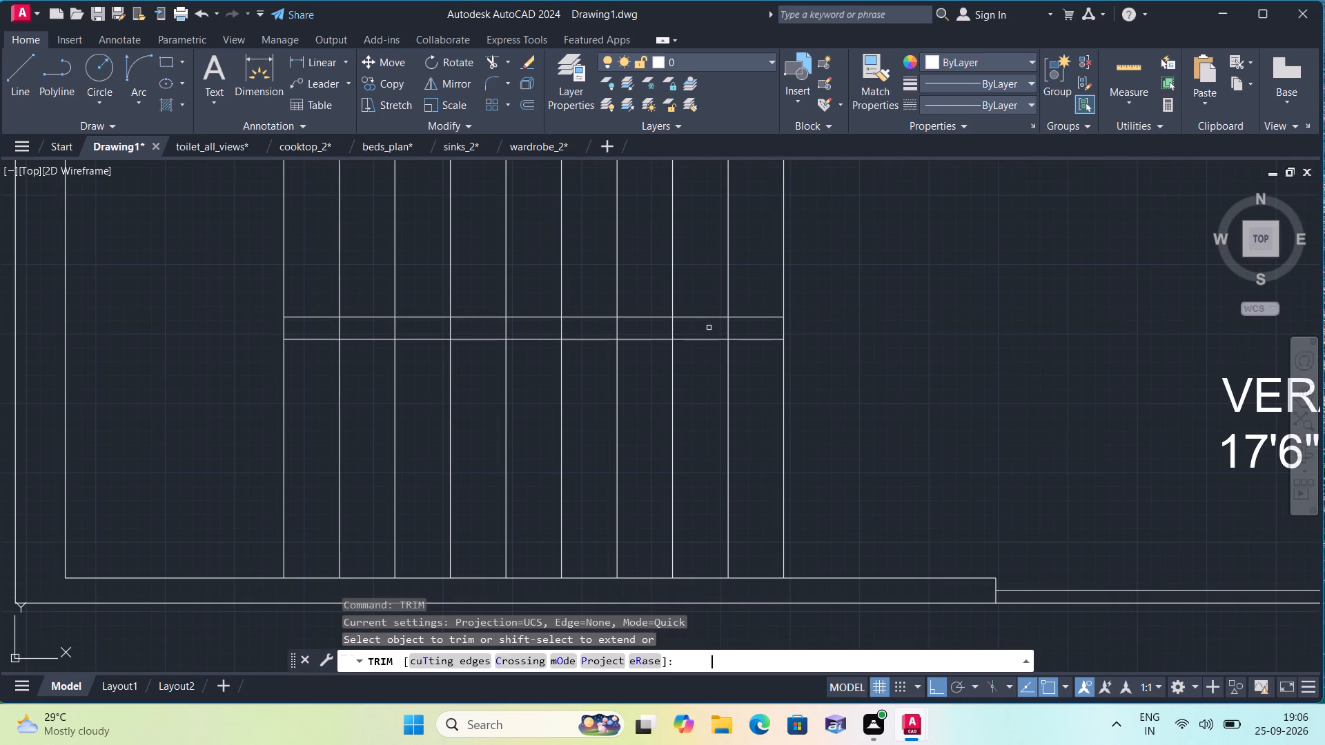
click(740, 331)
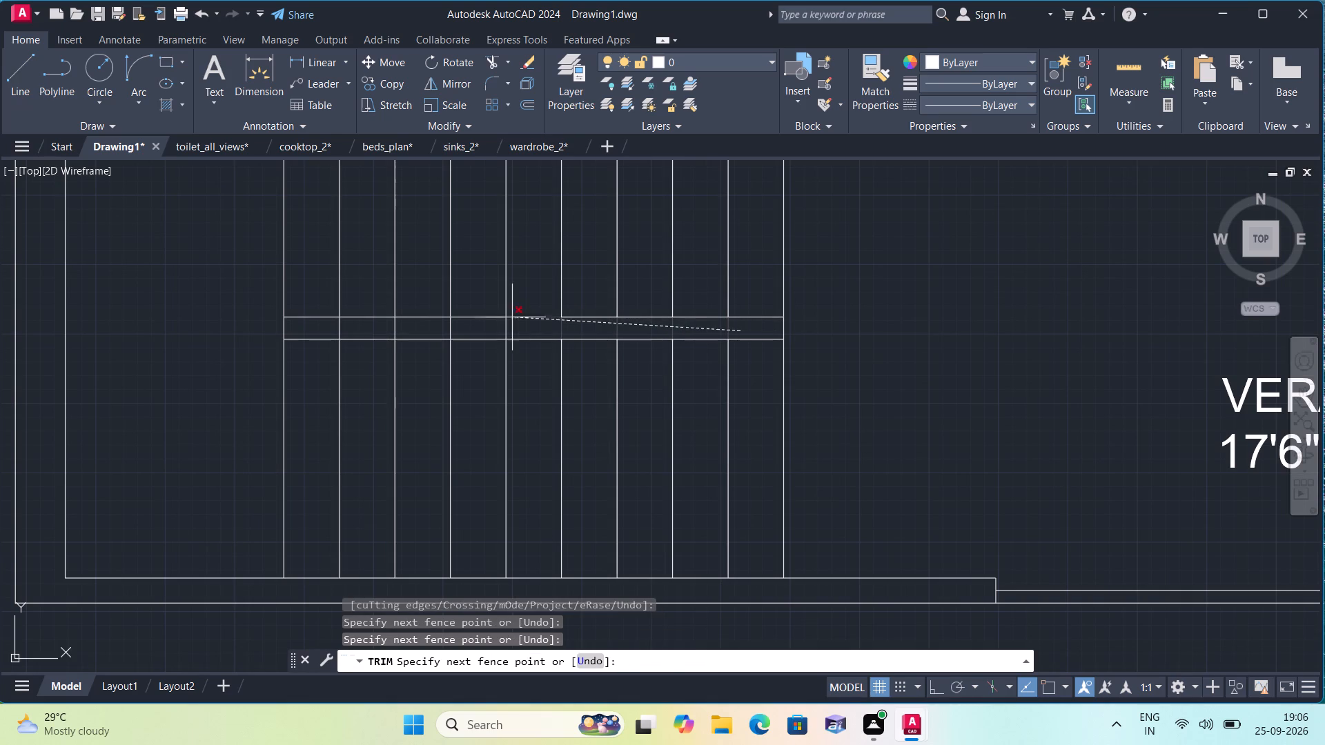
click(330, 328)
scroll(330, 328, down, 1)
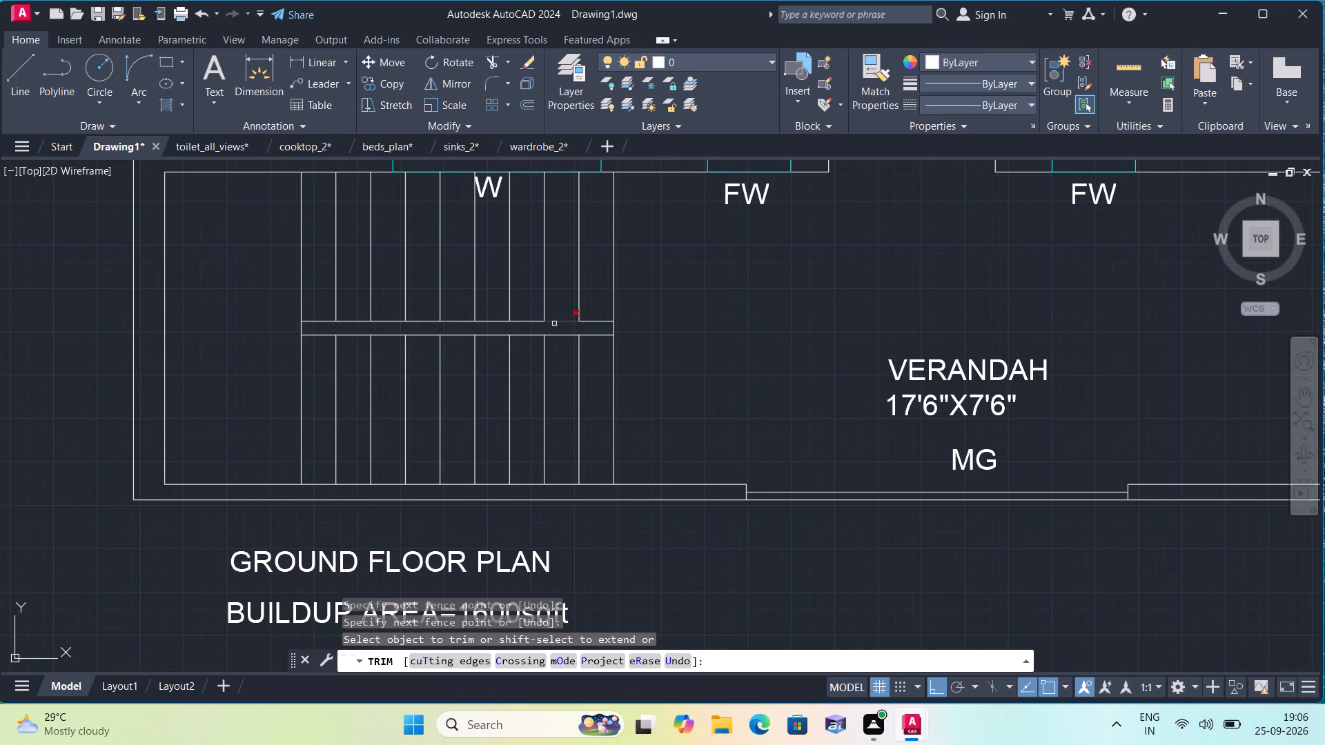
key(Escape)
Draw a U-shaped direction line from the lower flight's fourth tread line from the east, around the western landing and back across the upper flight.
scroll(638, 317, down, 1)
middle_drag(638, 318, 744, 348)
scroll(675, 329, down, 1)
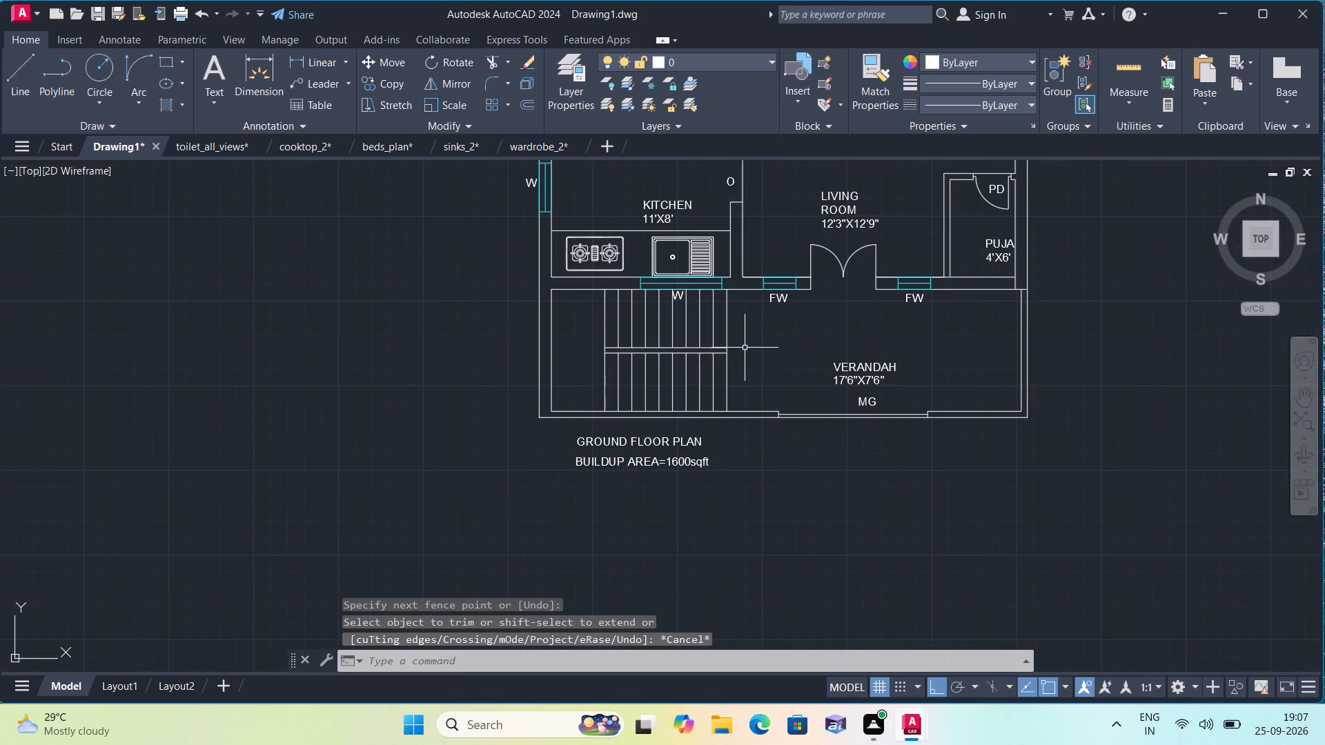
text(l)
key(space)
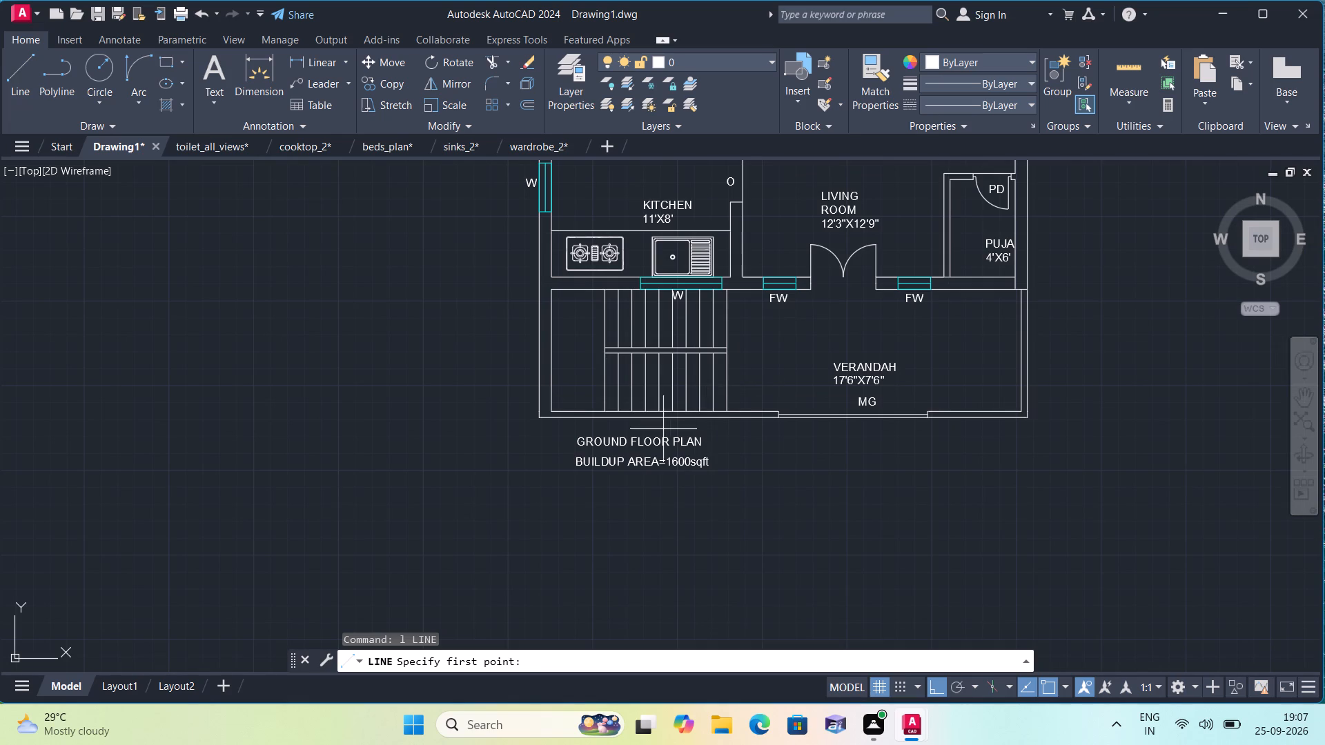
click(683, 382)
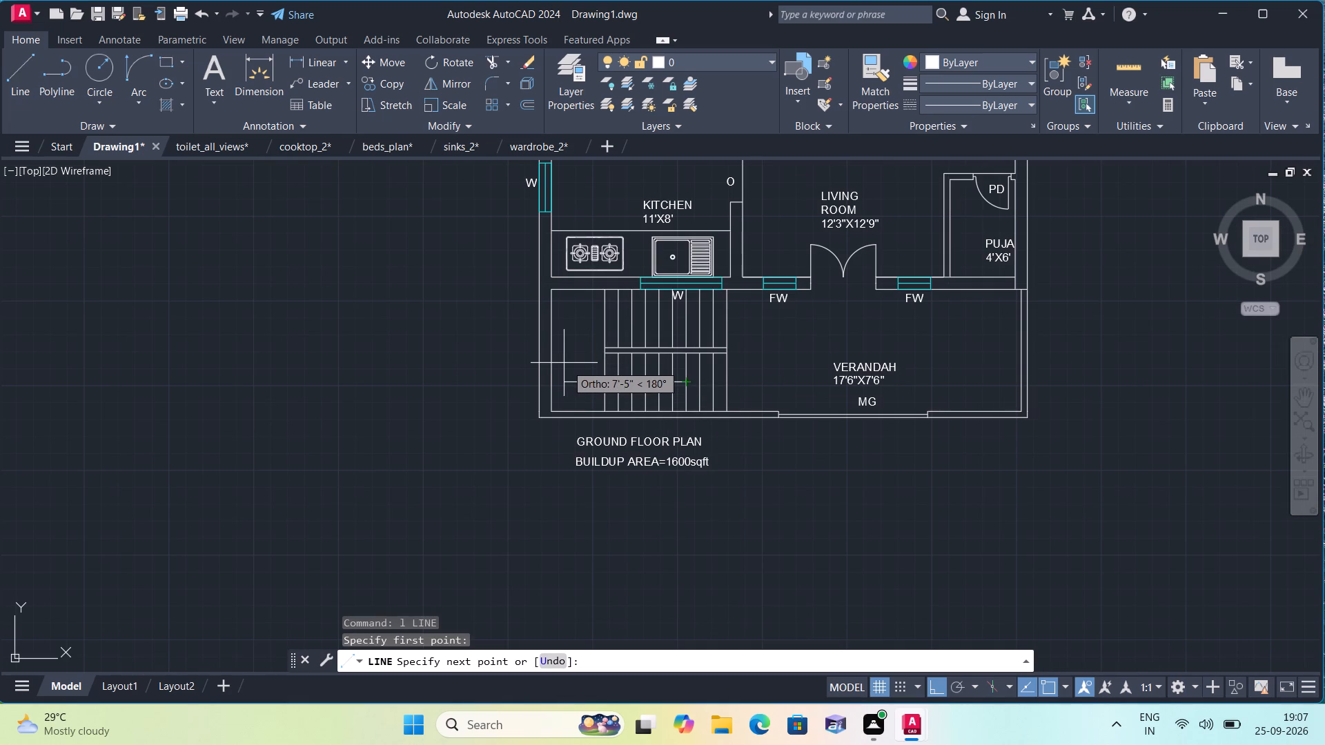
click(582, 373)
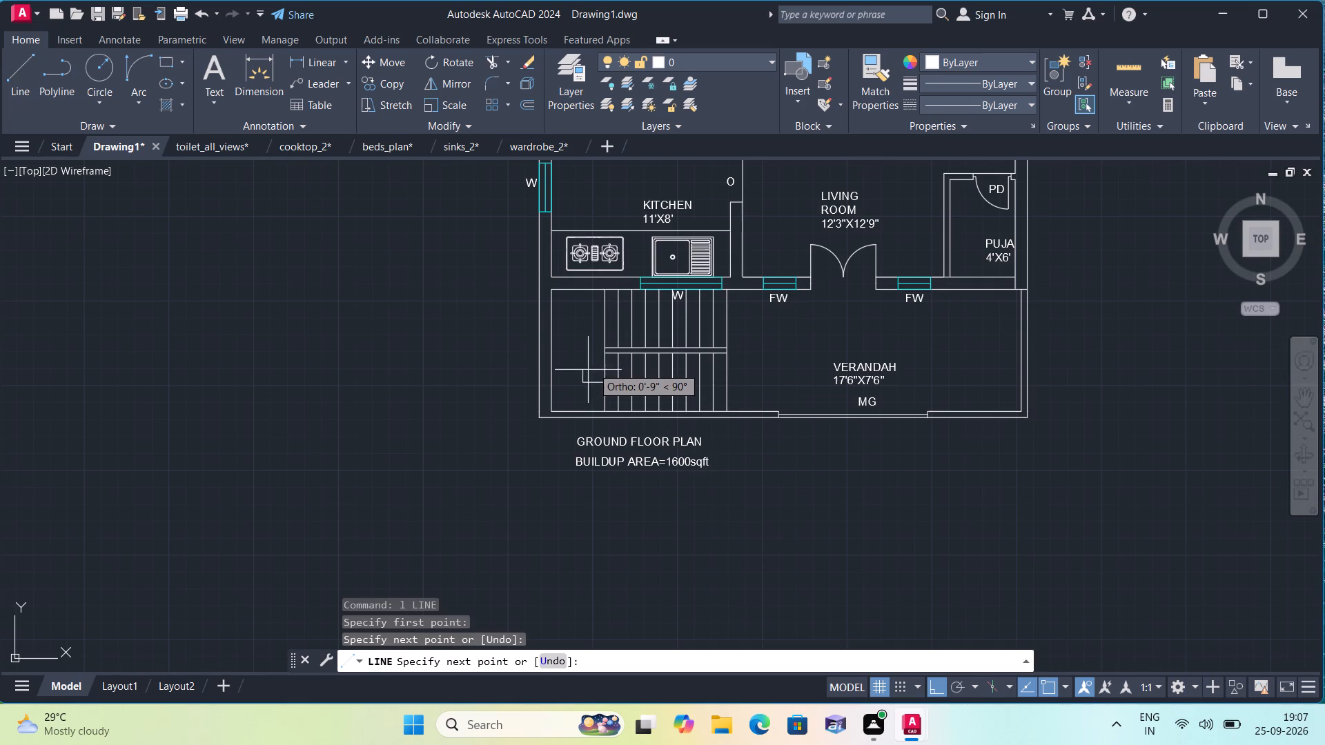
click(595, 321)
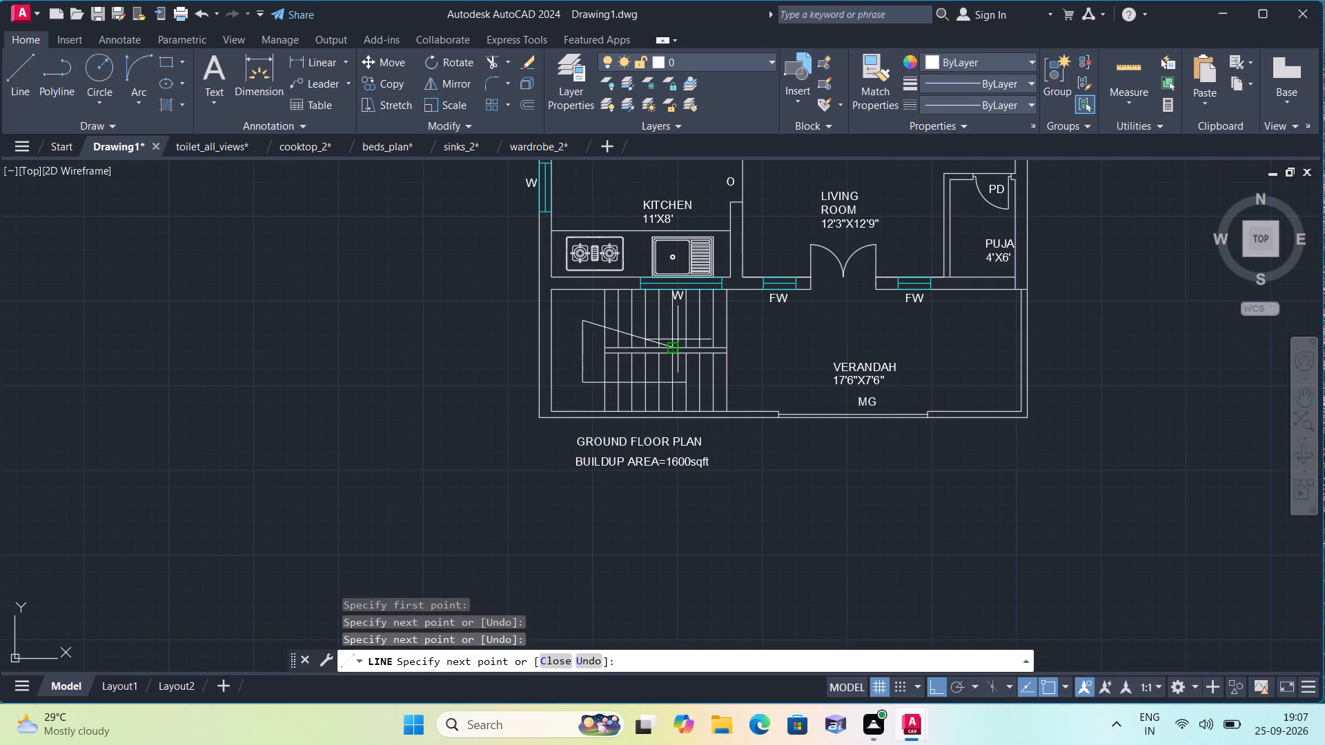
scroll(696, 335, up, 2)
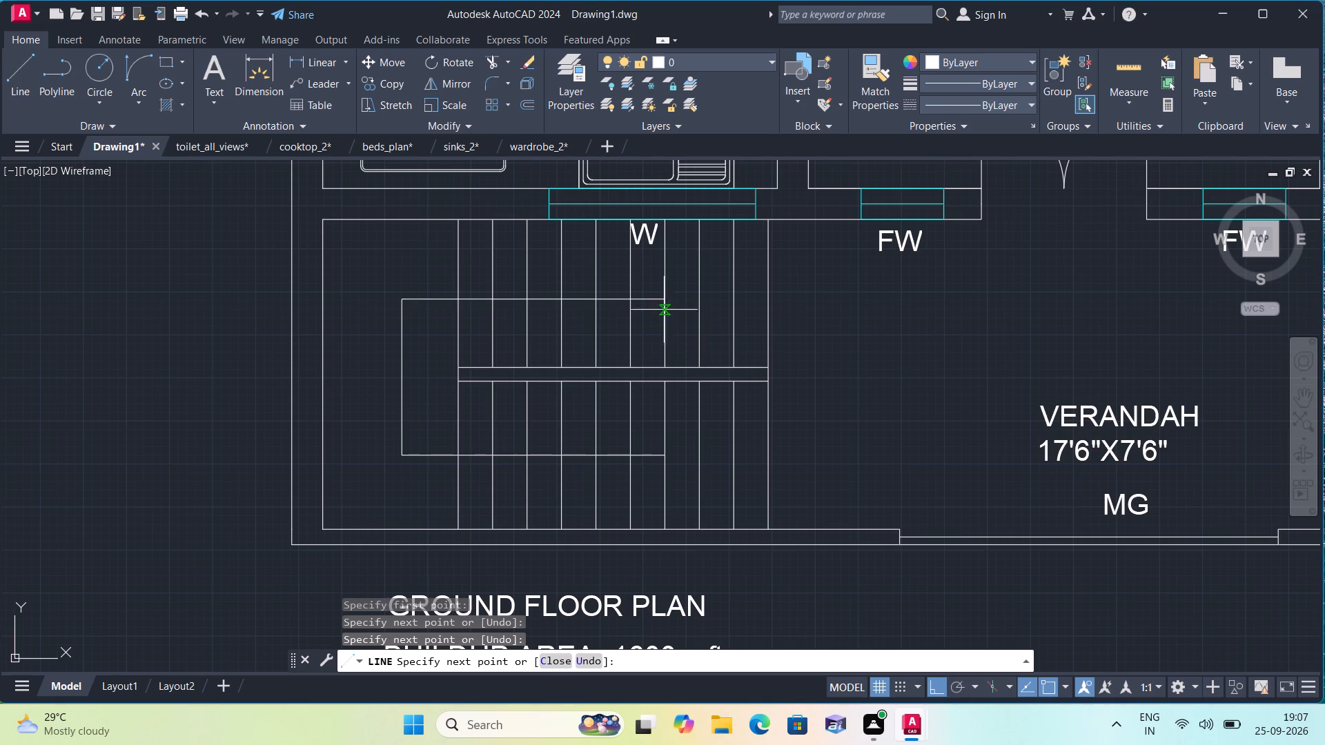
scroll(651, 294, up, 1)
click(647, 303)
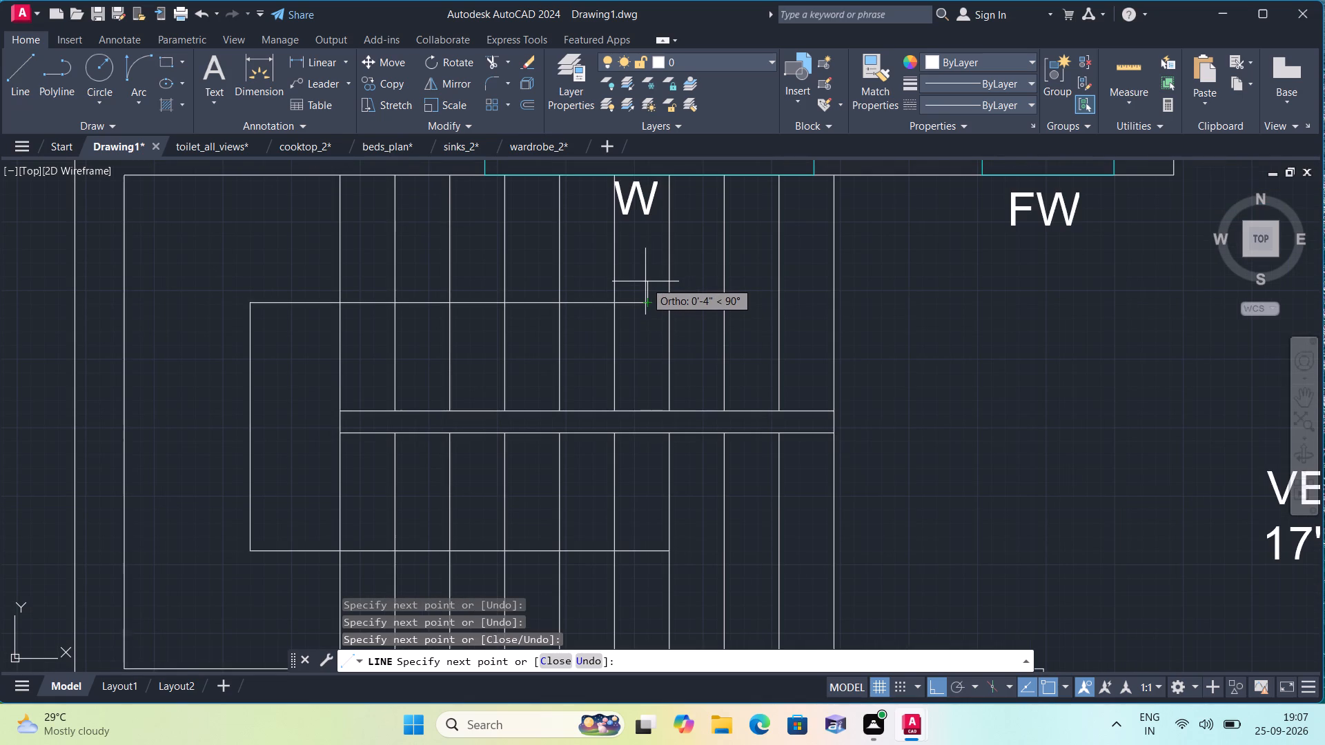
Draw the arrowhead's upper half at the direction line's end: a vertical line about 4" north, then a slanted line to the adjacent tread line.
click(645, 283)
scroll(674, 312, up, 1)
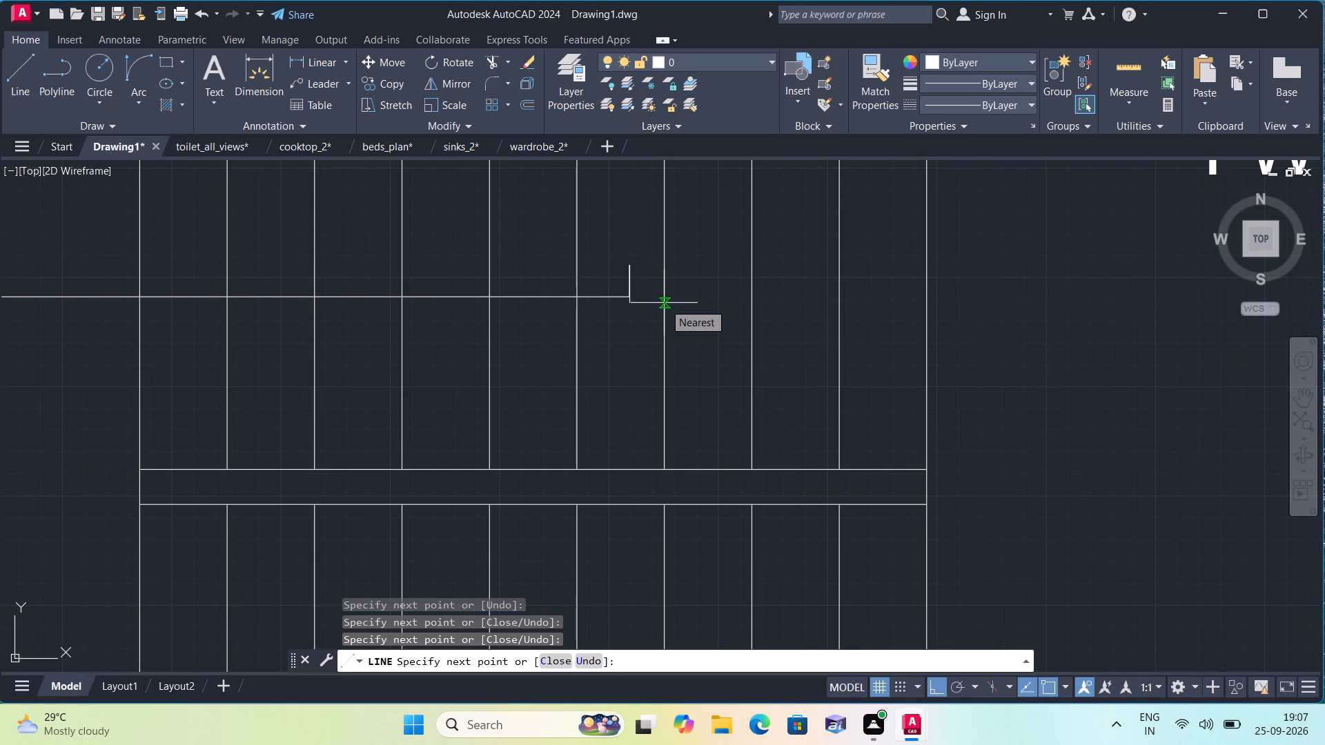
key(F8)
click(664, 303)
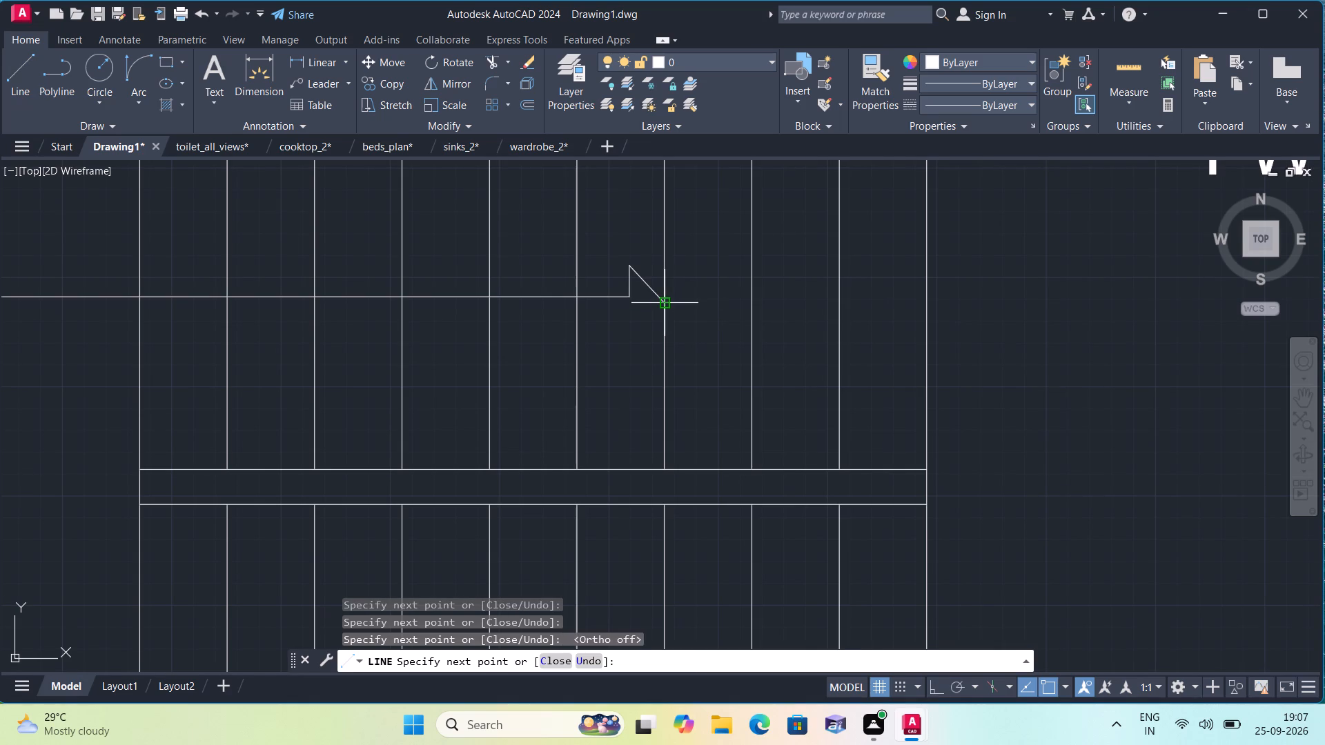
key(Escape)
Mirror the arrowhead's vertical and slanted lines about the horizontal direction line, keeping the originals.
scroll(664, 313, up, 1)
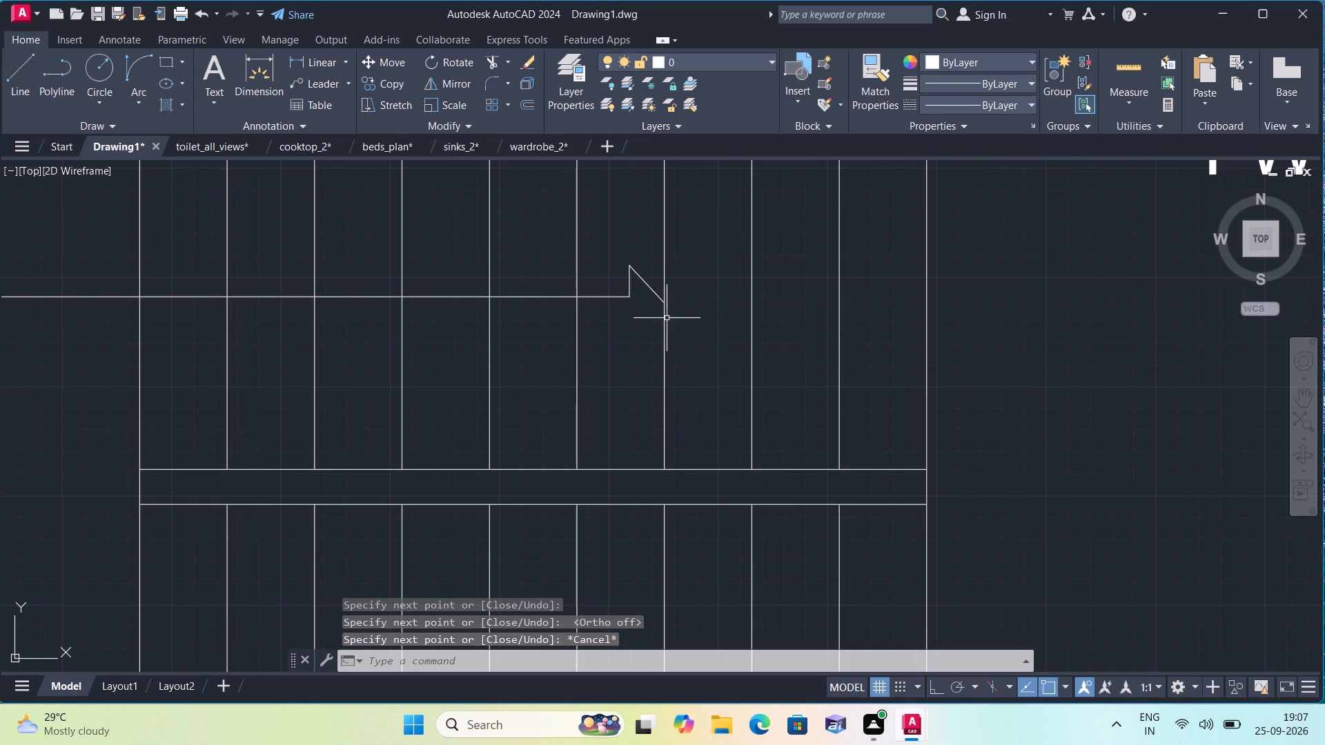
scroll(664, 313, up, 2)
click(606, 217)
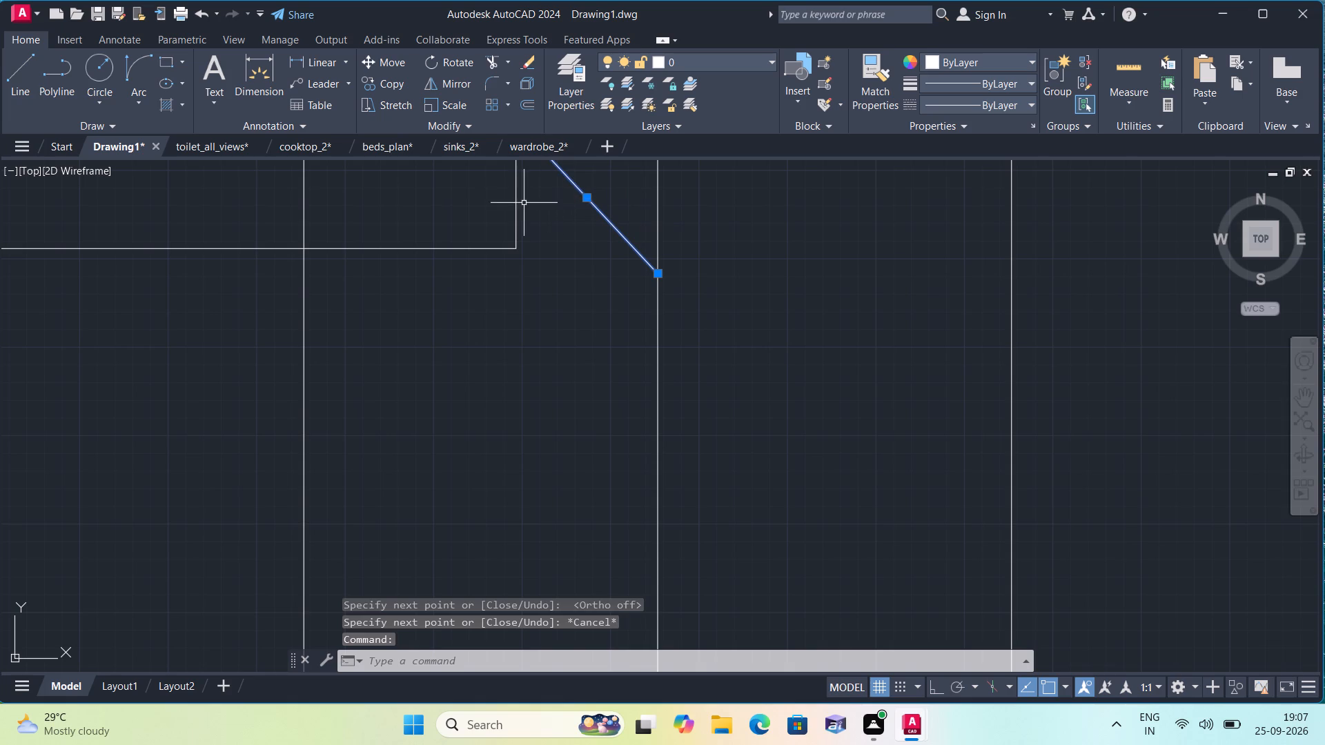
click(518, 203)
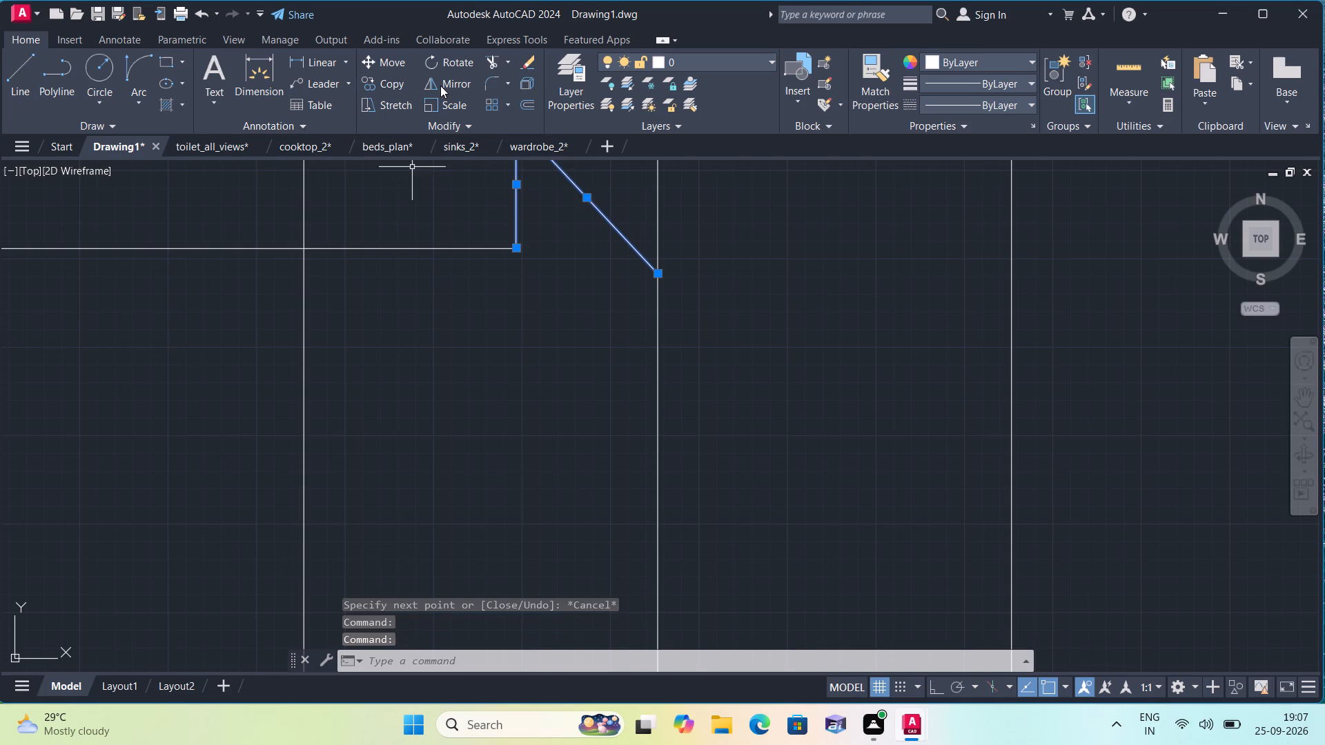
click(444, 83)
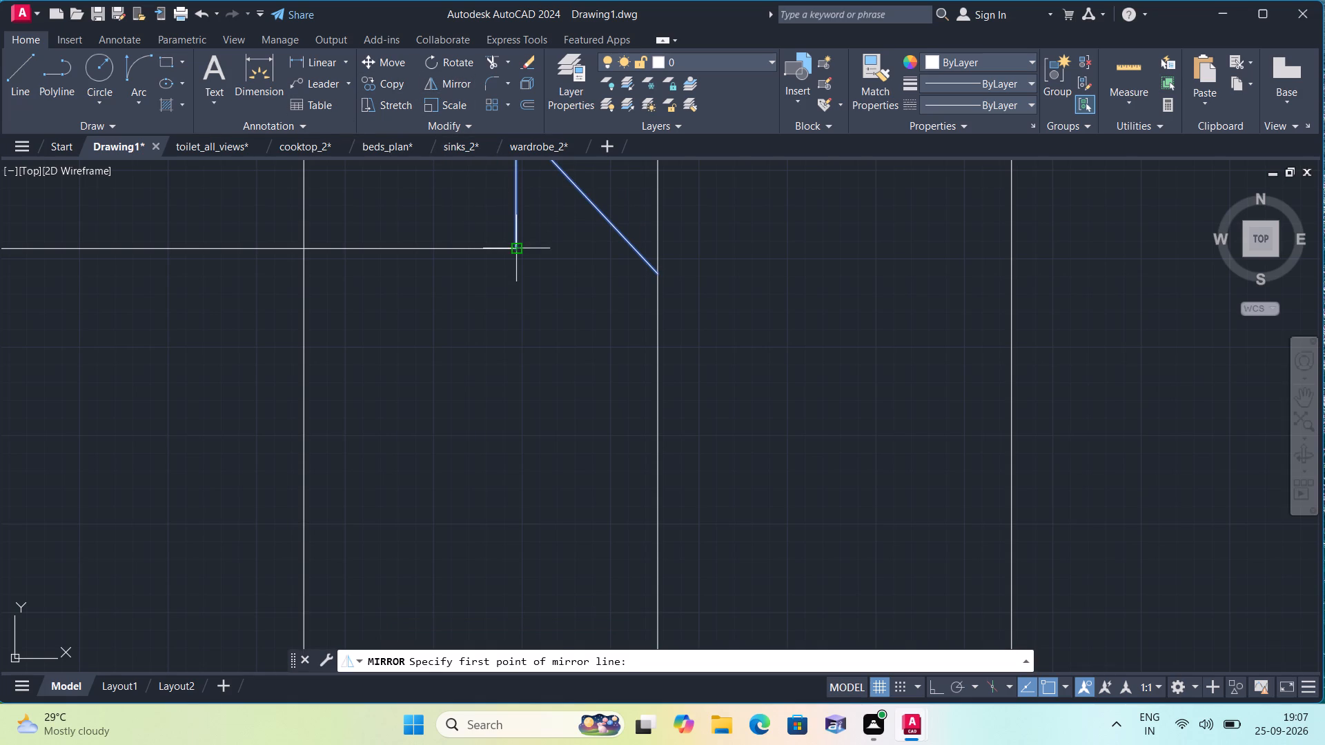
click(520, 251)
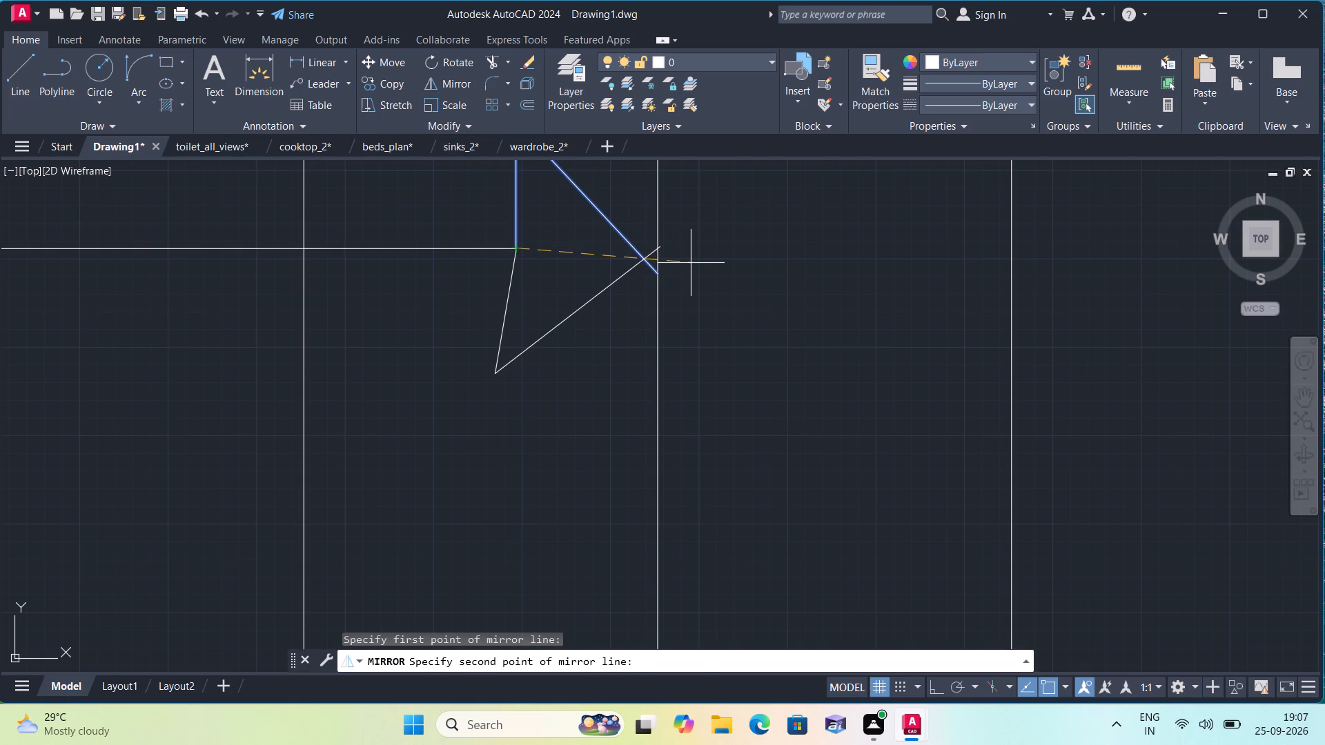
key(F8)
click(741, 274)
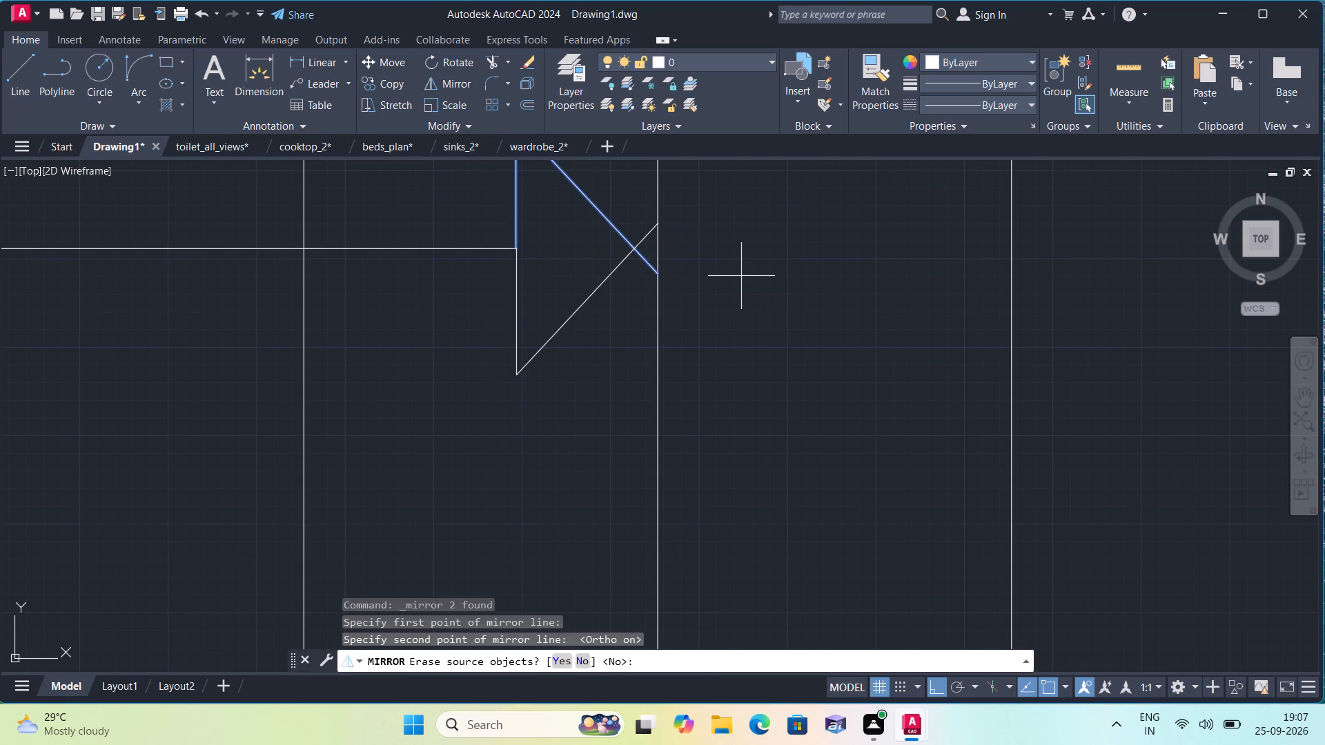
text(n)
key(space)
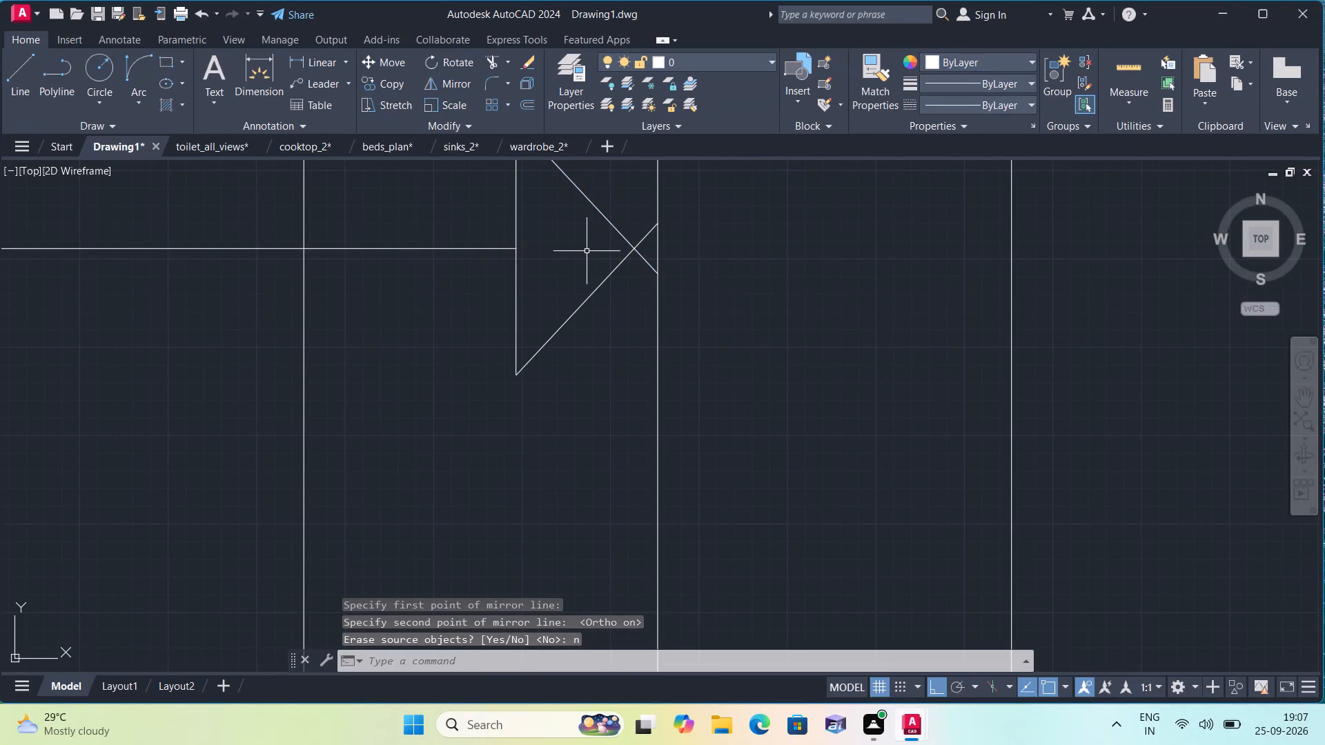
Trim the crossing ends of the two slanted lines at the arrowhead's tip.
text(trim)
key(space)
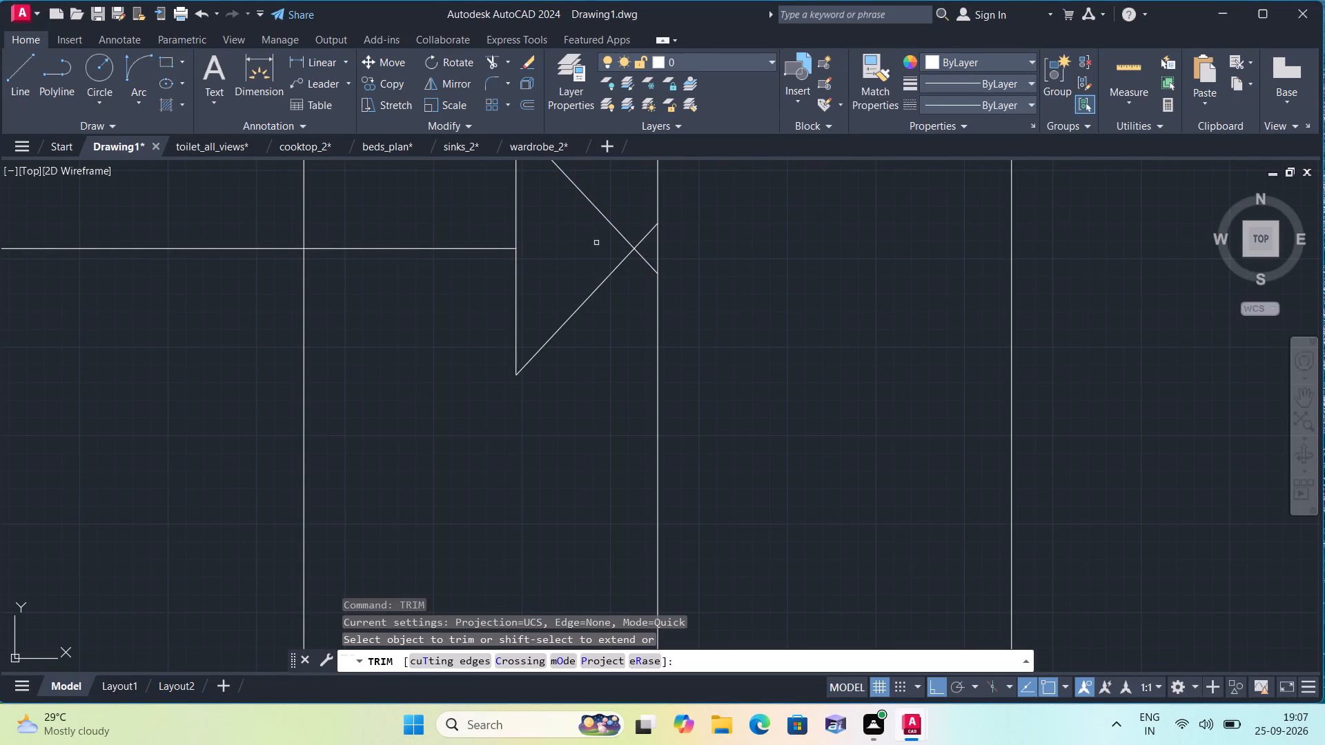
click(645, 235)
click(644, 262)
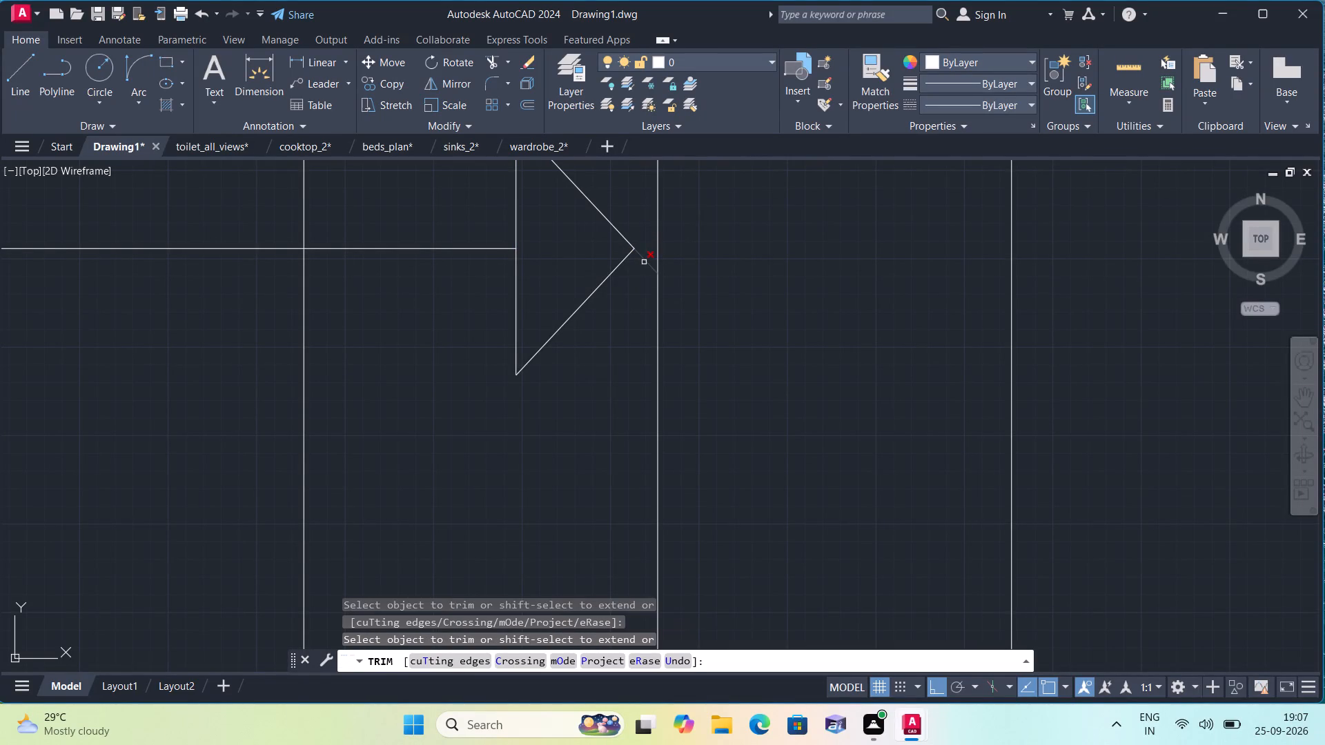
scroll(627, 288, down, 3)
key(Escape)
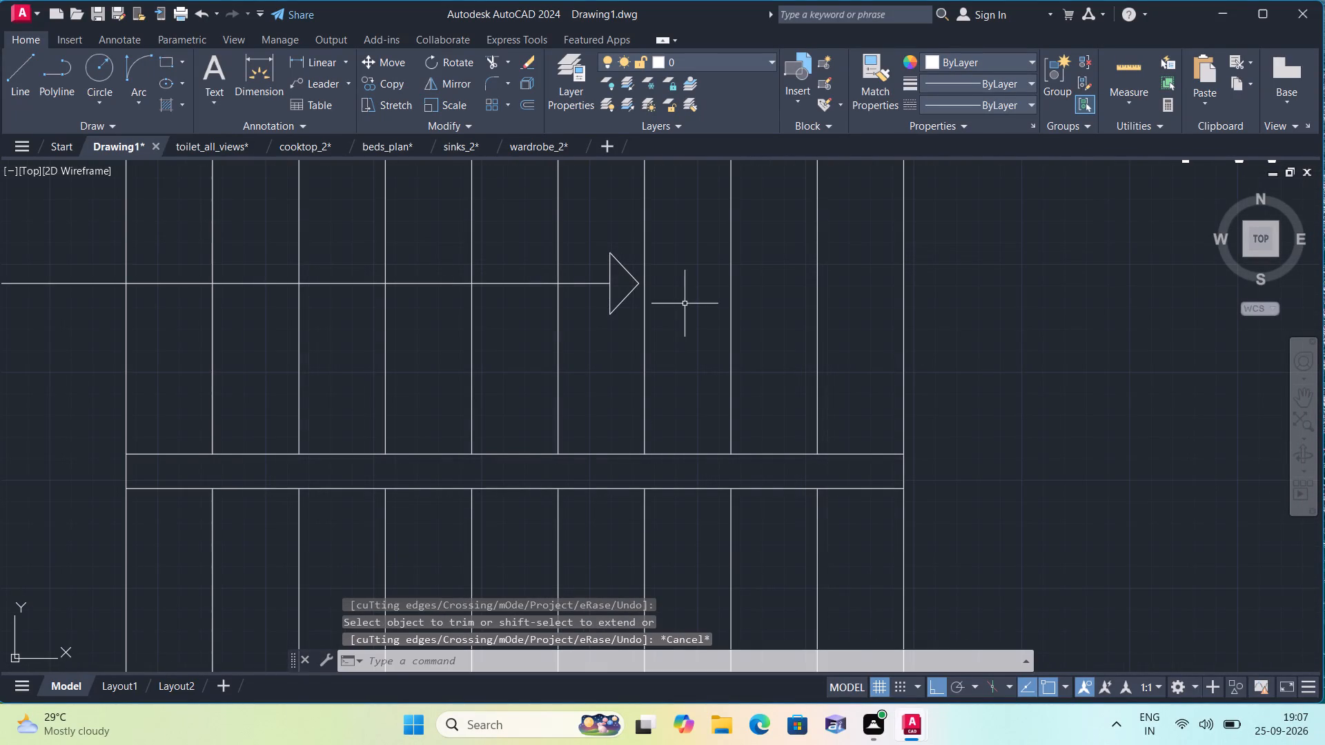
Stretch the tip ends of both slanted arrowhead lines to a common point on the adjacent tread line.
scroll(640, 276, up, 2)
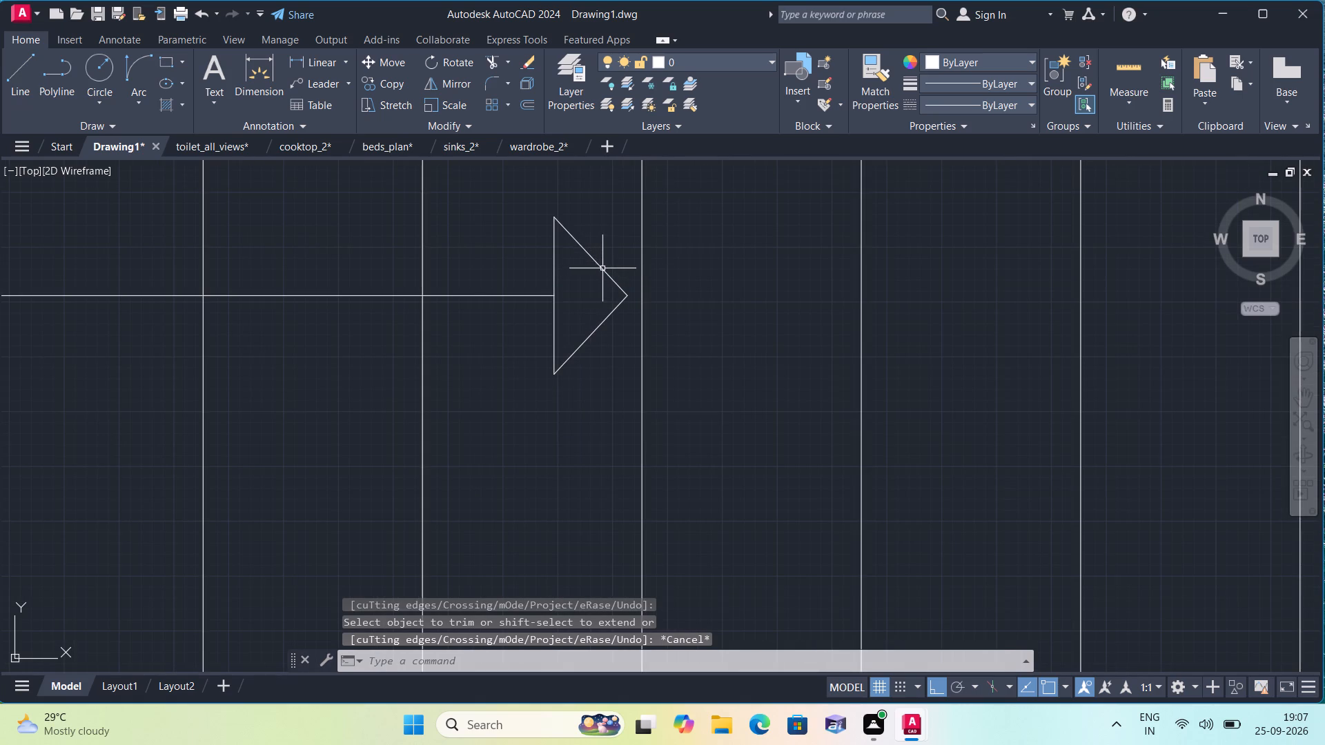
click(603, 268)
click(629, 299)
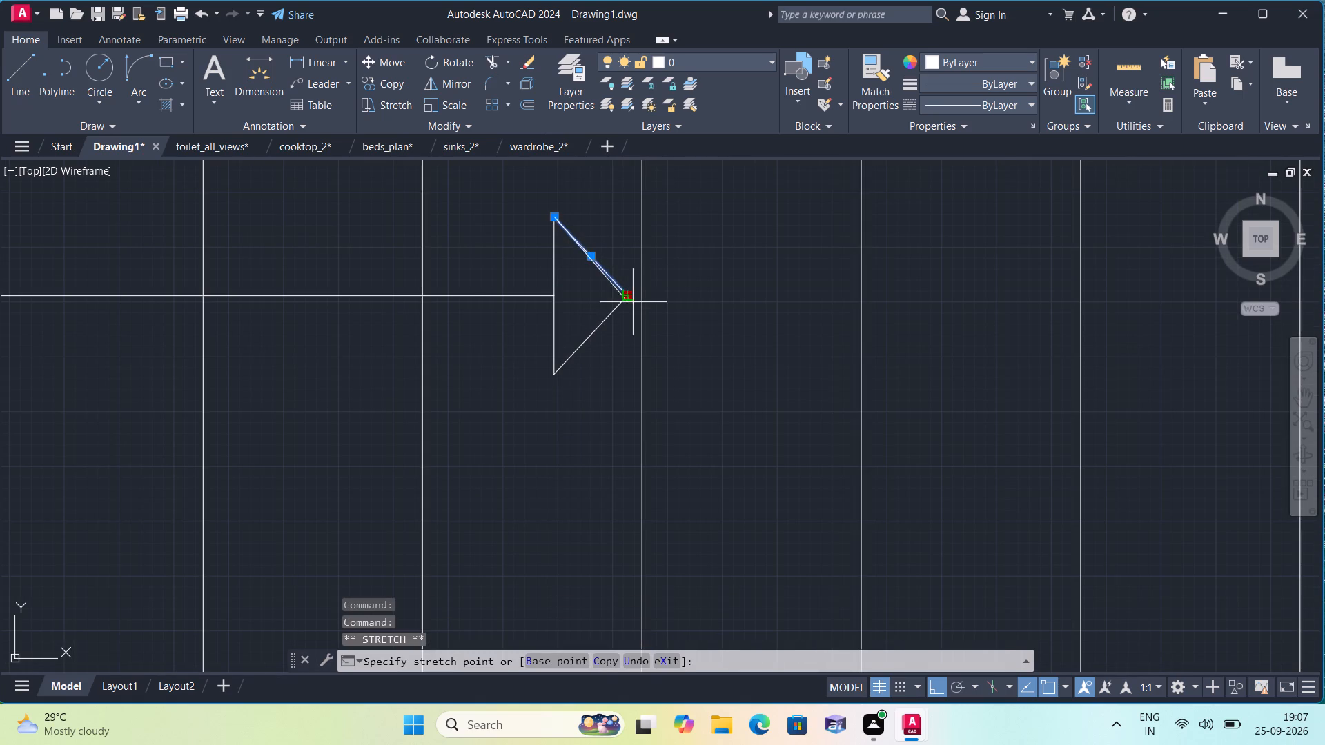
click(641, 307)
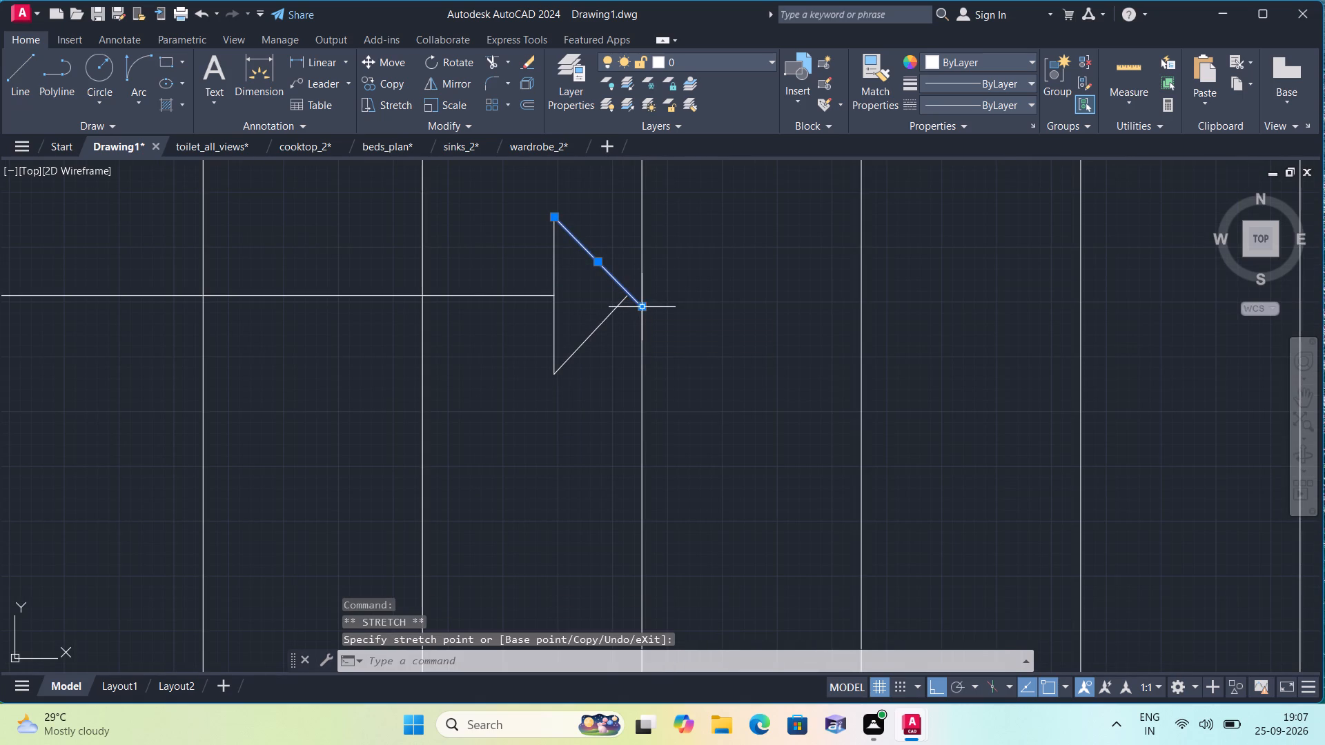
key(Escape)
click(619, 303)
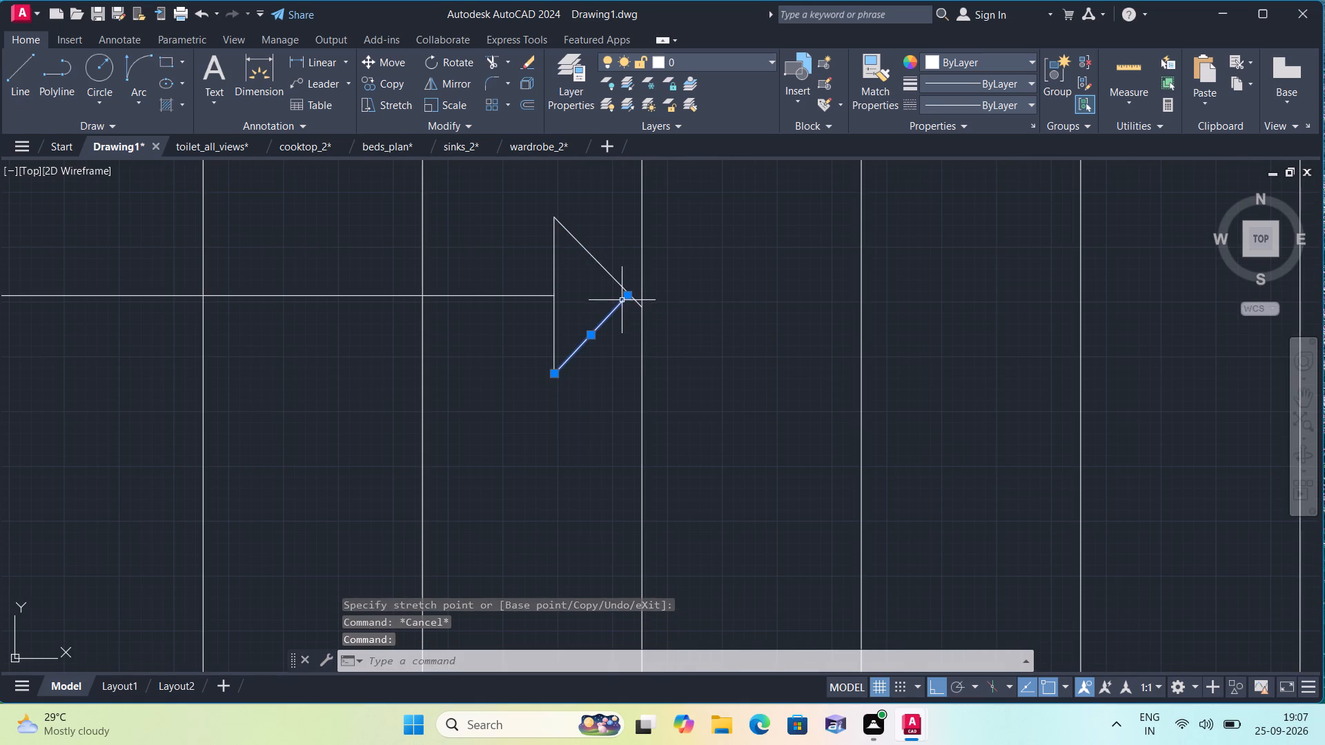
click(624, 298)
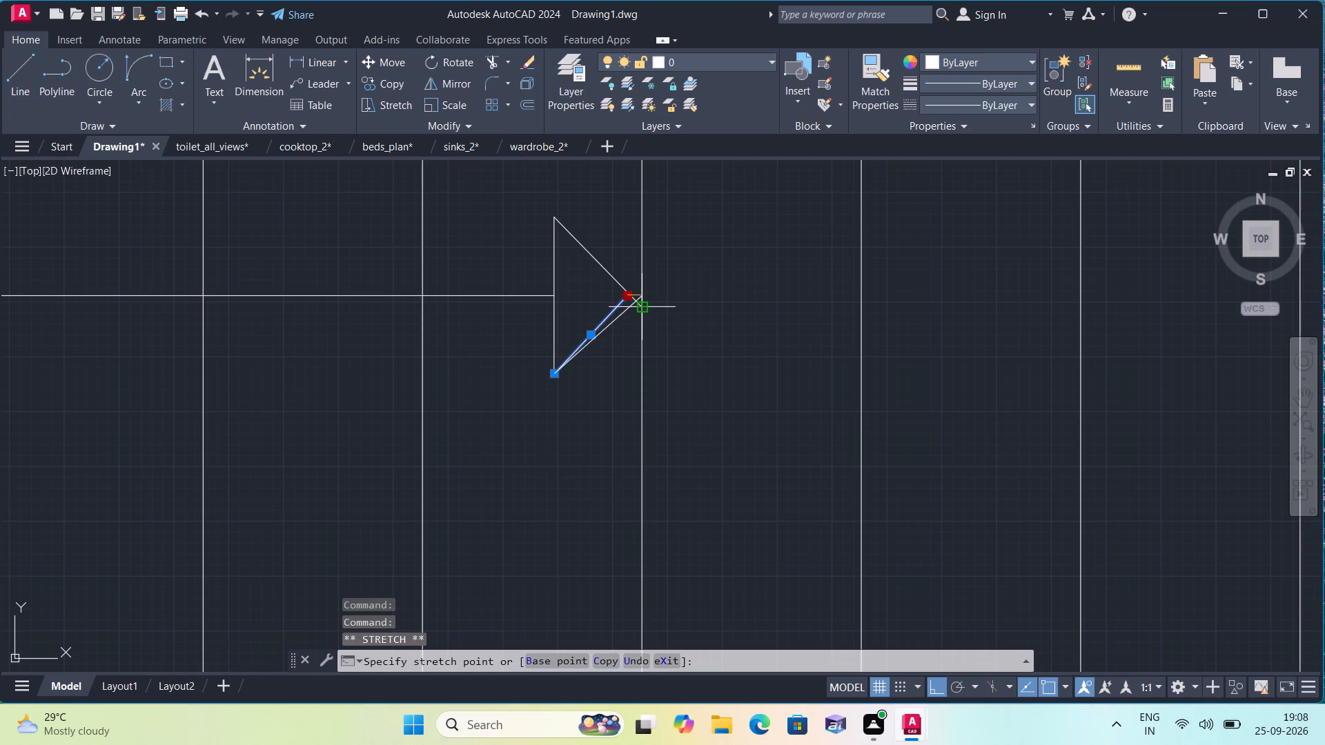
click(640, 308)
key(Escape)
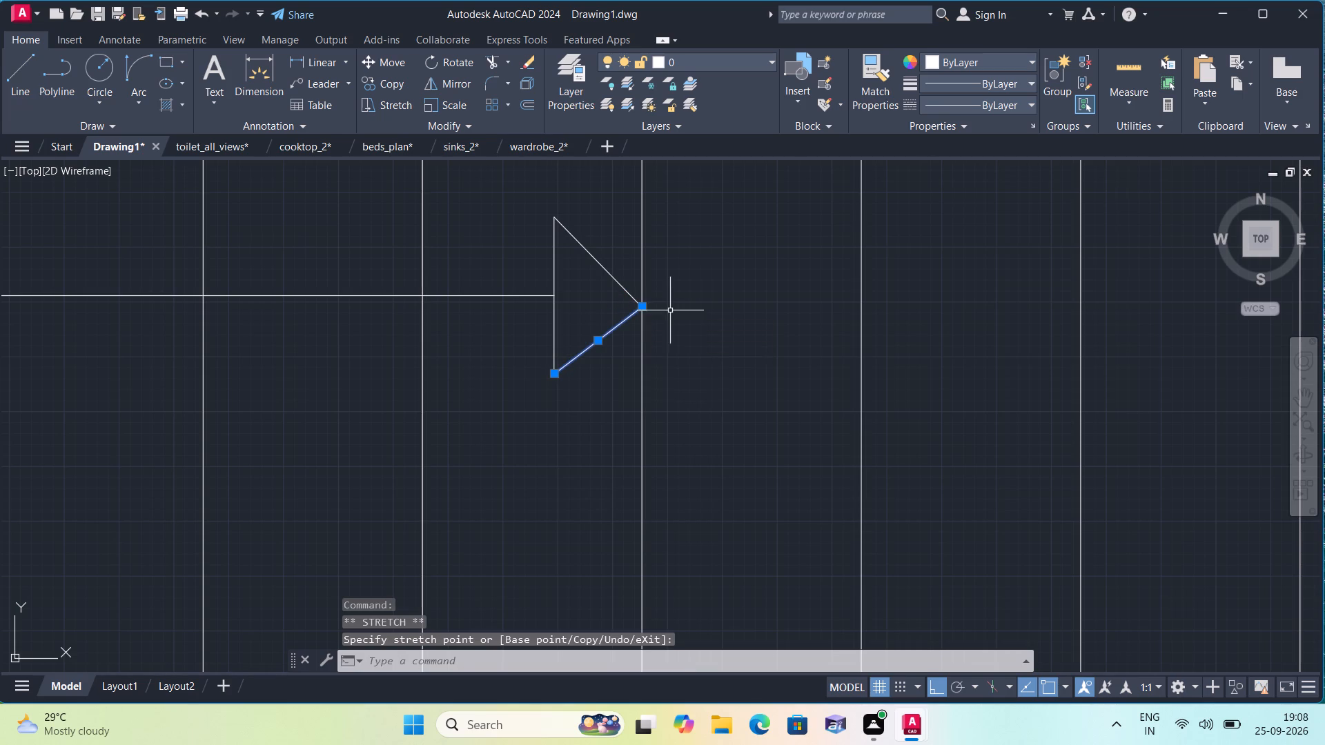
scroll(670, 309, down, 1)
key(Escape)
scroll(552, 311, down, 4)
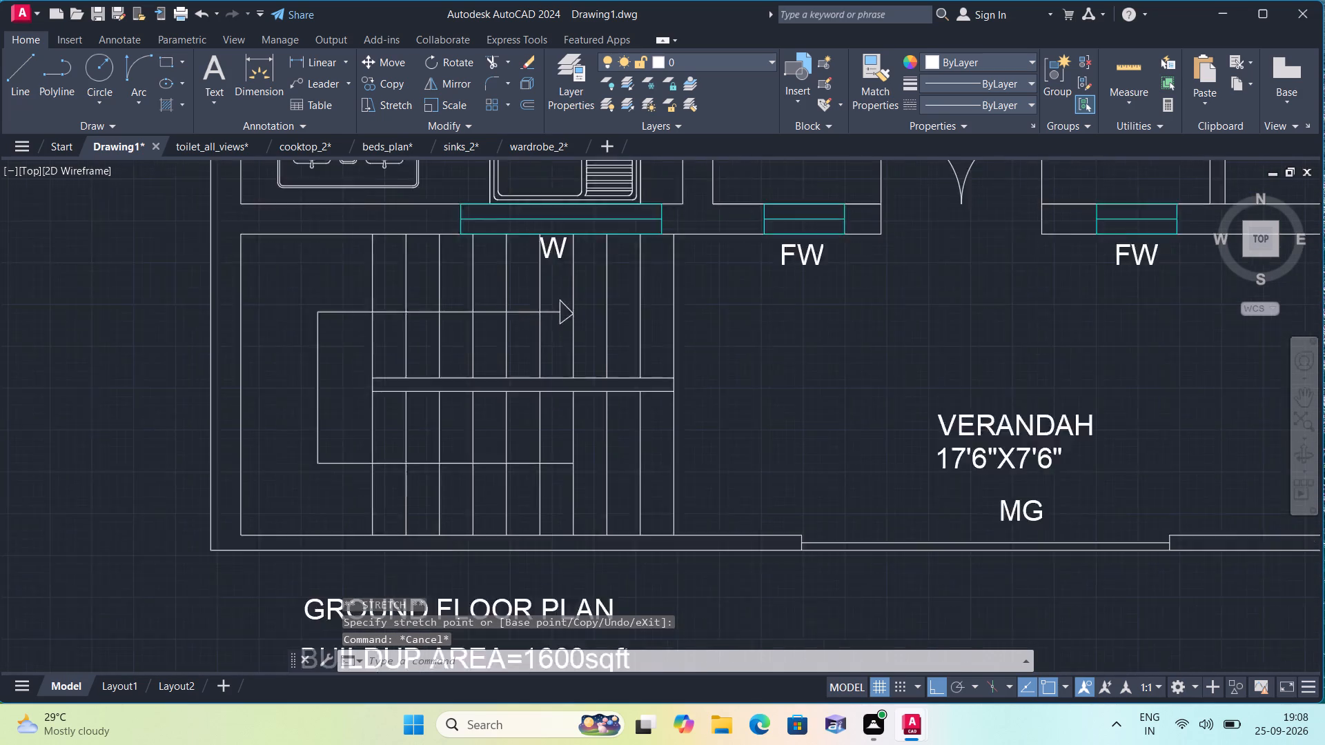
Add a linear dimension for the plan's overall width between the north wall's outer corners, placed north of the W and V labels.
middle_drag(484, 328, 525, 329)
scroll(525, 329, down, 1)
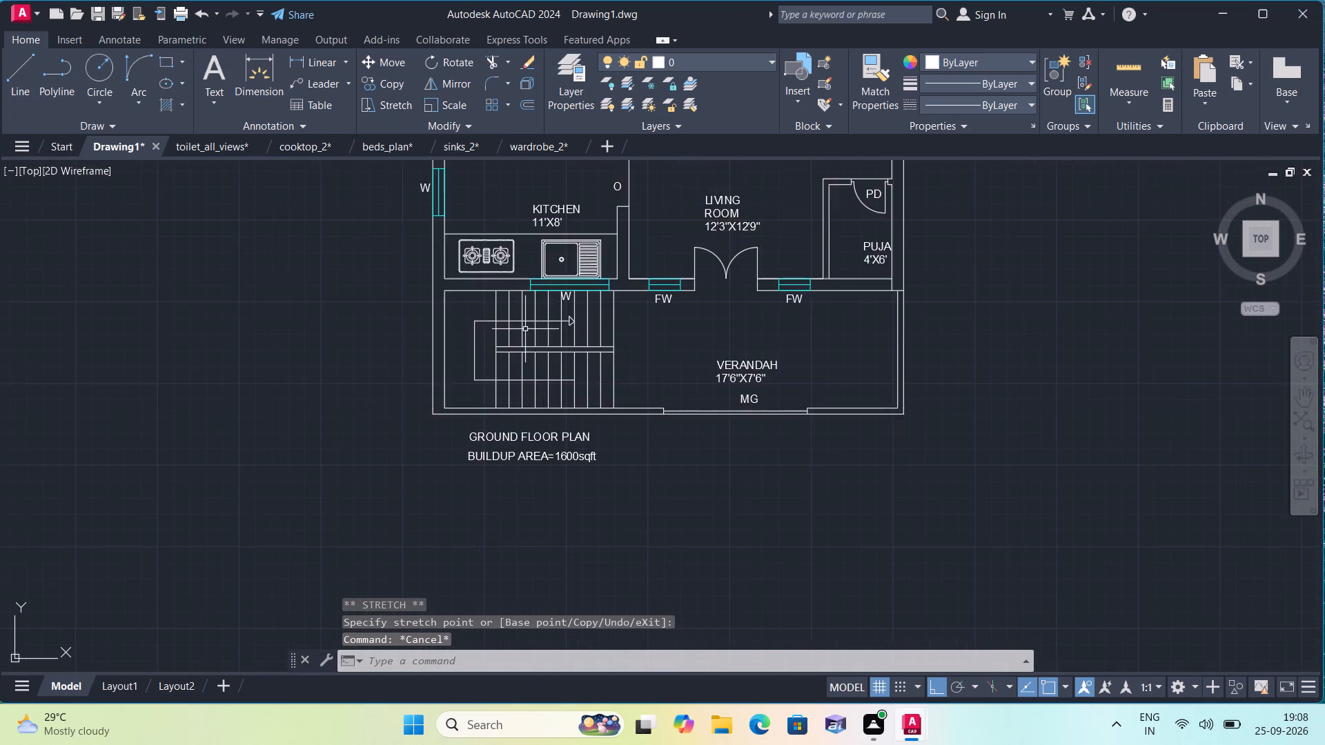
scroll(525, 329, down, 4)
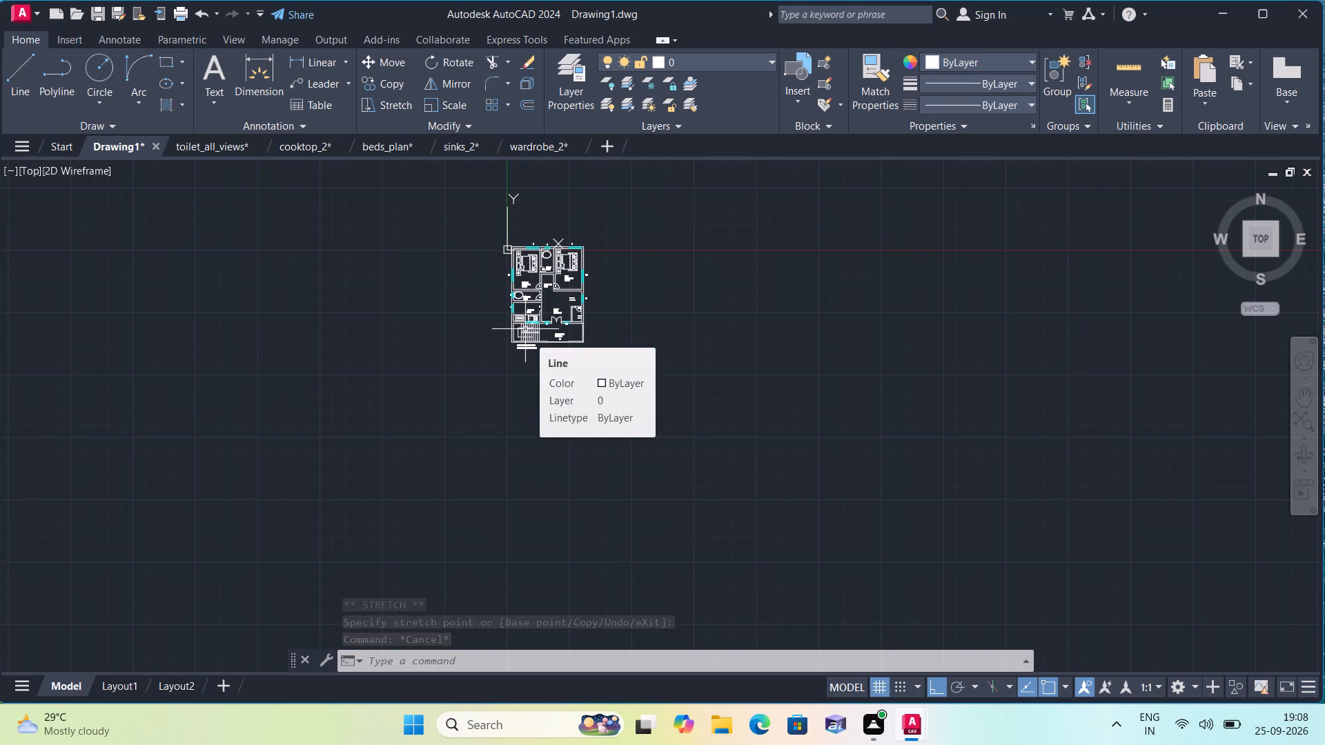
middle_drag(421, 300, 448, 413)
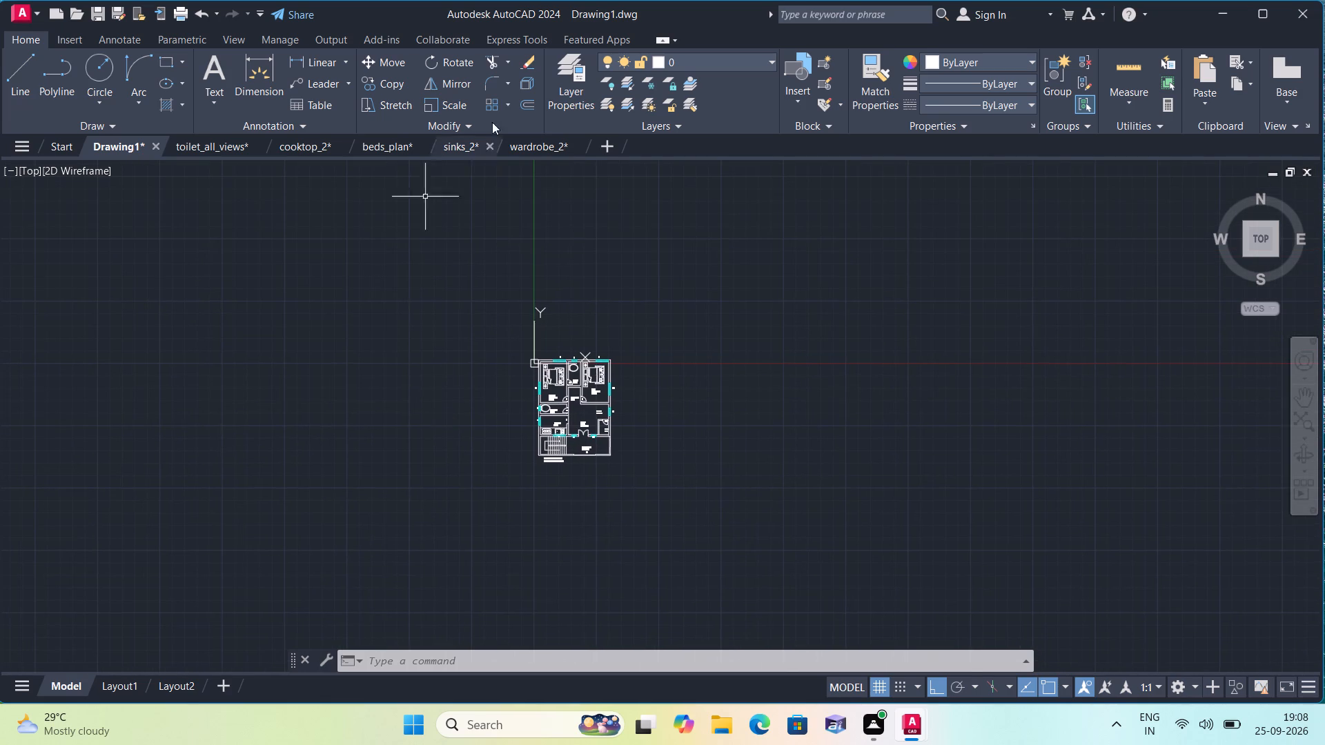
click(344, 59)
click(352, 90)
scroll(518, 295, up, 2)
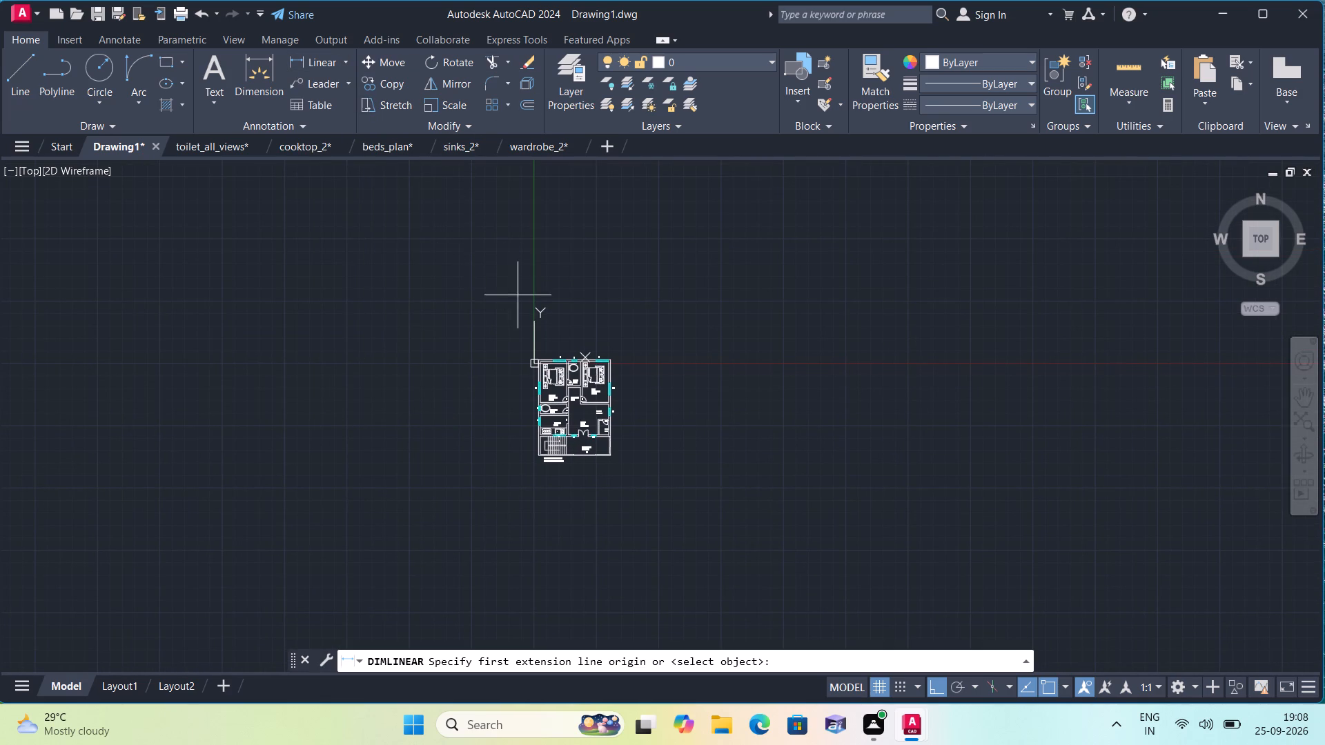
scroll(518, 295, up, 2)
middle_drag(625, 504, 476, 279)
scroll(480, 472, up, 1)
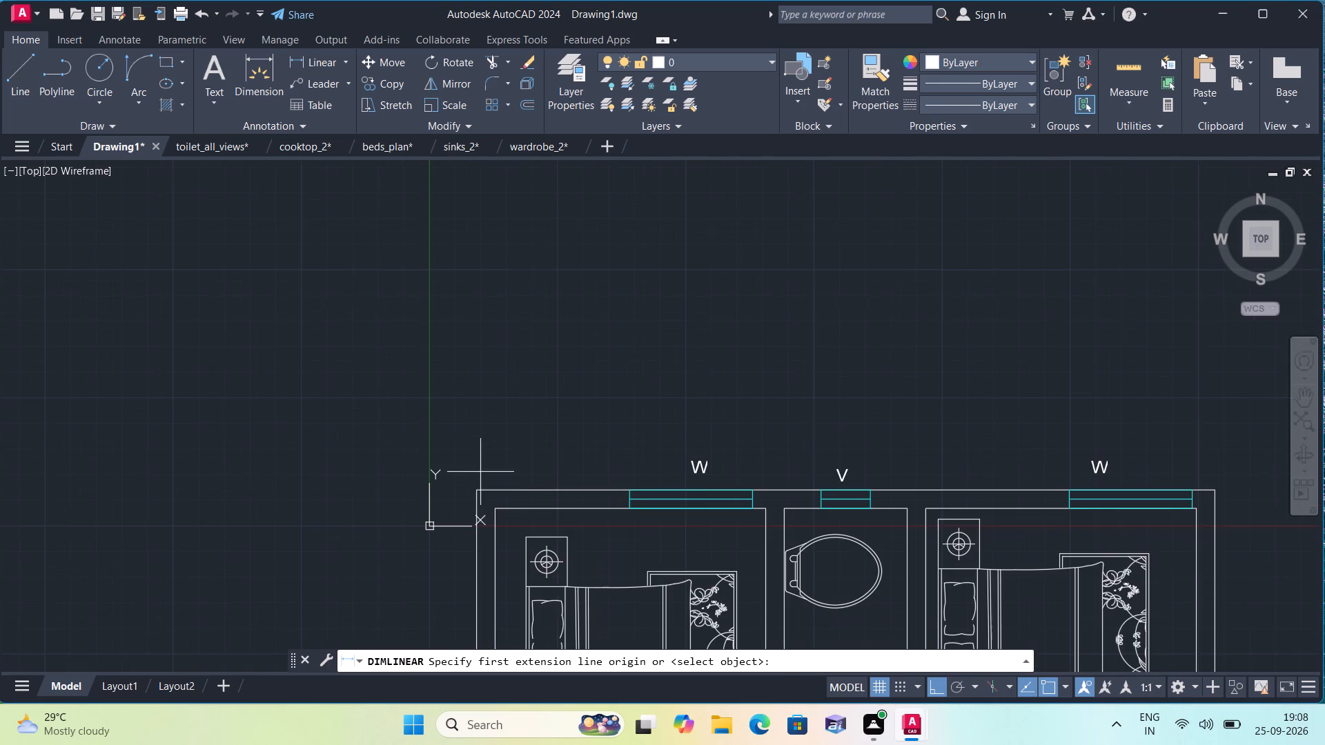
click(481, 493)
middle_drag(502, 441, 458, 278)
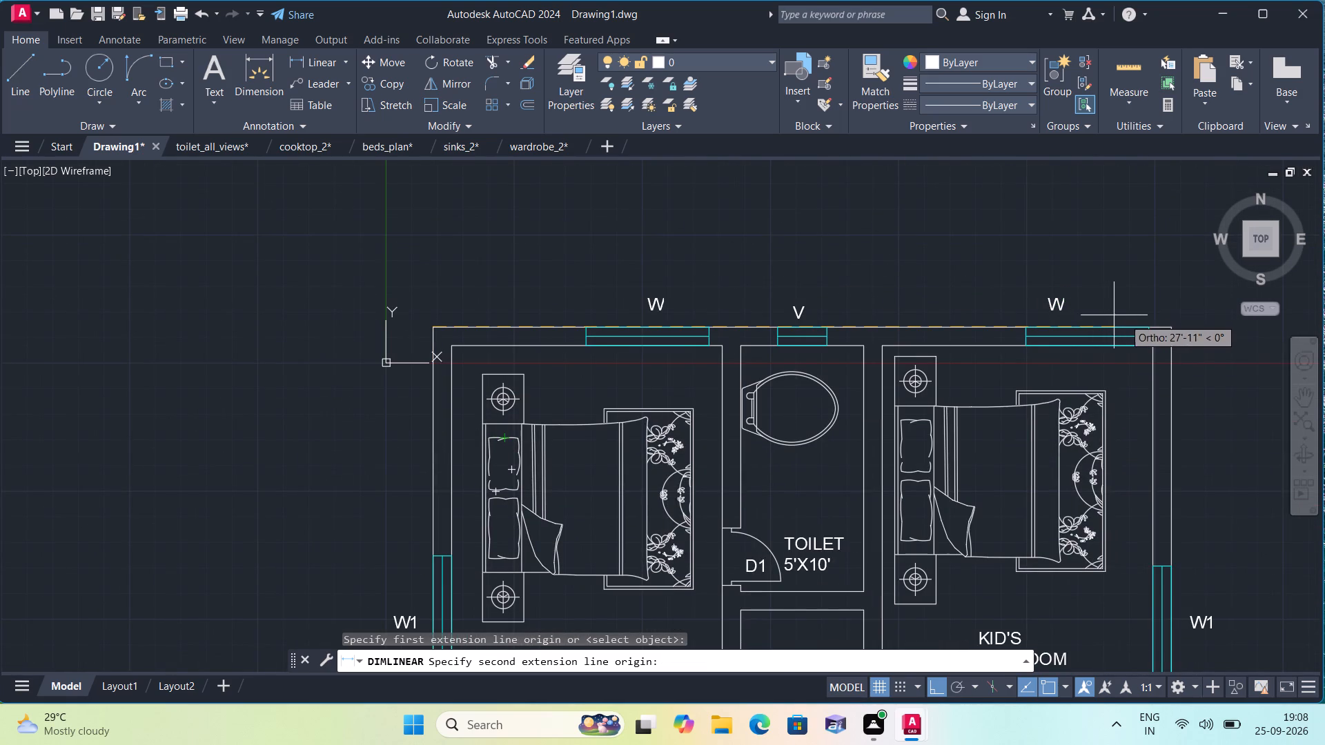
click(1170, 325)
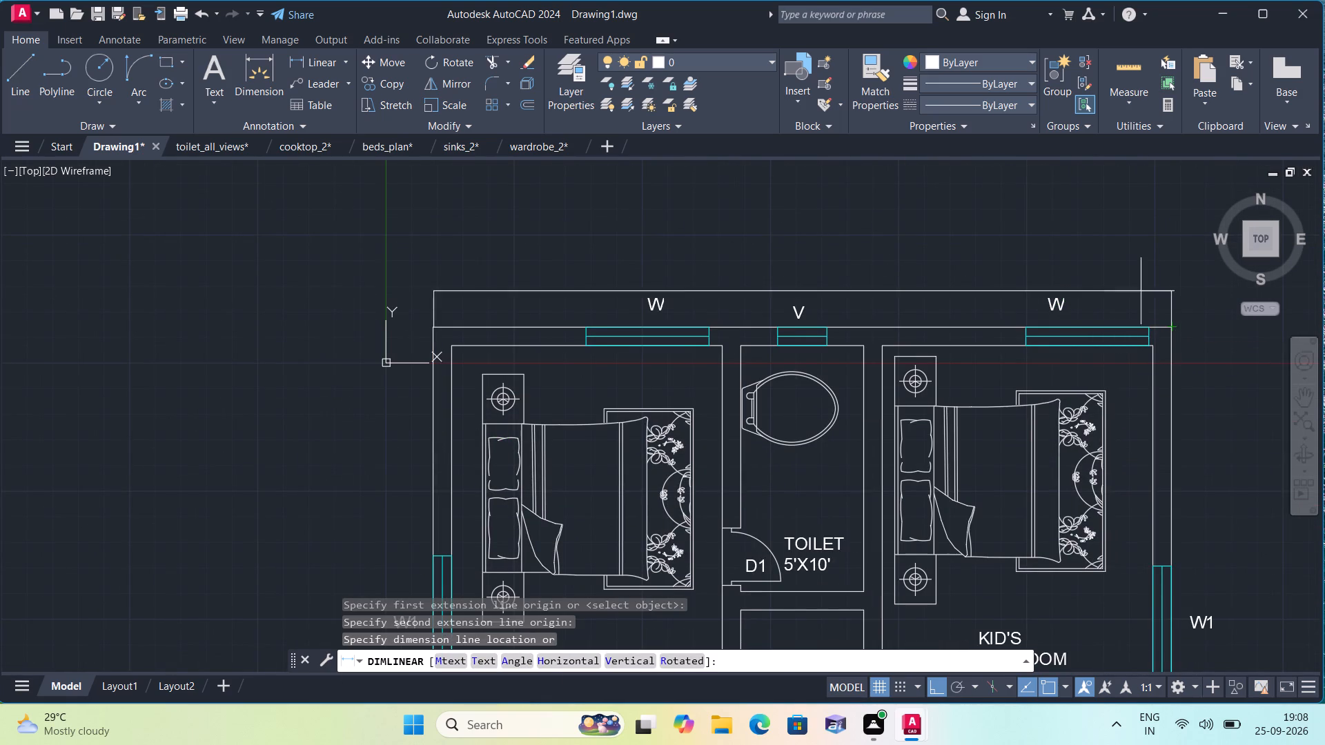
click(1086, 195)
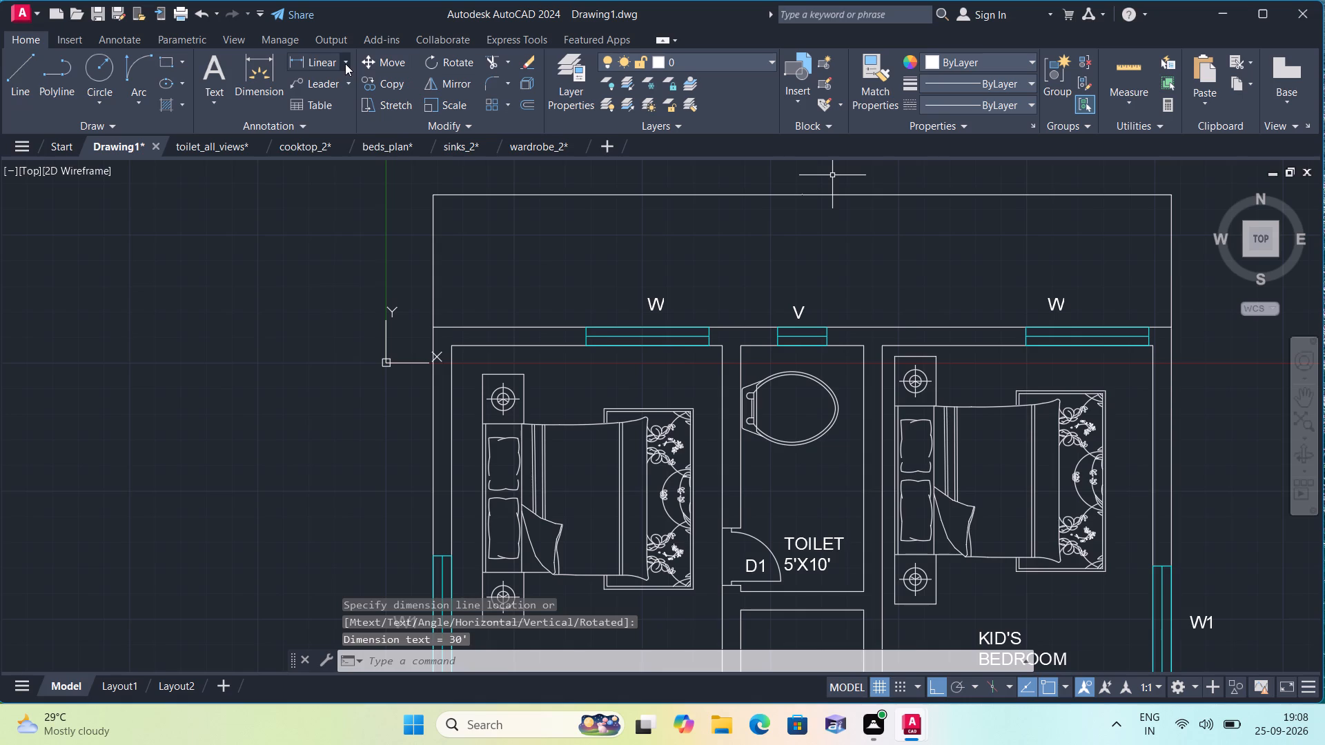
Add a linear dimension for the plan's overall length between the west wall's outer corners, placed west of the plan.
click(345, 63)
click(356, 91)
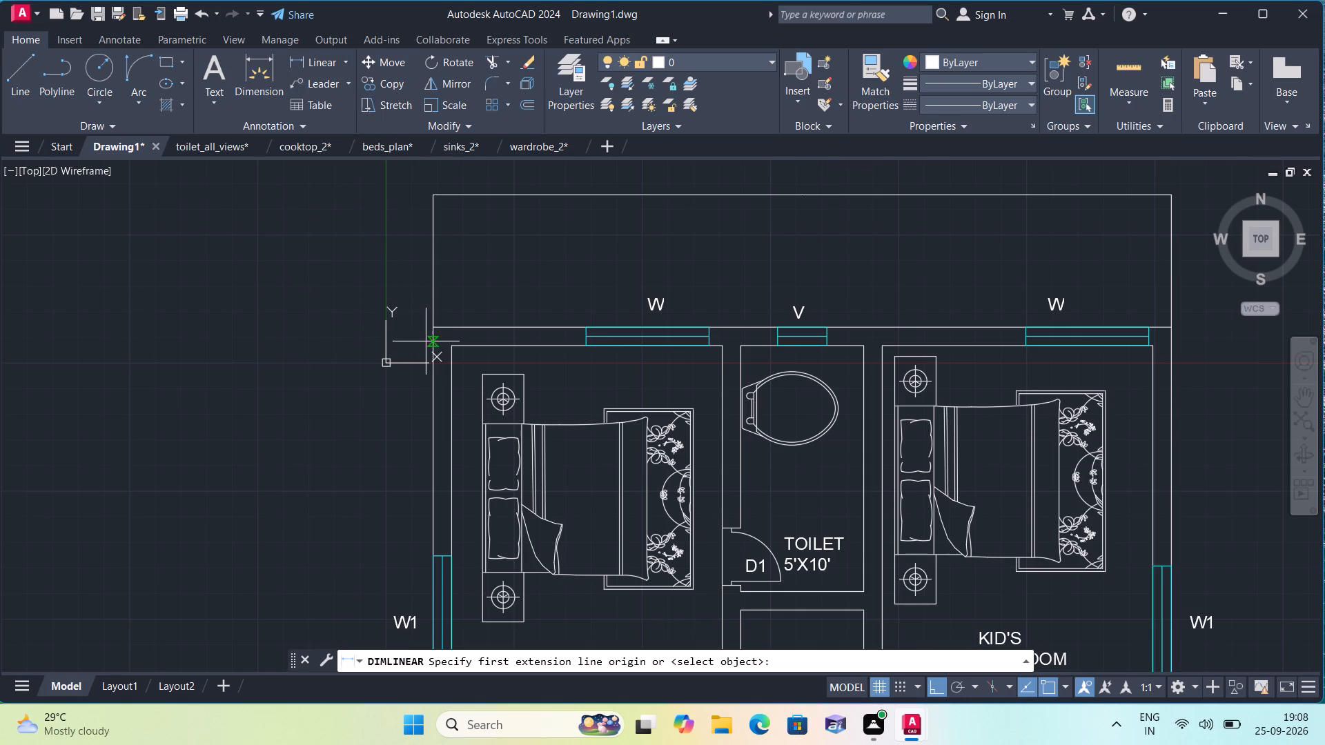
click(434, 327)
scroll(433, 327, down, 2)
middle_drag(399, 470, 373, 250)
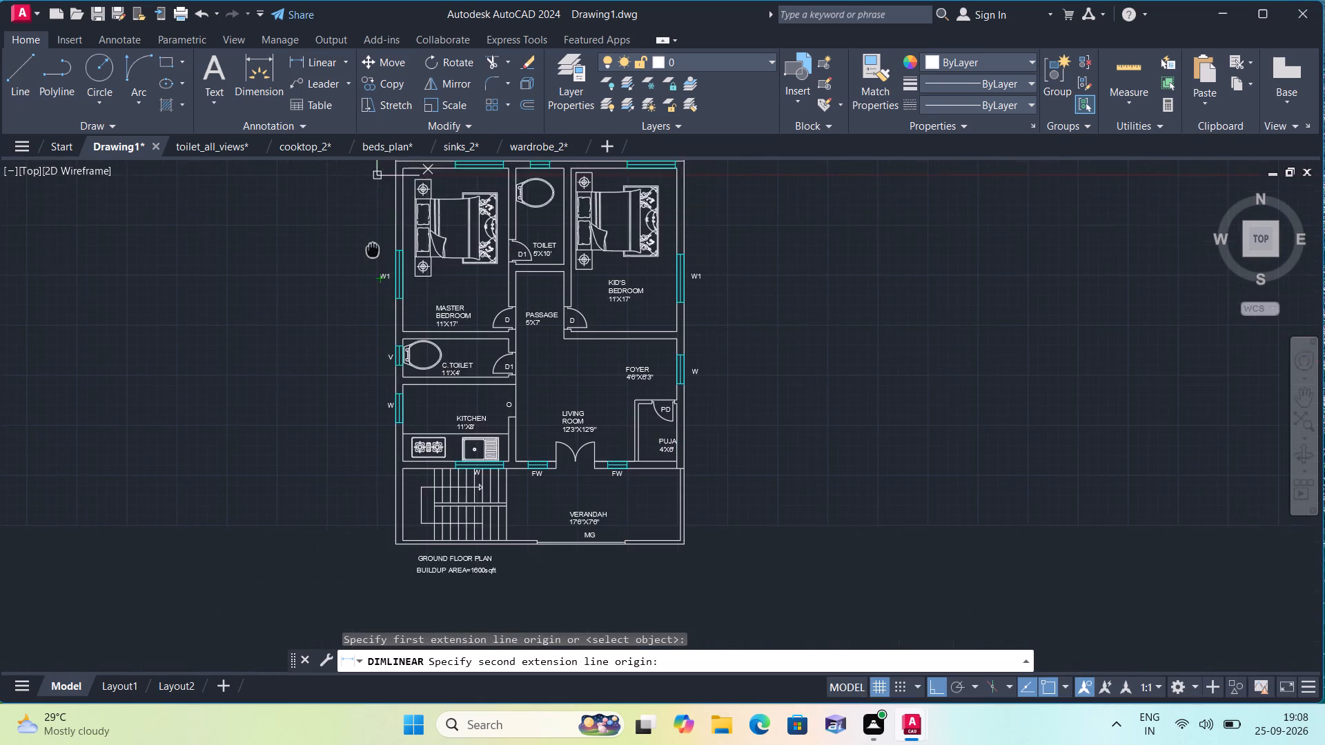
scroll(359, 522, up, 2)
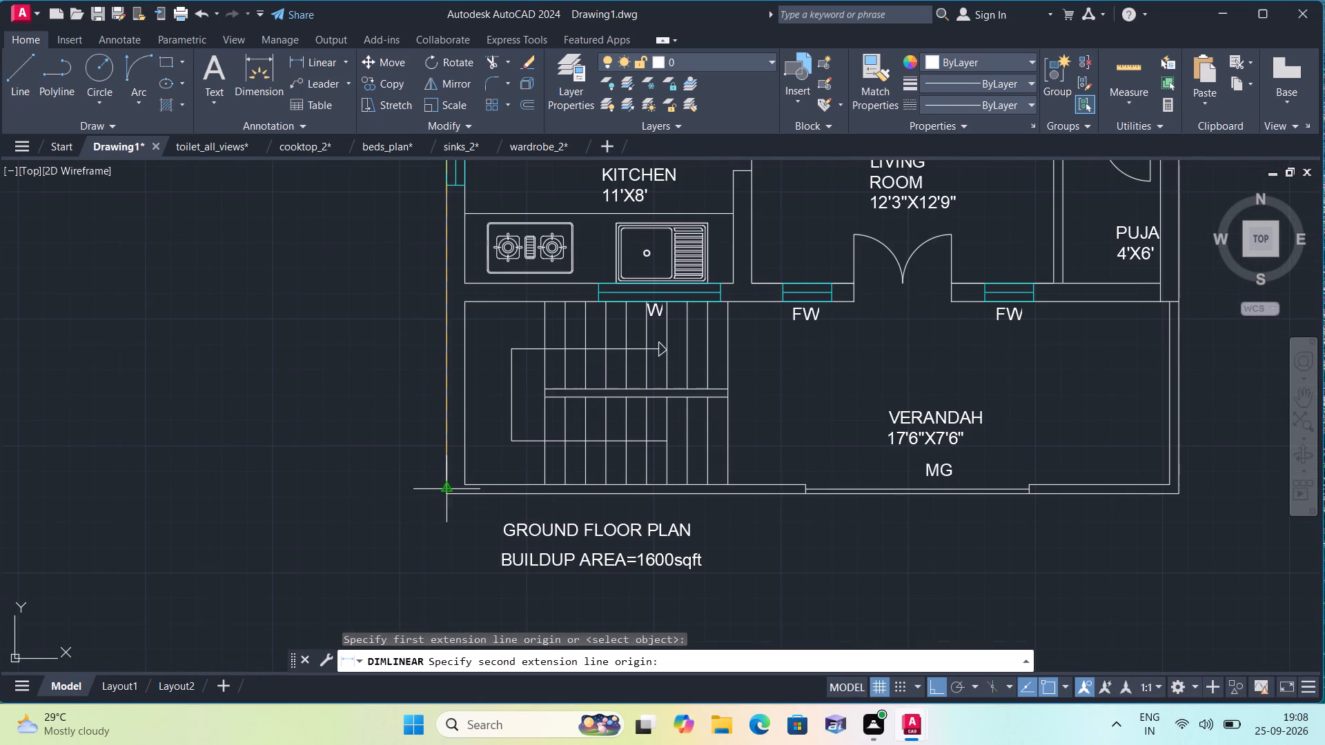
click(444, 496)
click(316, 447)
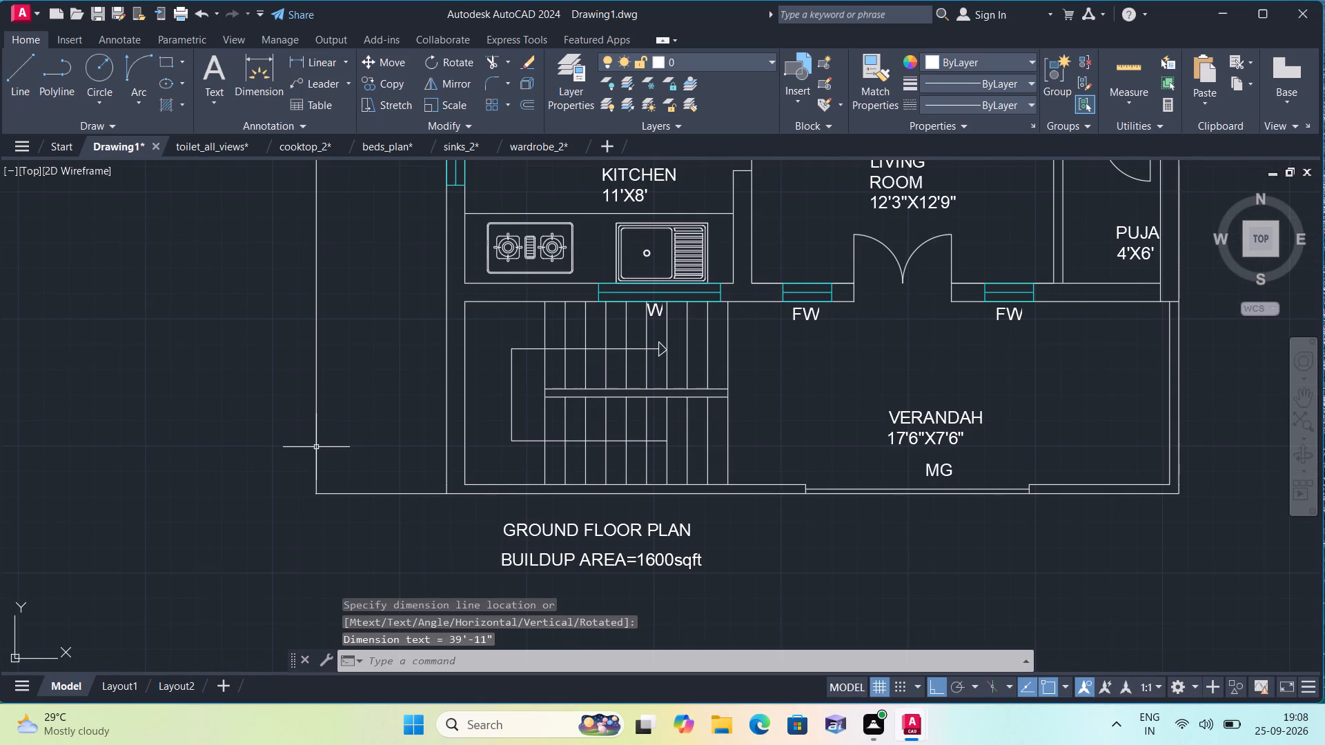
Set the text height of both overall dimensions, west and north of the plan, to 6".
scroll(305, 421, down, 2)
middle_drag(275, 355, 291, 461)
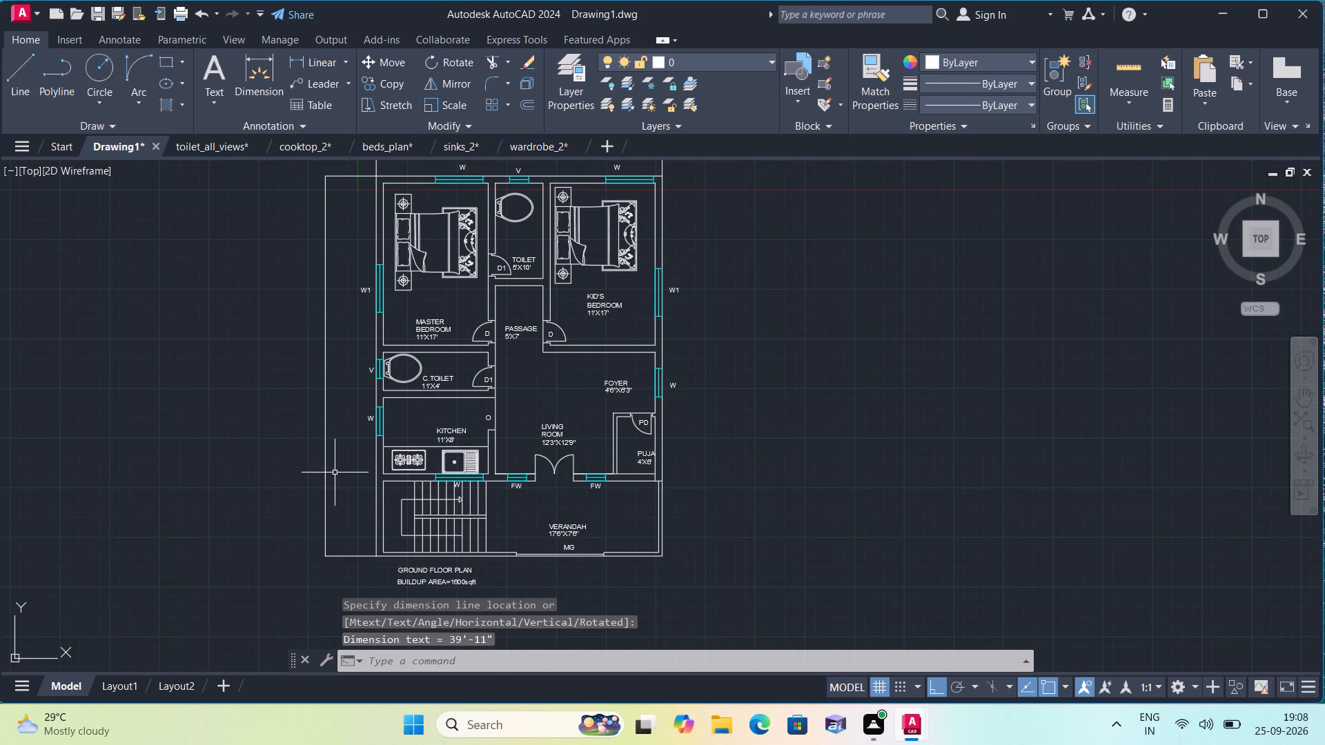
click(337, 474)
click(297, 446)
middle_drag(240, 355, 271, 527)
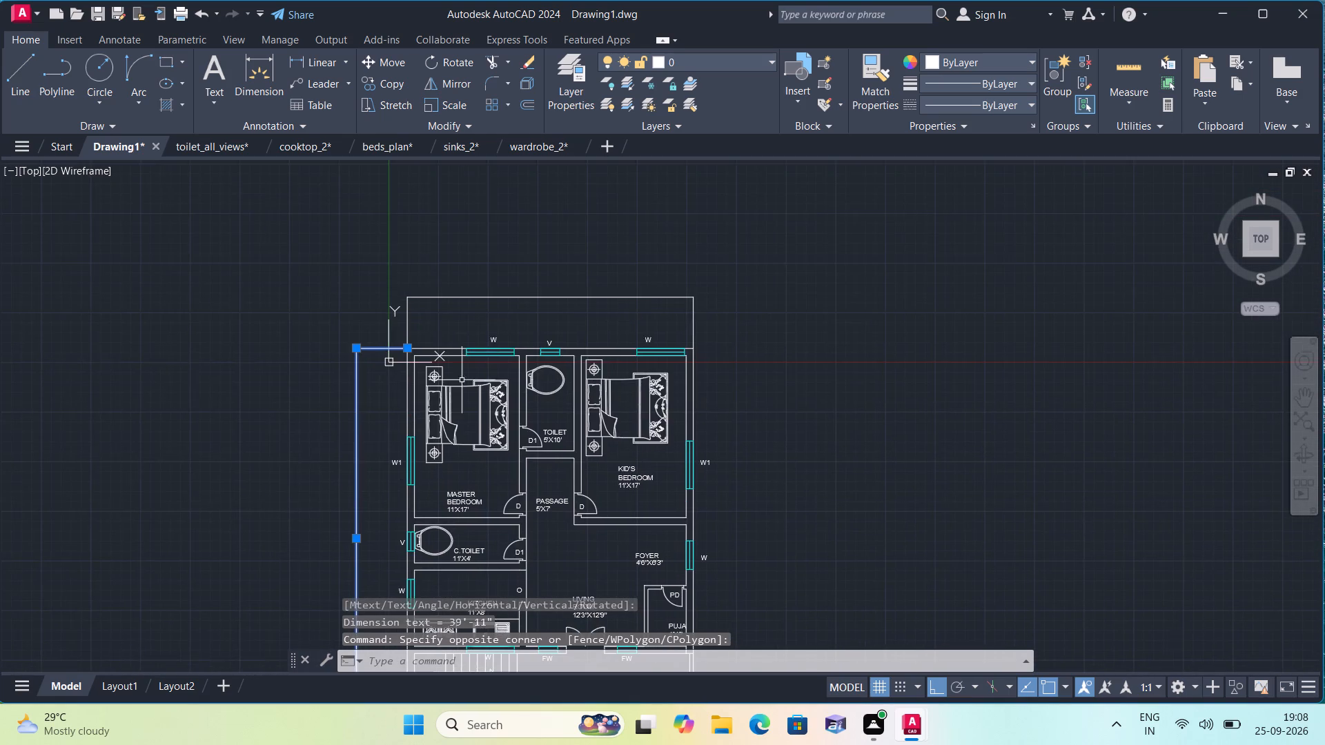
scroll(503, 352, up, 2)
drag(544, 302, 540, 263)
click(455, 177)
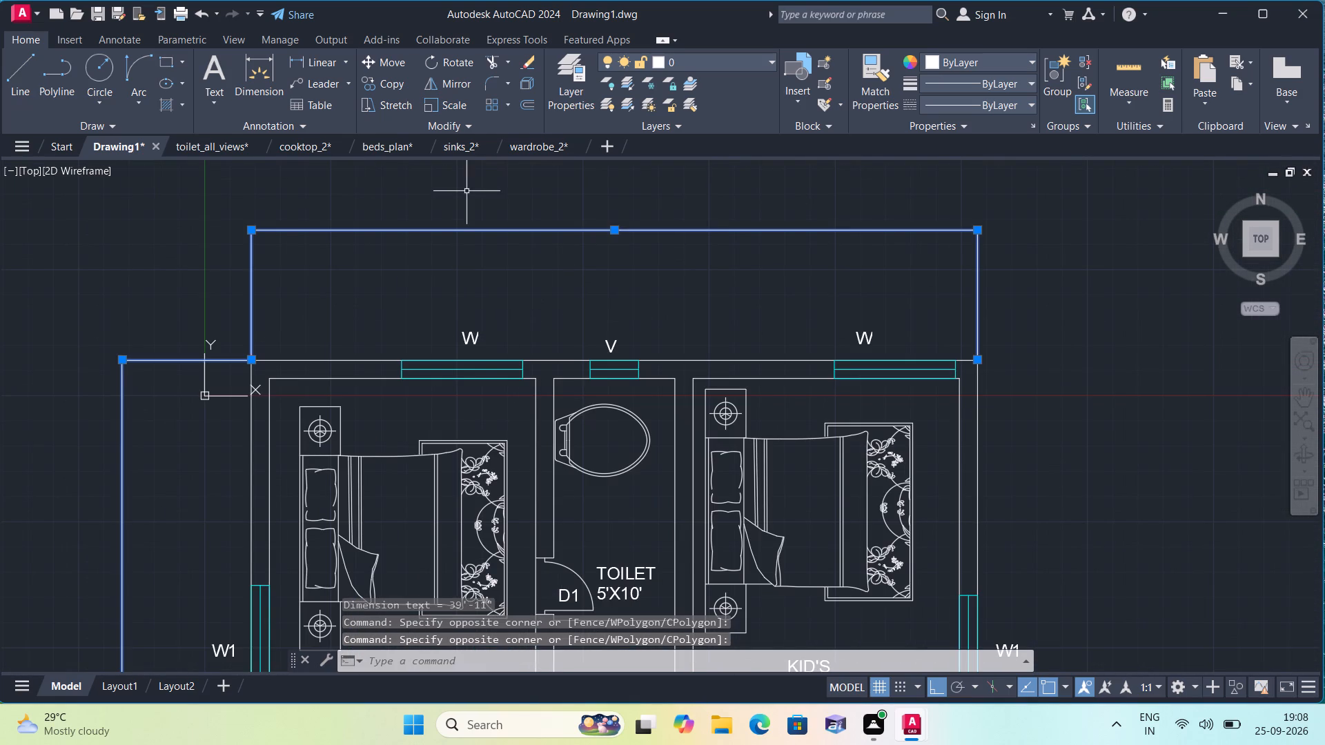
right_click(467, 191)
click(500, 628)
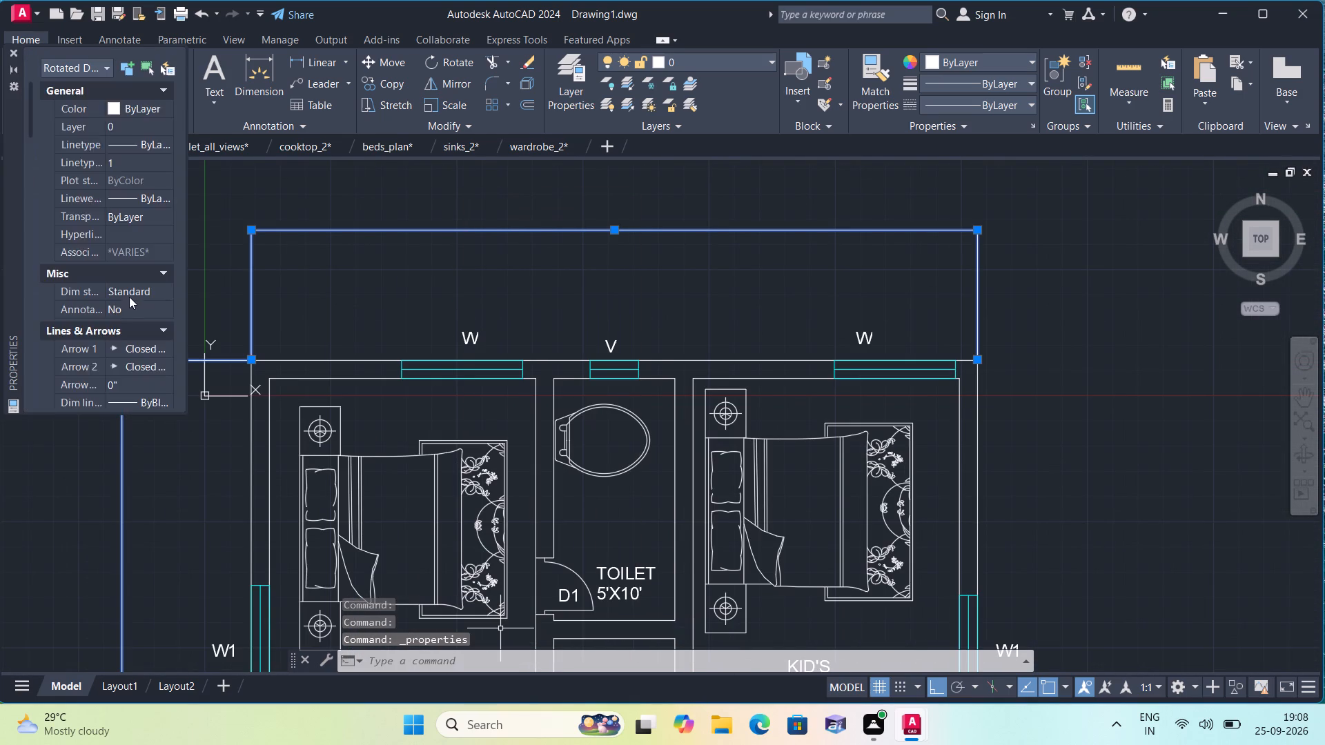
scroll(146, 328, down, 4)
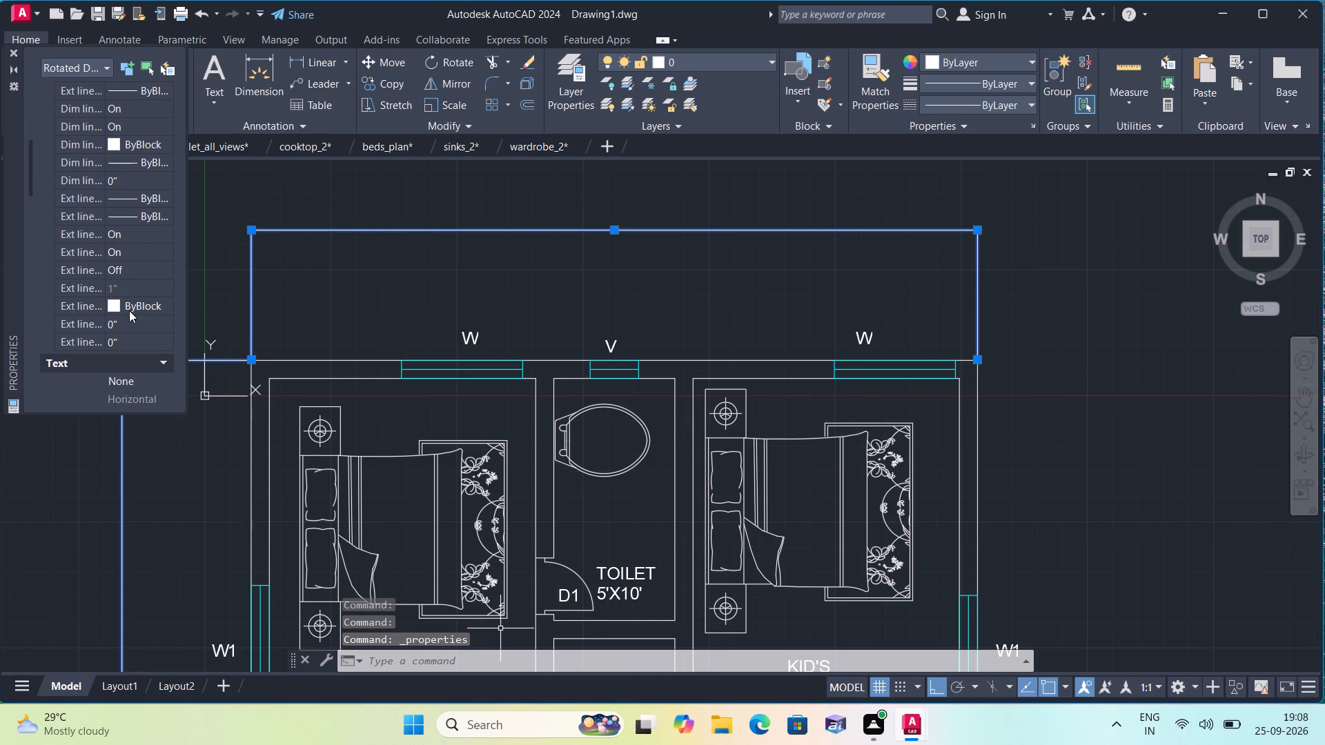
scroll(128, 326, down, 2)
click(128, 277)
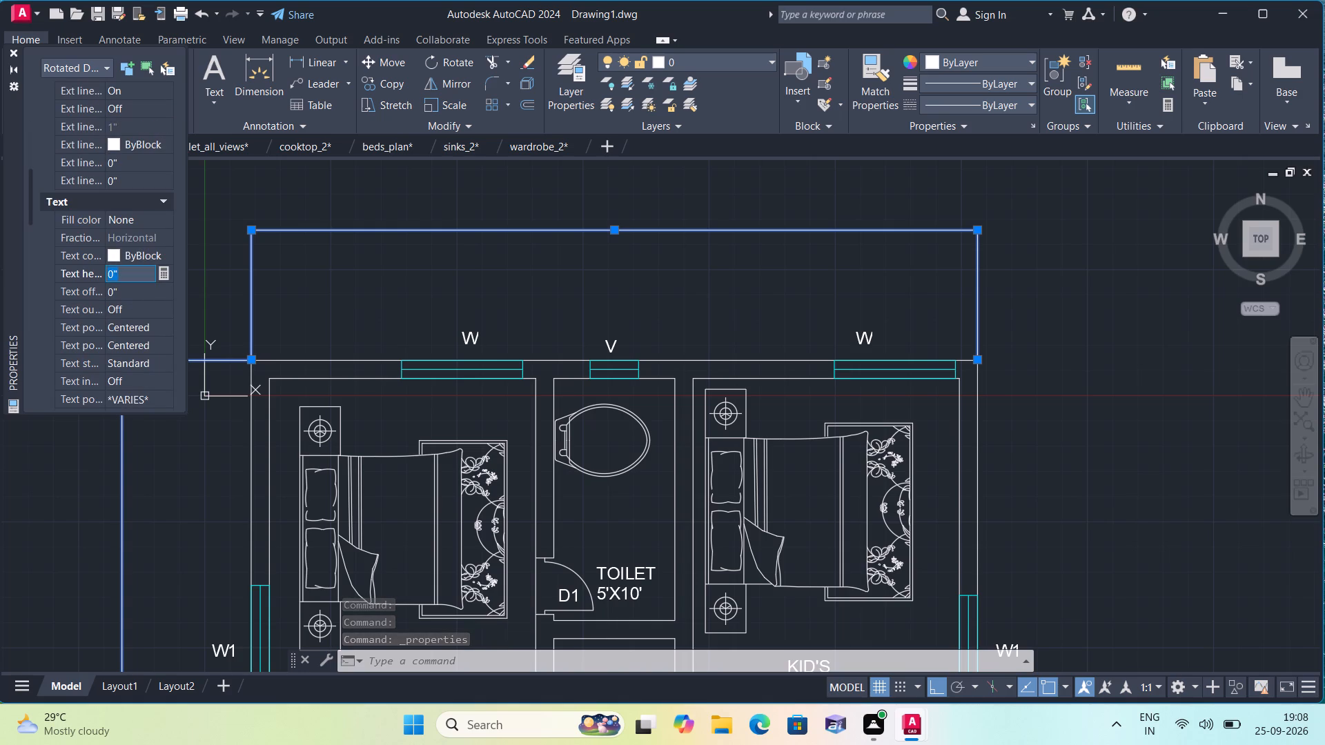
key(BackSpace)
text(6')
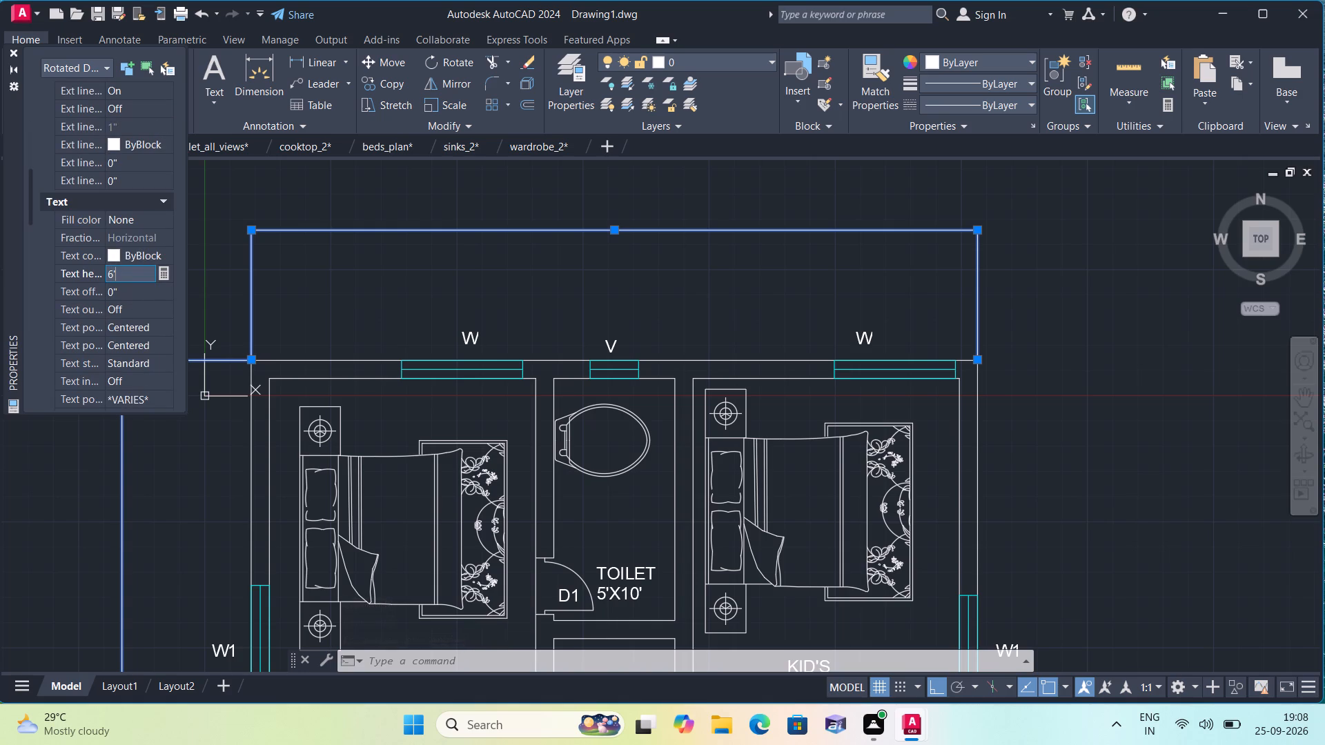
key(BackSpace)
key(shift+quotedbl)
click(176, 413)
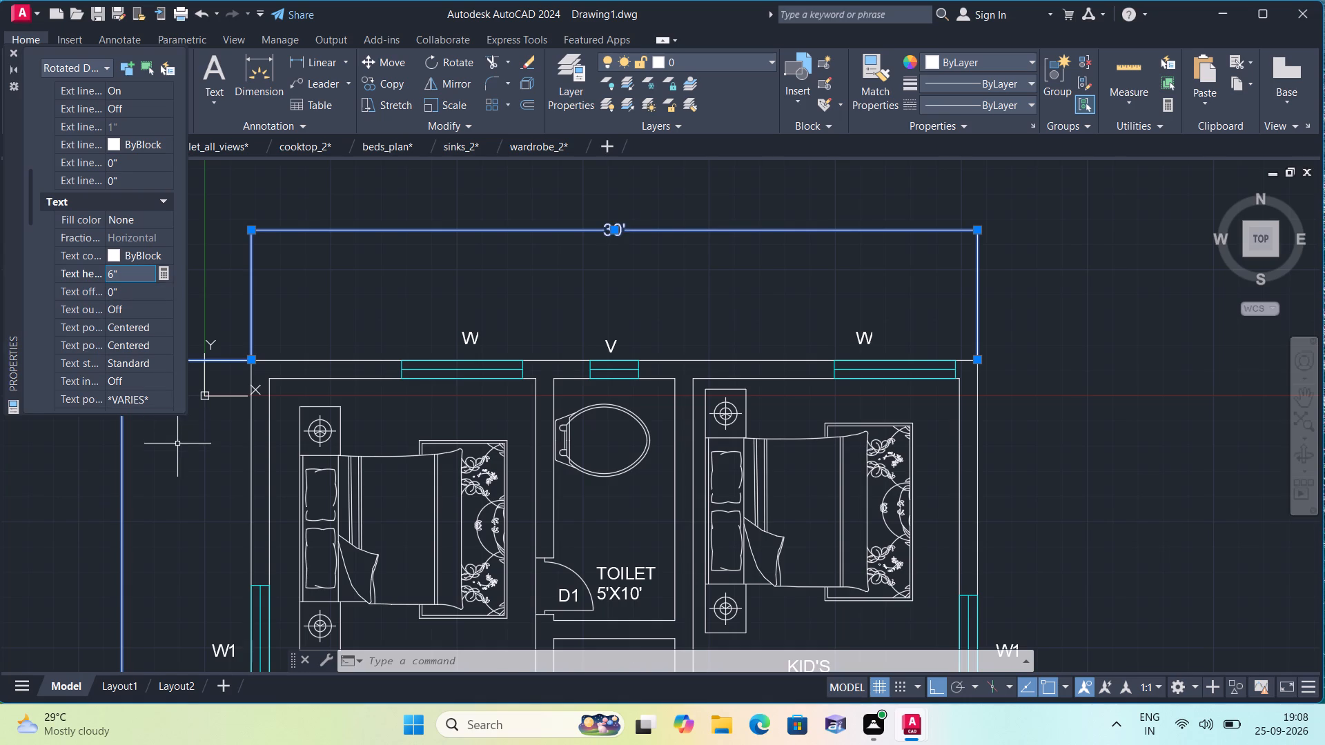
click(177, 444)
click(13, 49)
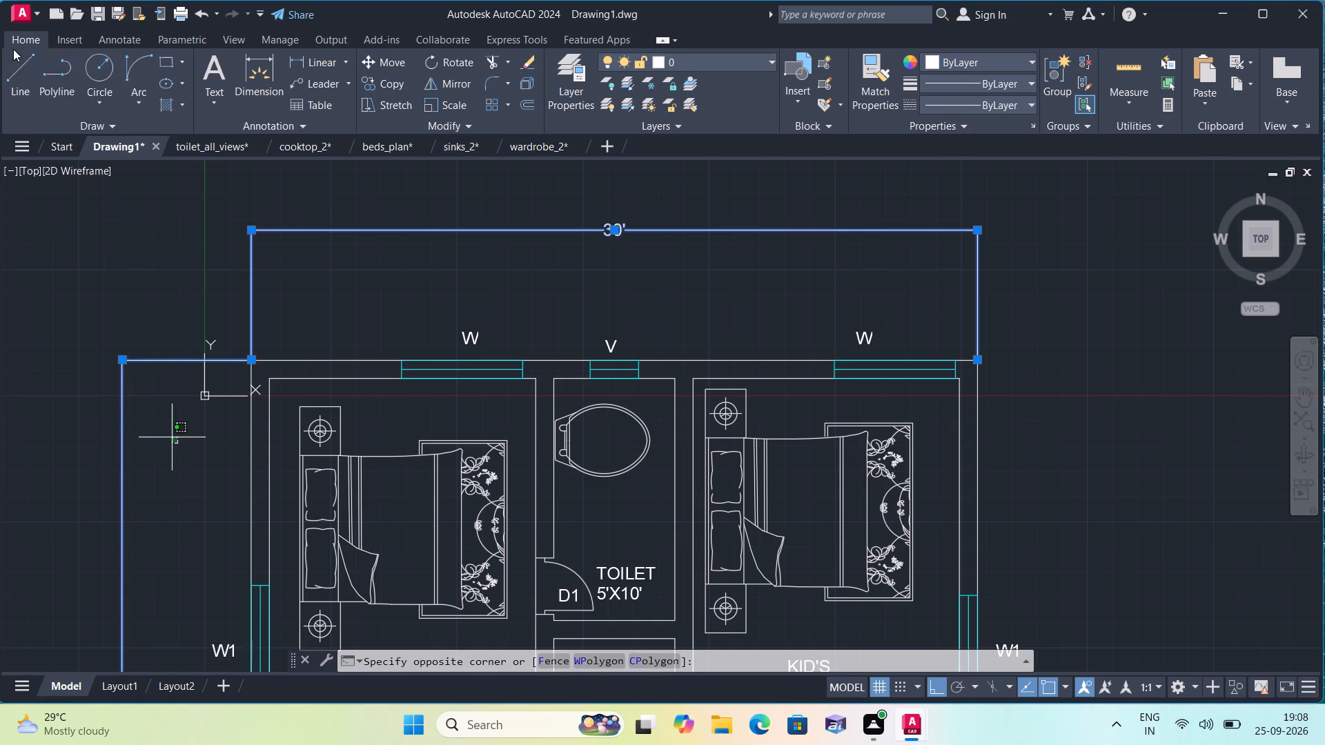
key(Escape)
key(Escape)
key(Escape)
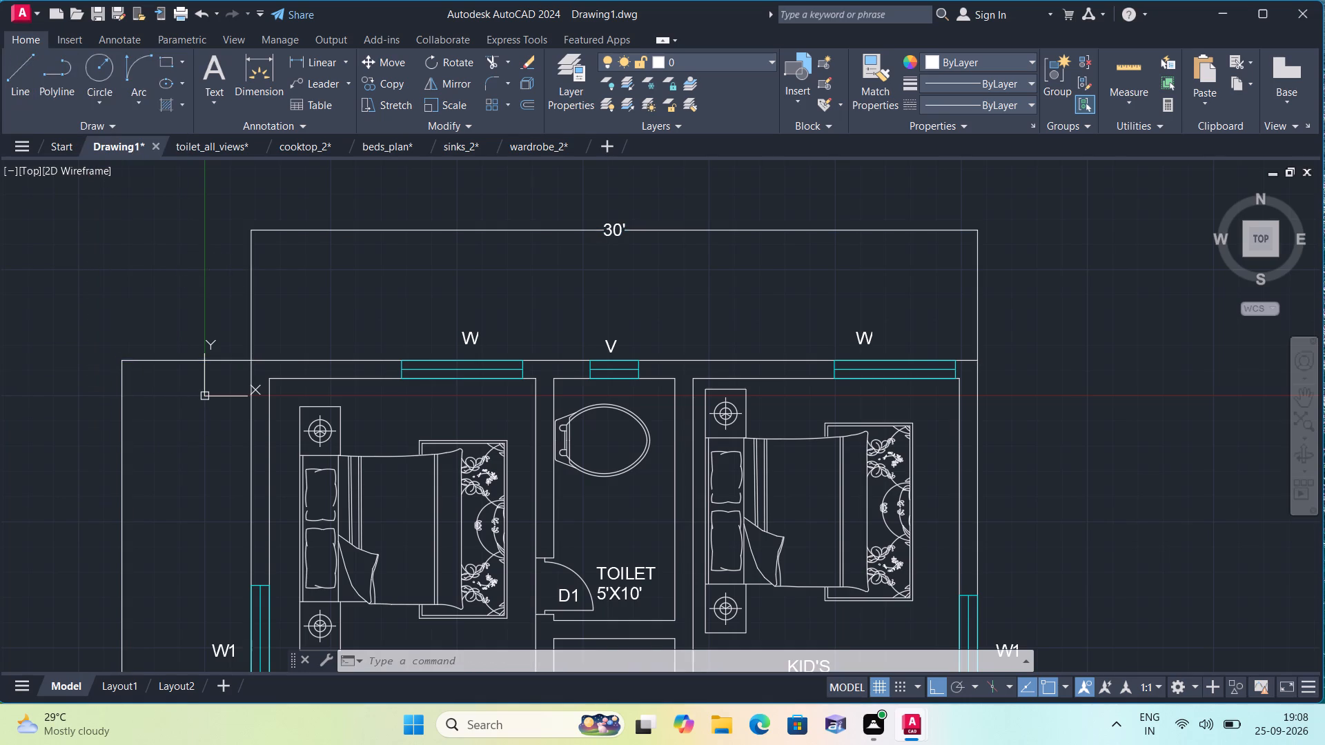
Replace the text of the overall dimension west of the plan with 40'.
middle_drag(189, 342, 205, 290)
scroll(188, 341, down, 1)
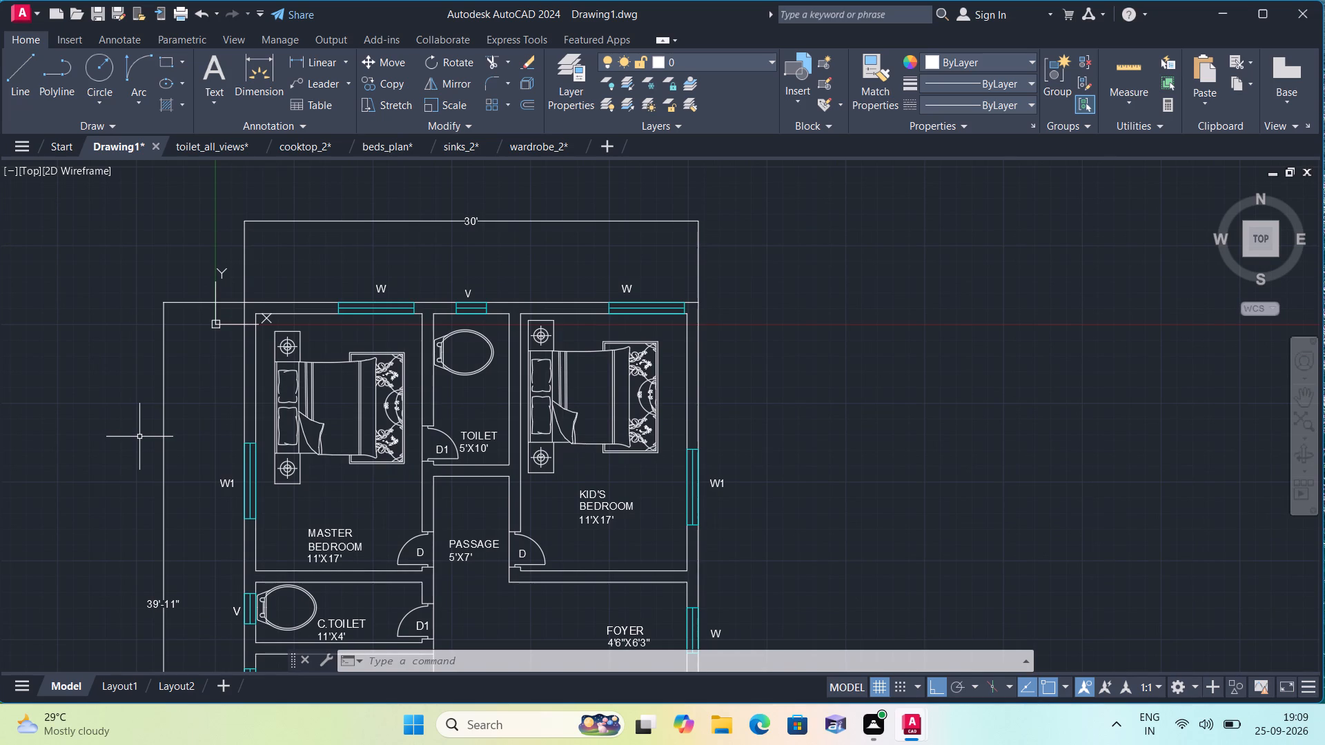
middle_drag(233, 406, 327, 304)
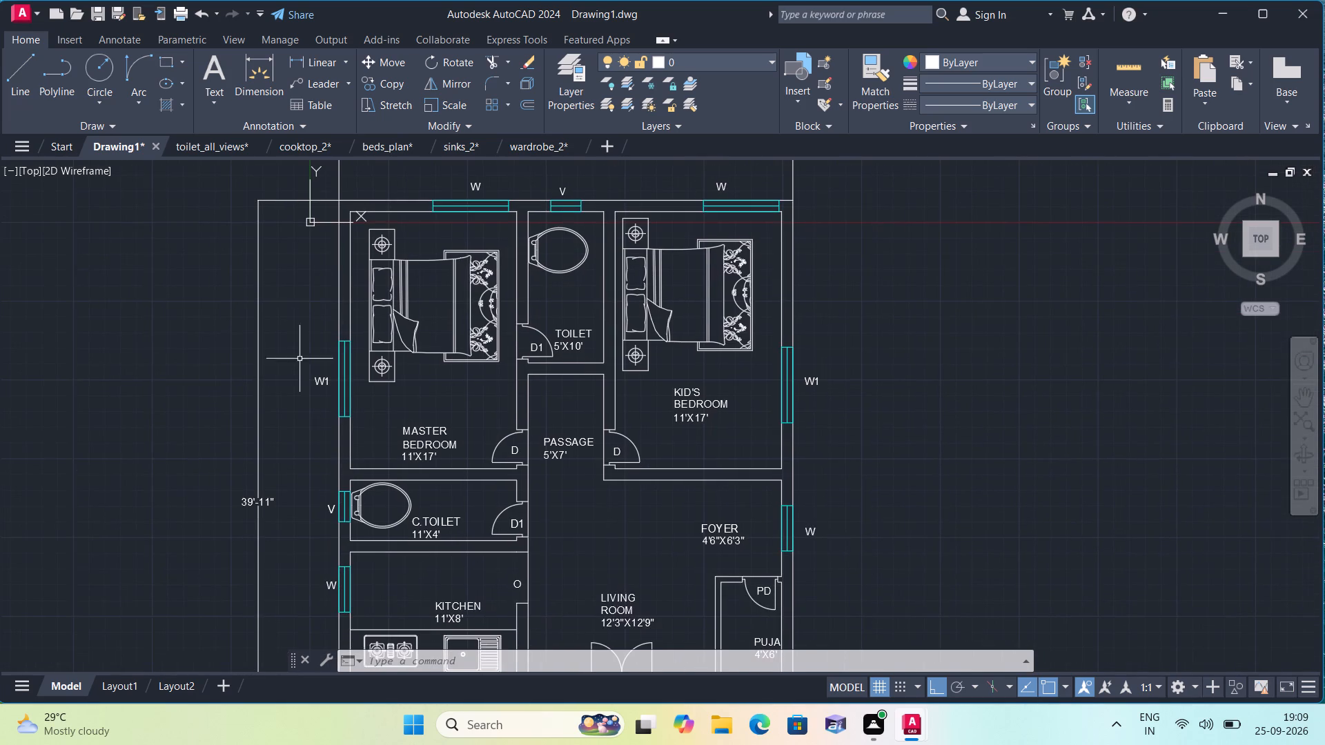
scroll(253, 504, up, 1)
triple_click(255, 501)
click(255, 501)
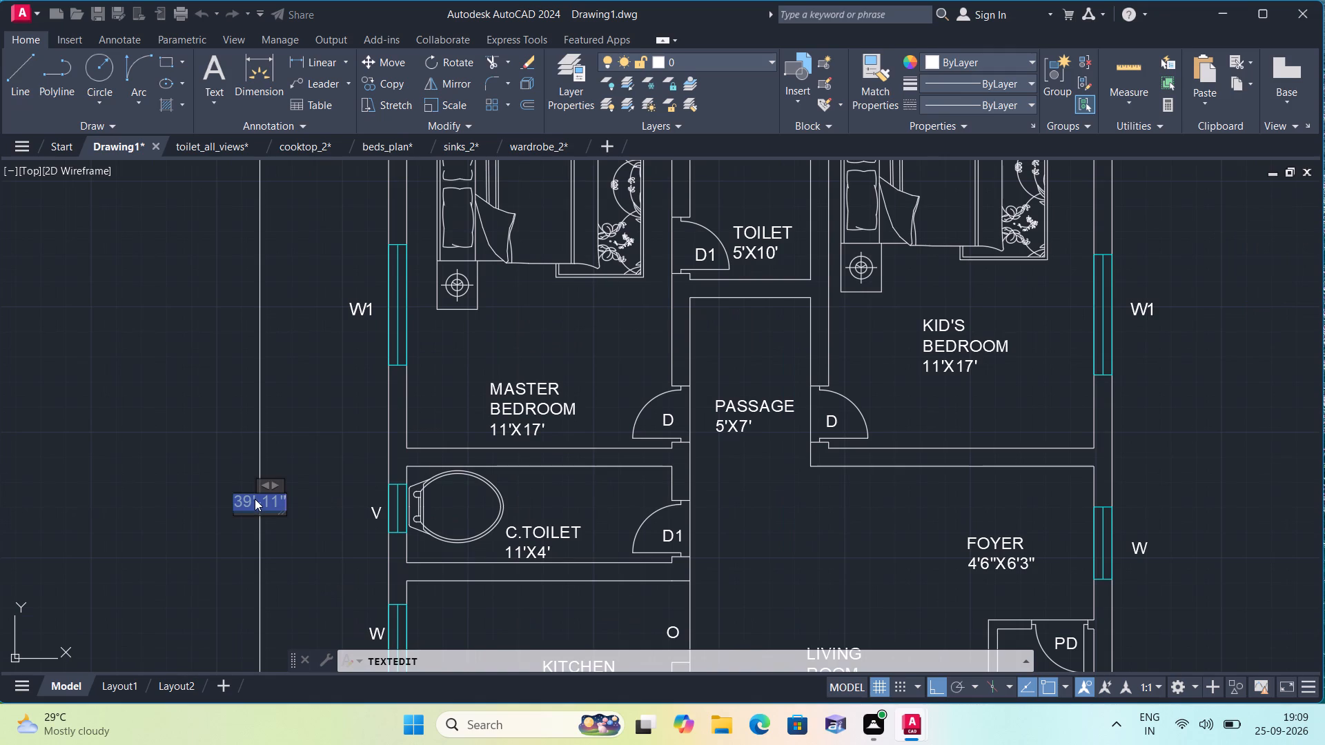
key(BackSpace)
text(40')
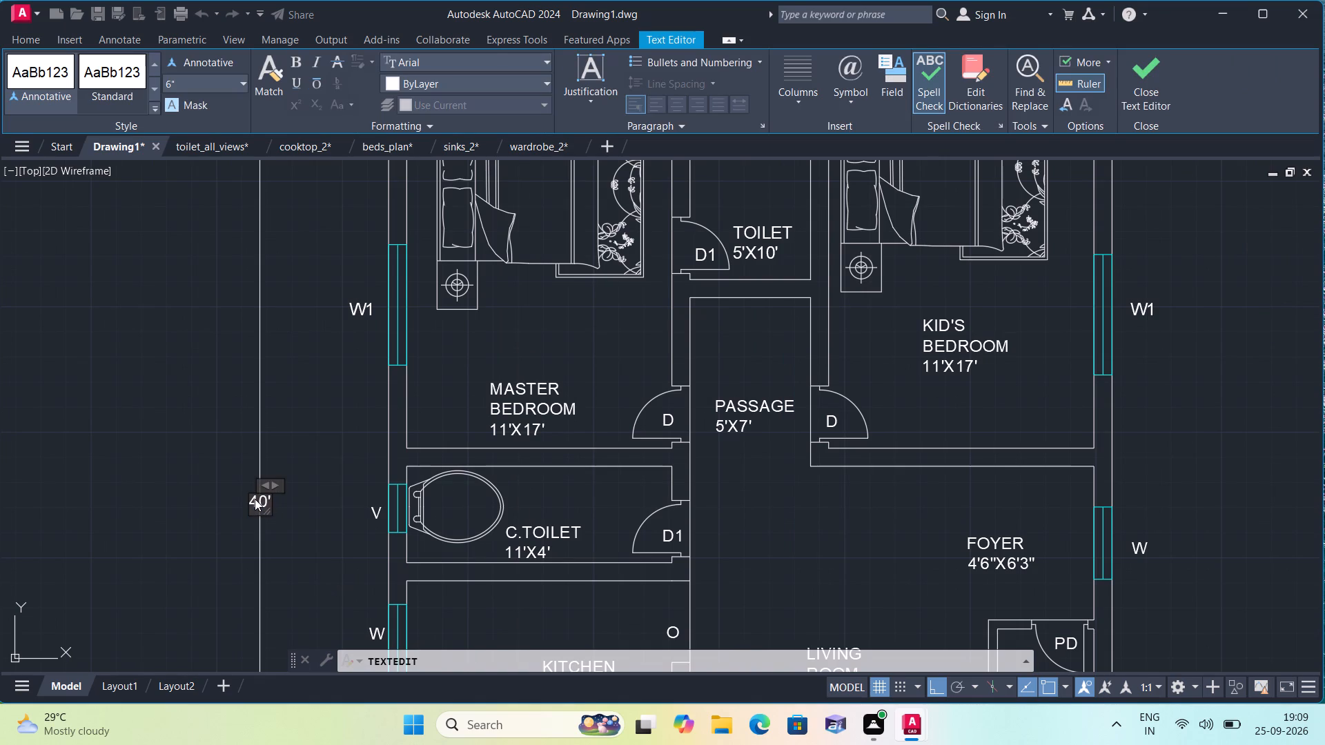
click(159, 522)
key(Escape)
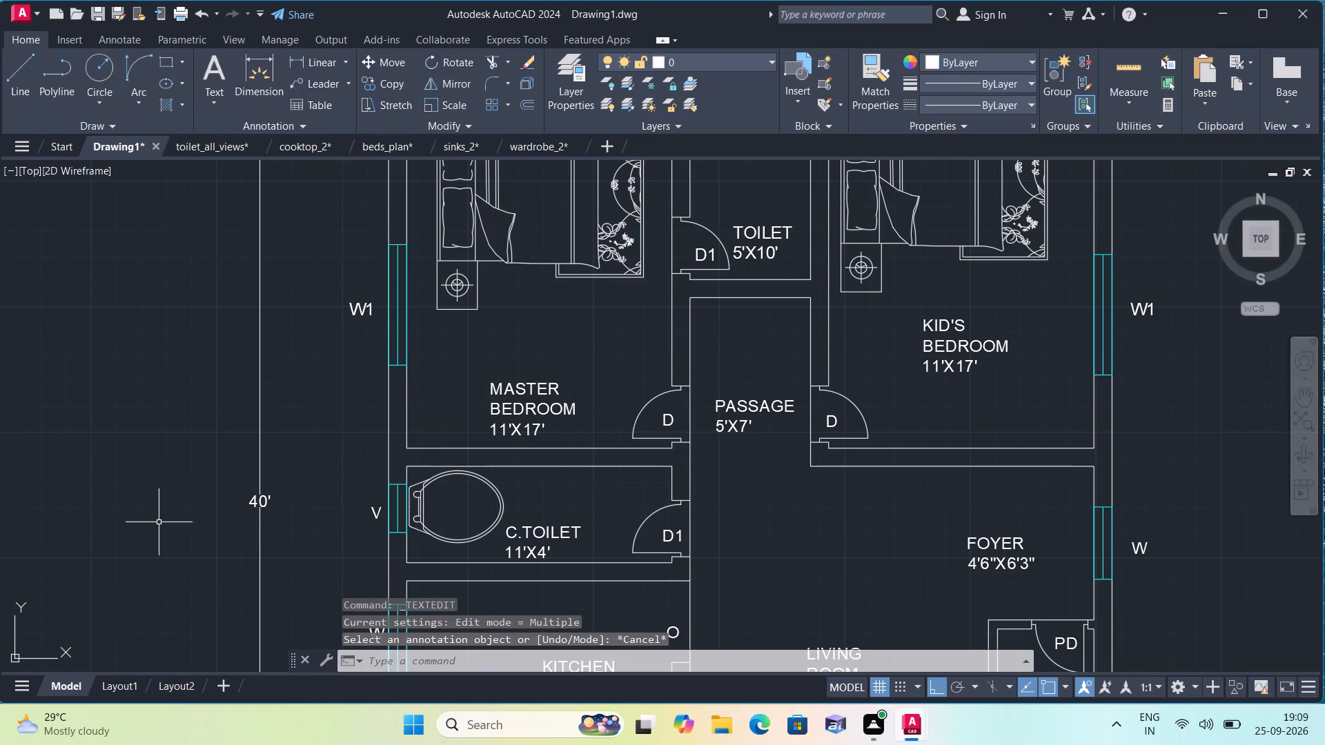
Hatch the northern outer walls and the walls around the northern toilet with a Solid fill in colour 8.
scroll(192, 479, down, 1)
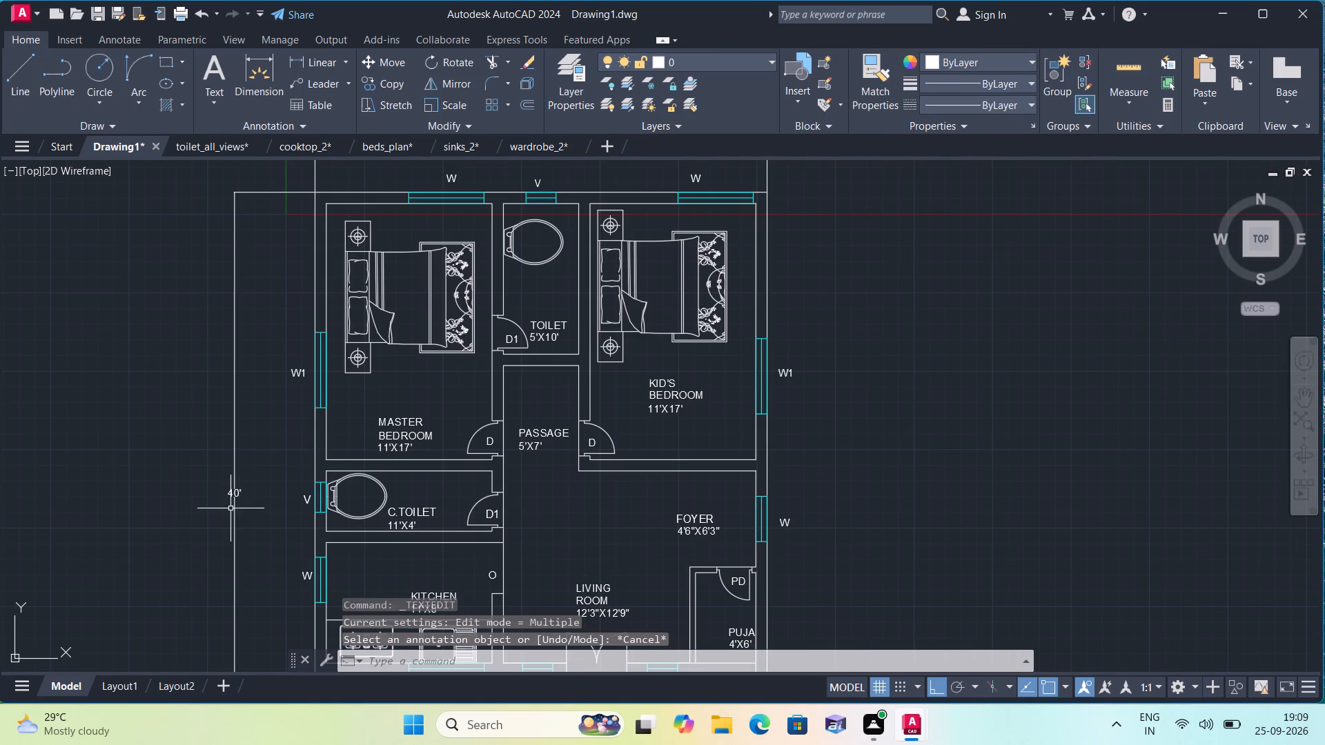
middle_drag(230, 508, 239, 413)
middle_drag(250, 477, 239, 370)
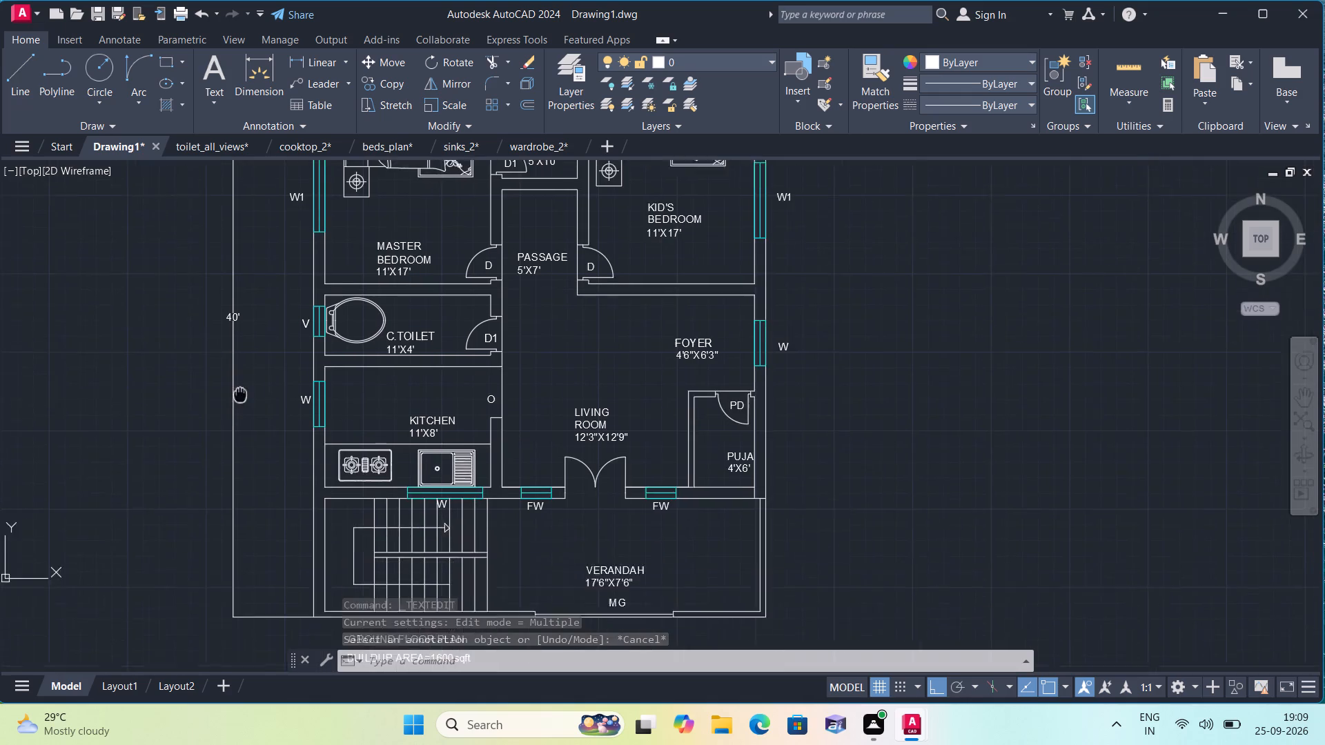
middle_drag(239, 370, 246, 355)
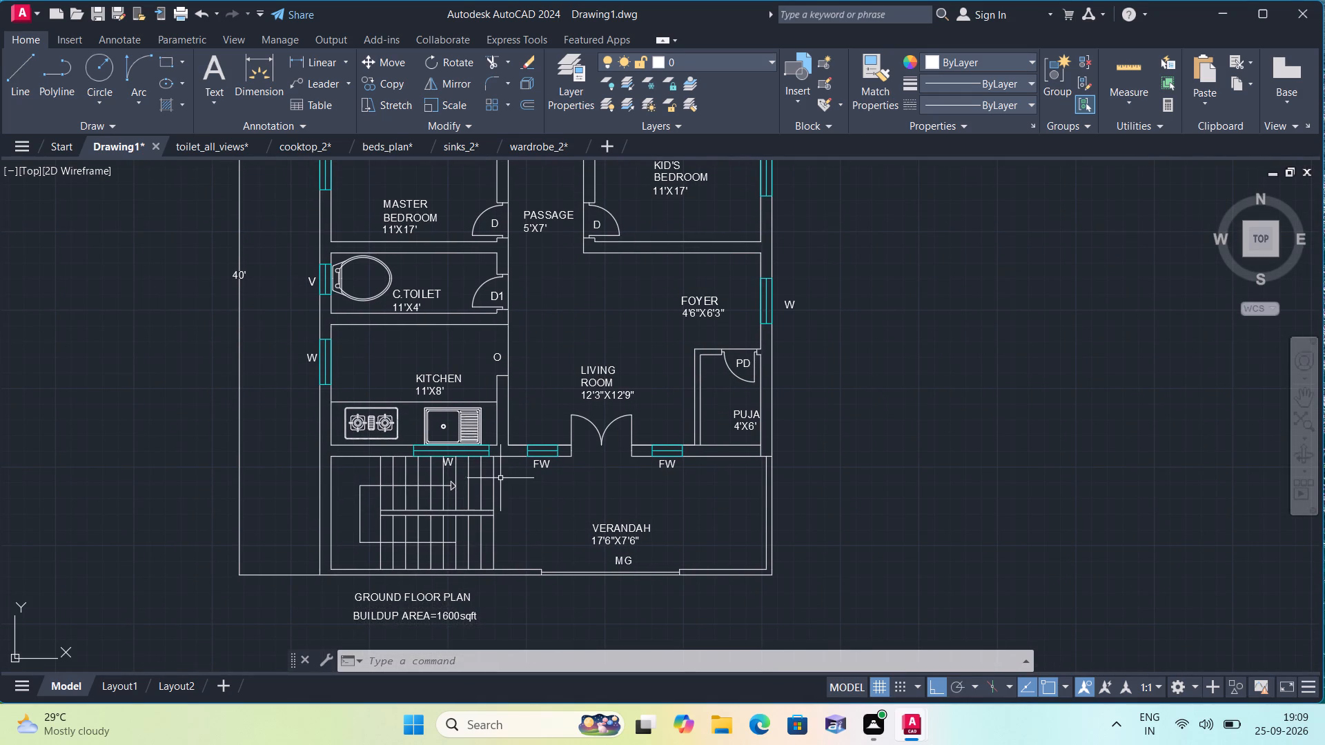
middle_drag(500, 479, 500, 496)
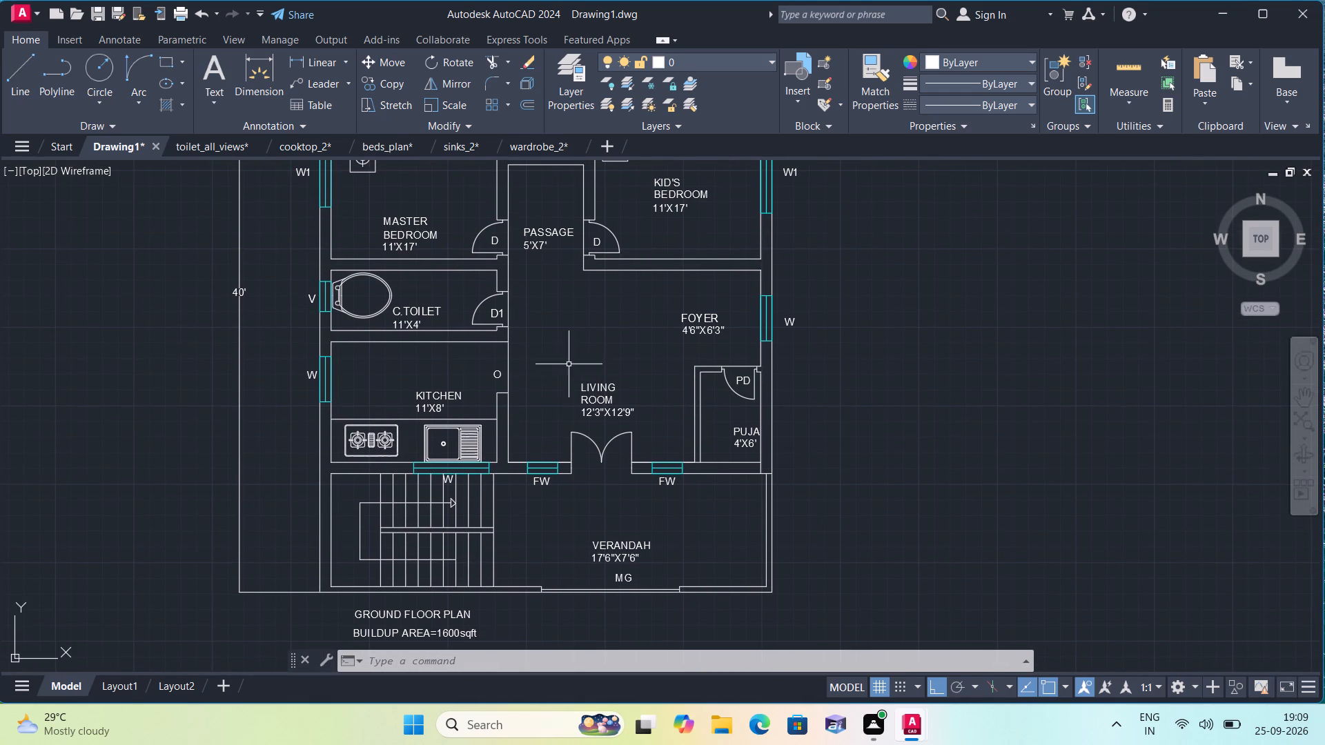
scroll(572, 360, down, 1)
middle_drag(572, 360, 576, 430)
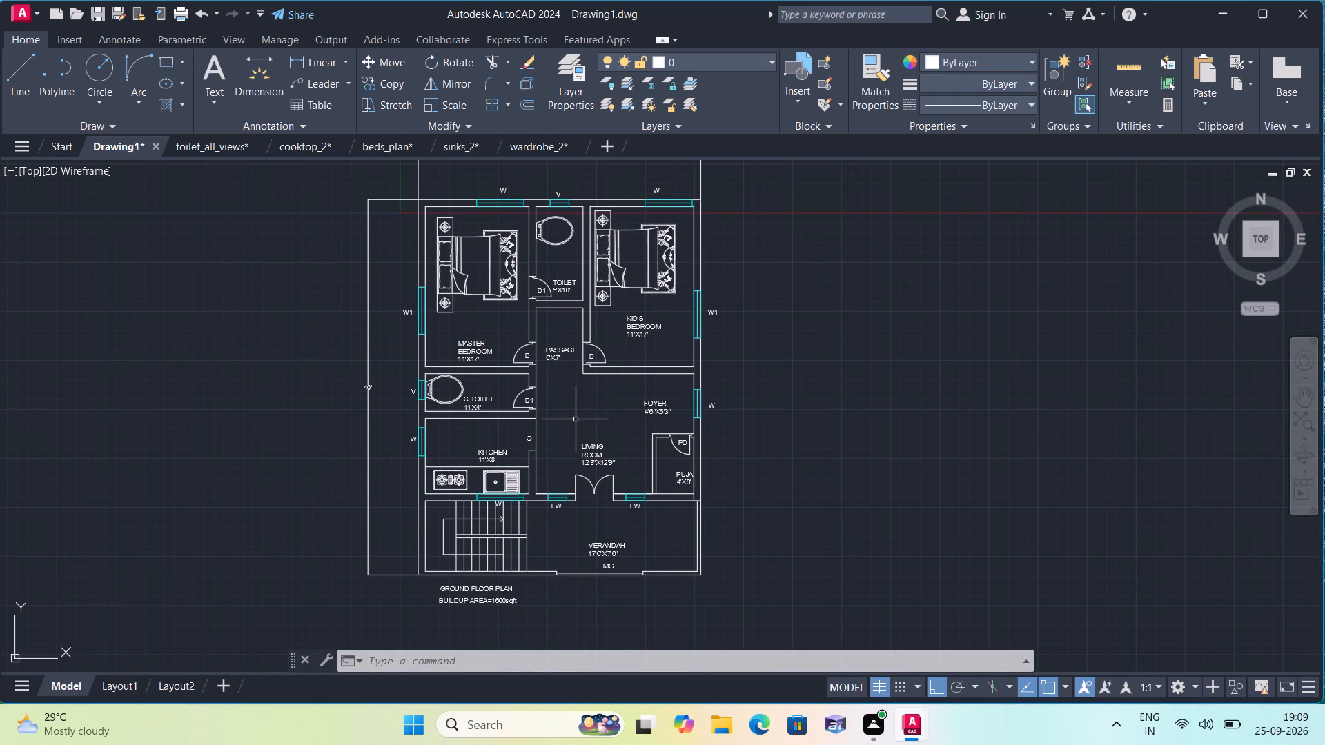
text(h)
key(space)
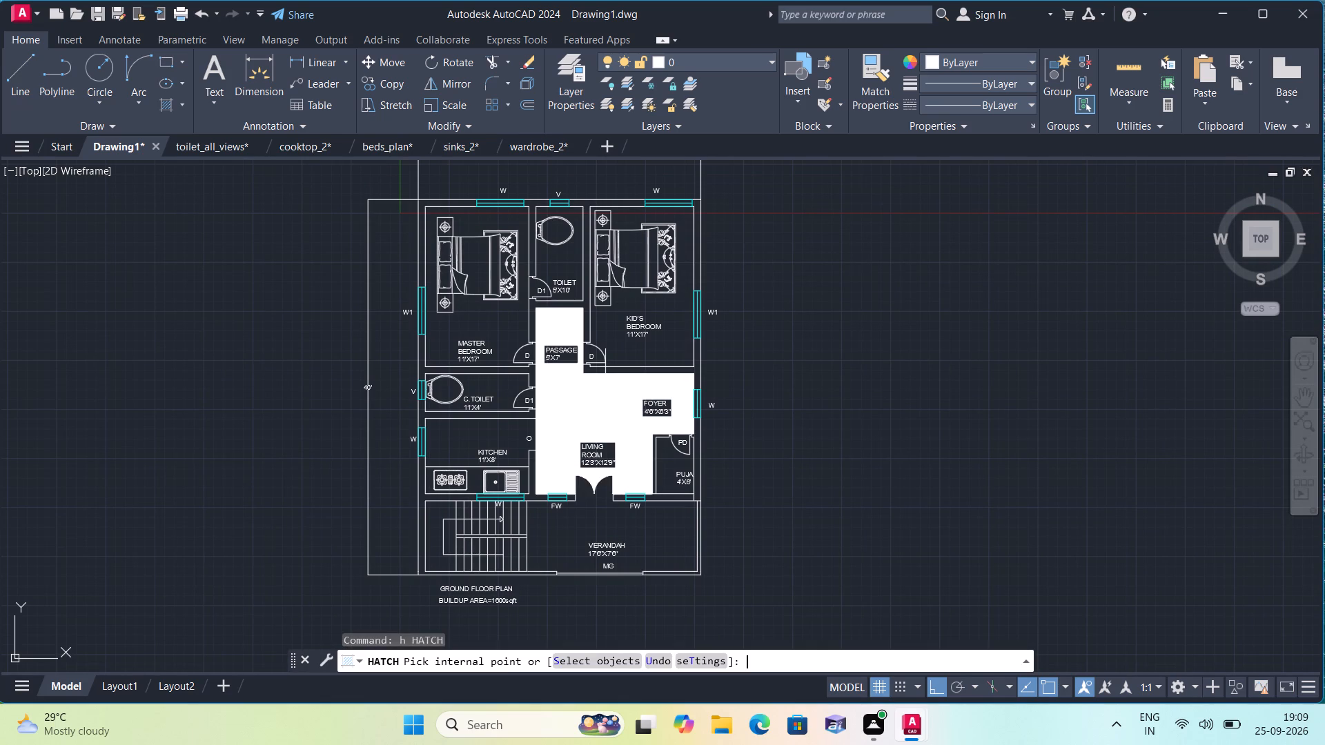
click(520, 61)
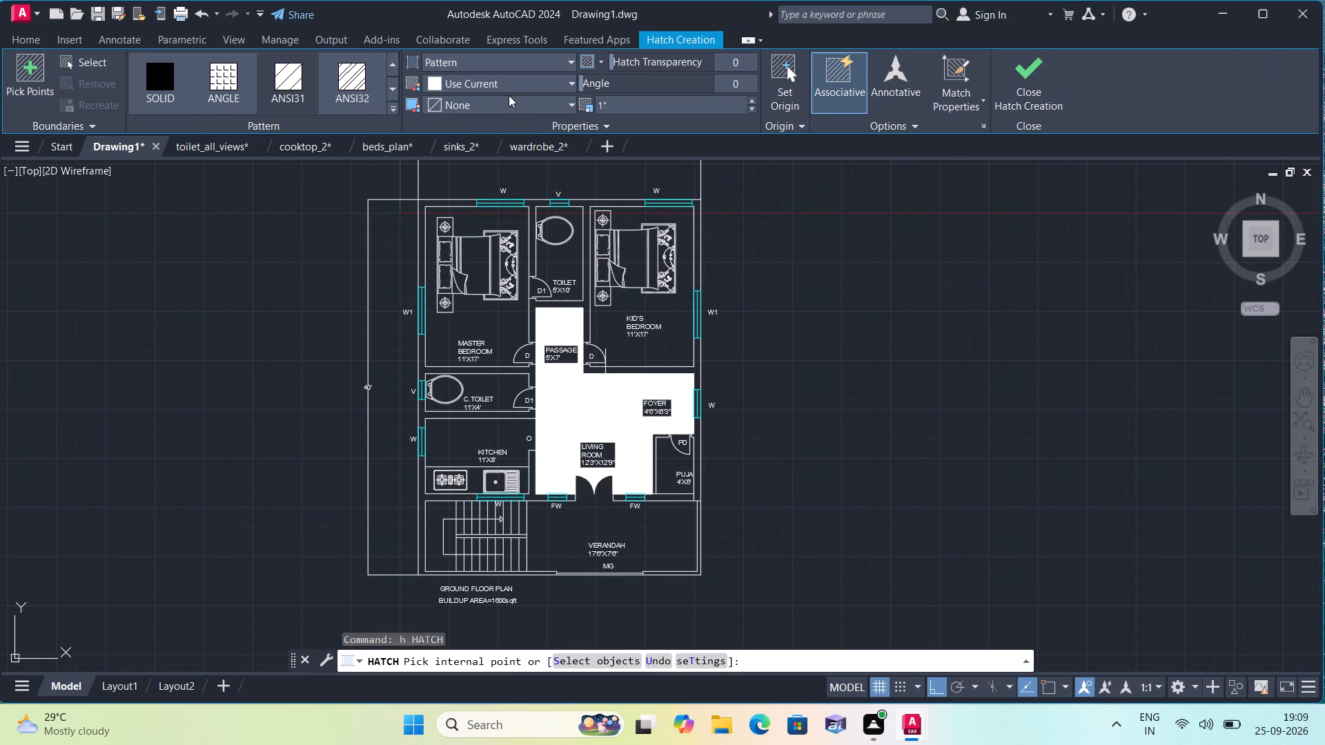
click(507, 68)
click(497, 76)
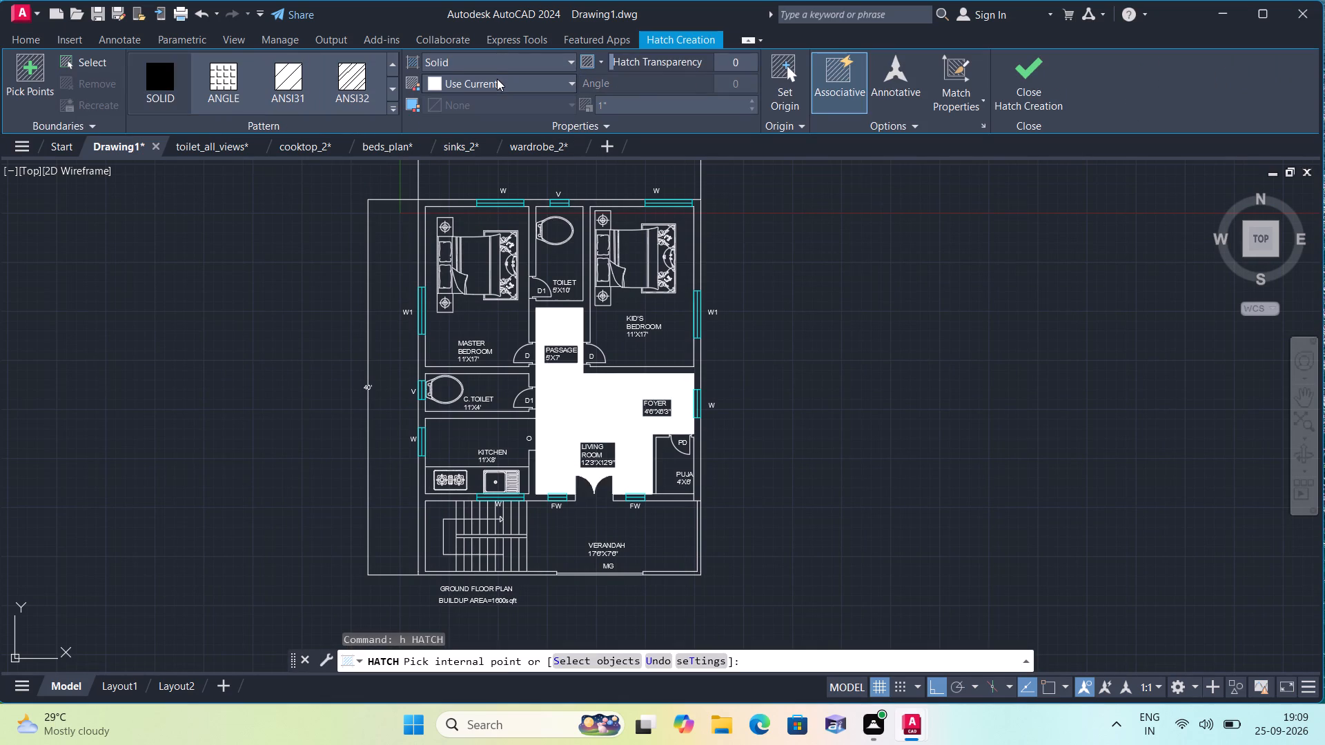
click(497, 79)
click(552, 263)
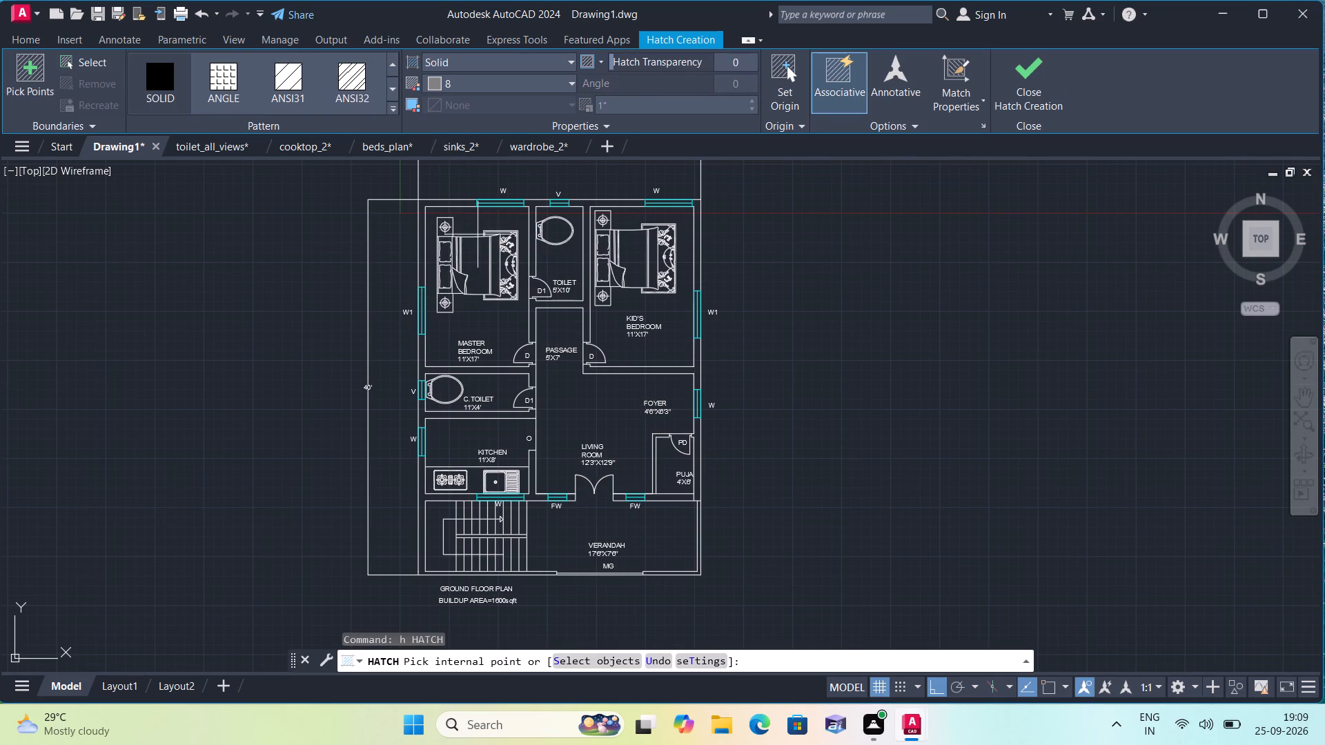
scroll(445, 206, up, 1)
click(442, 202)
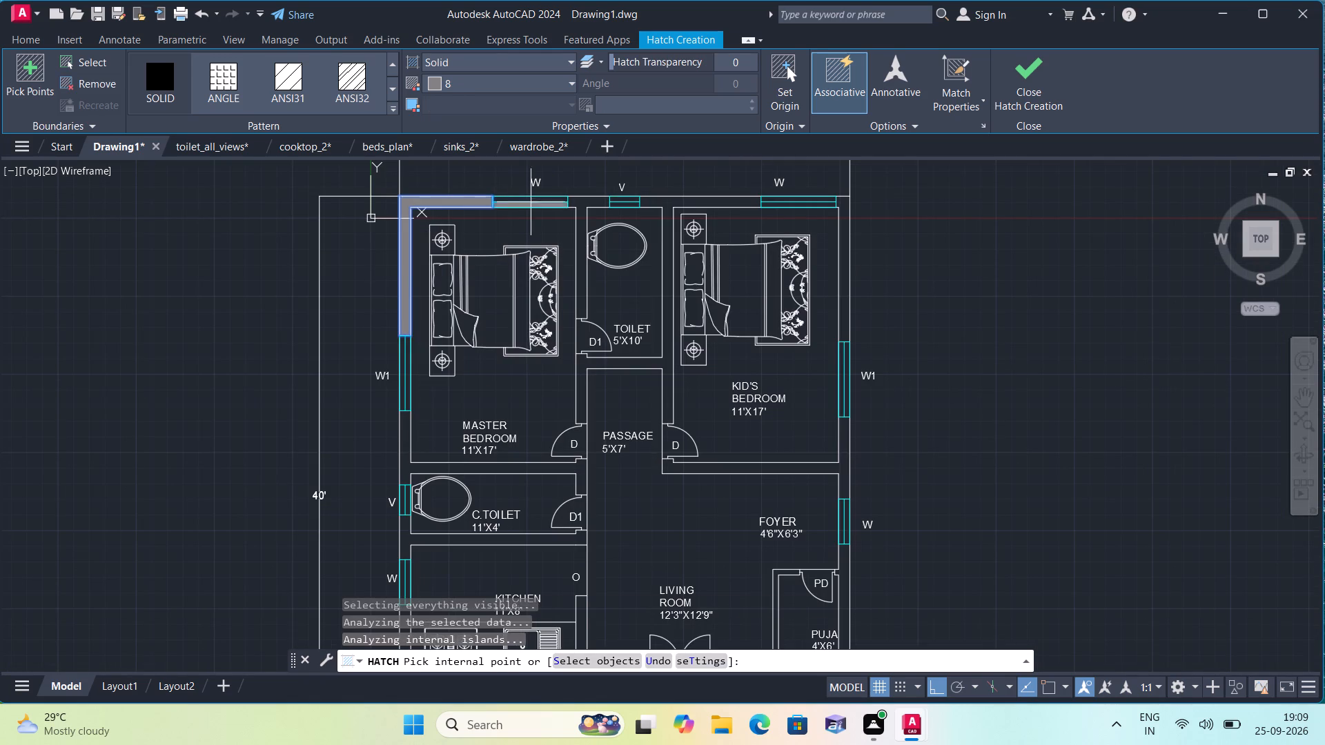
scroll(564, 200, up, 2)
click(596, 208)
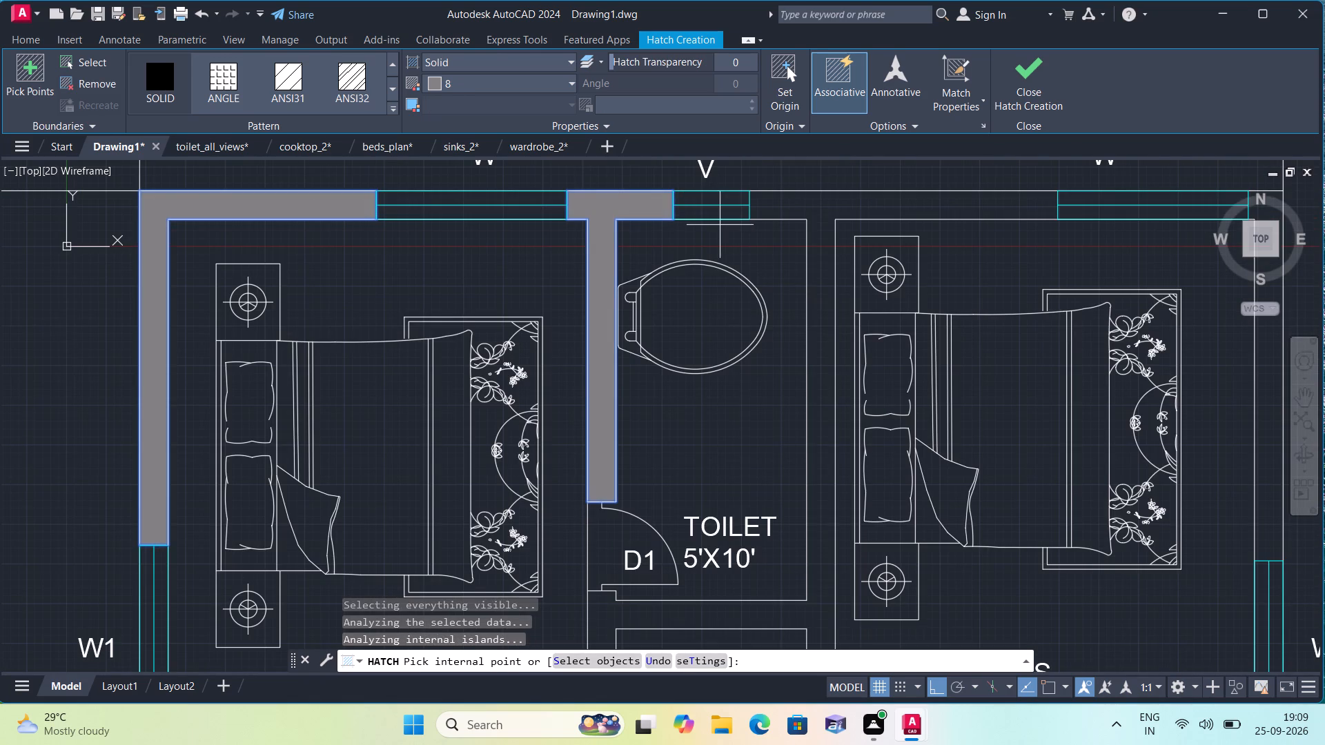
click(811, 204)
scroll(811, 204, down, 1)
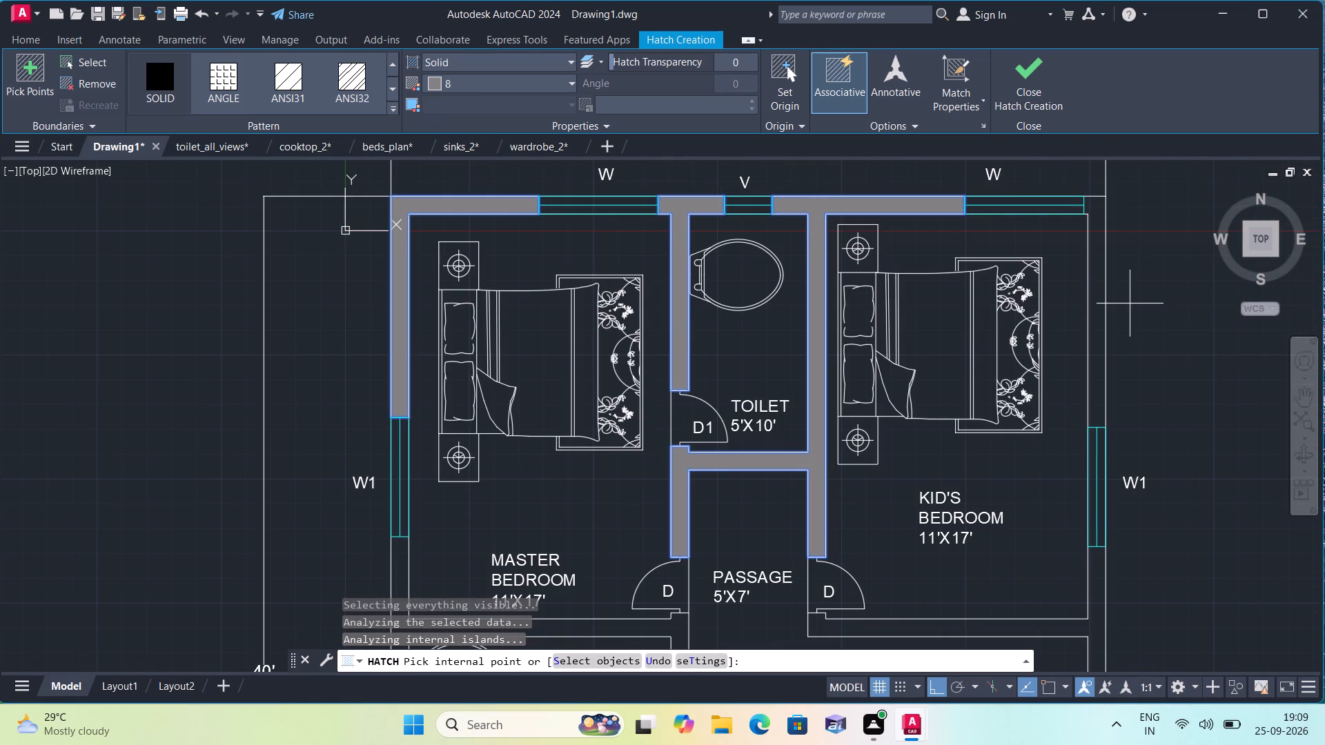
click(1099, 325)
Hatch the walls south of both bedrooms and the wall between the C.TOILET and kitchen with the Solid fill in colour 8.
middle_drag(1099, 324, 1052, 190)
scroll(1052, 190, down, 1)
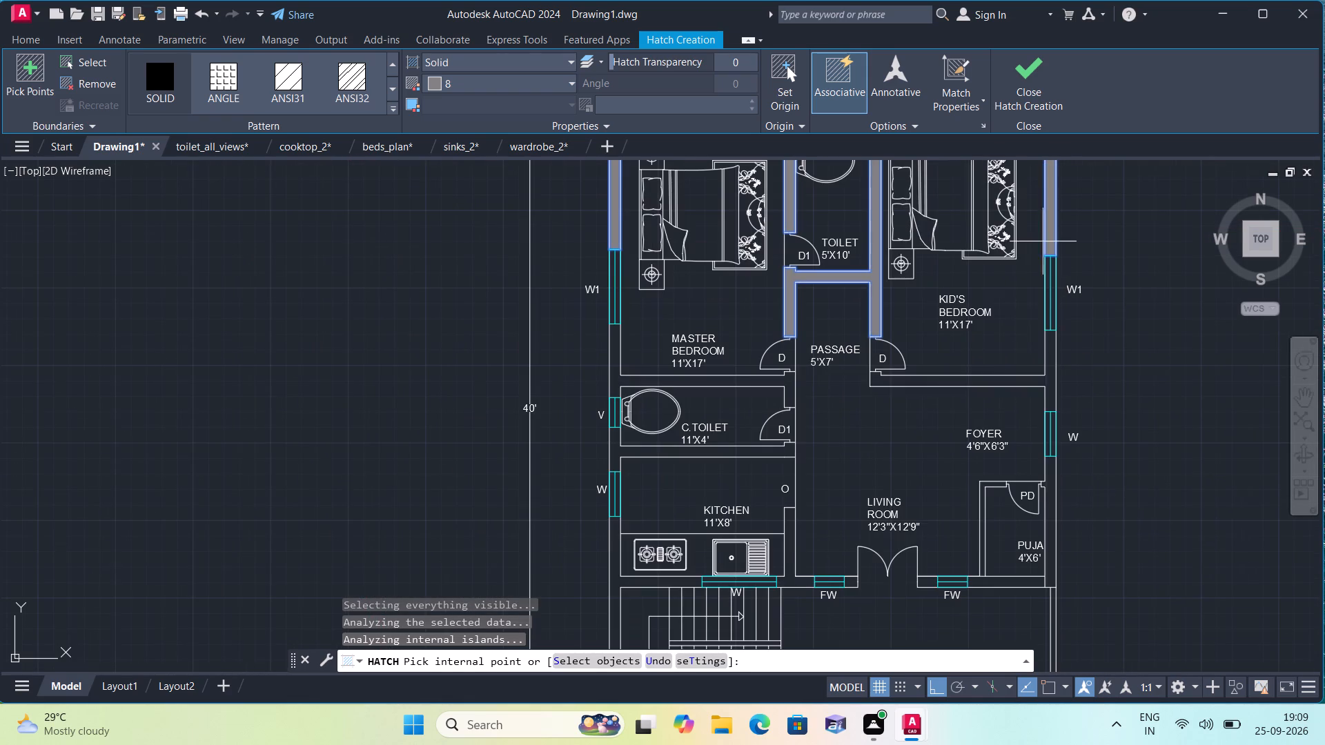
click(1041, 384)
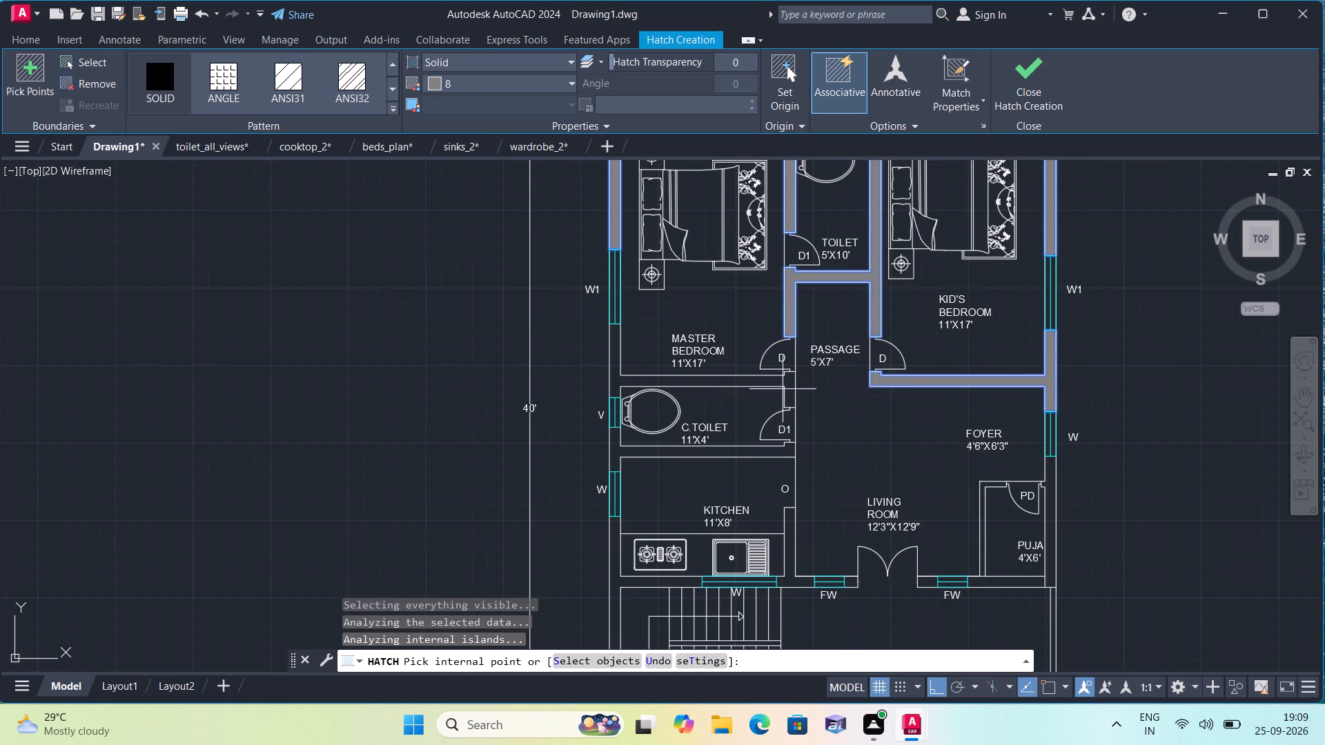
scroll(641, 385, up, 2)
click(640, 383)
scroll(640, 383, down, 1)
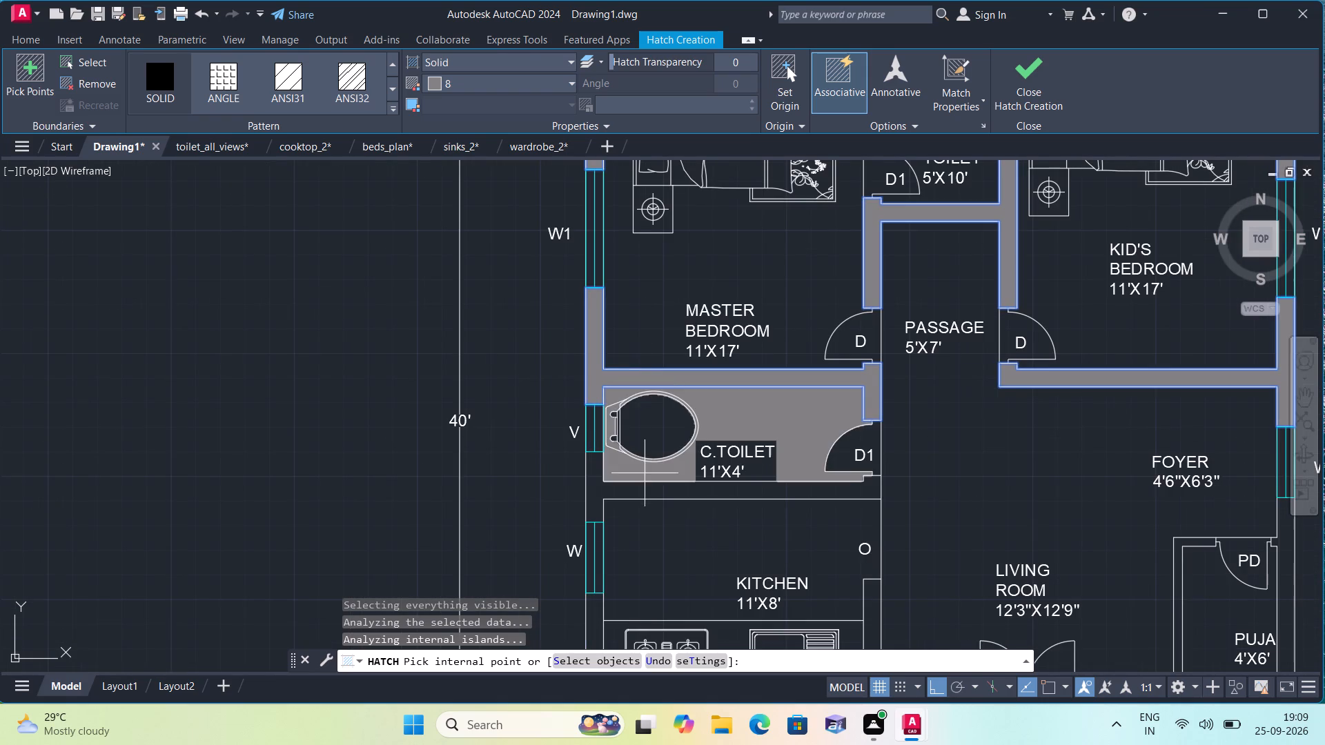
click(634, 488)
middle_drag(631, 488, 602, 230)
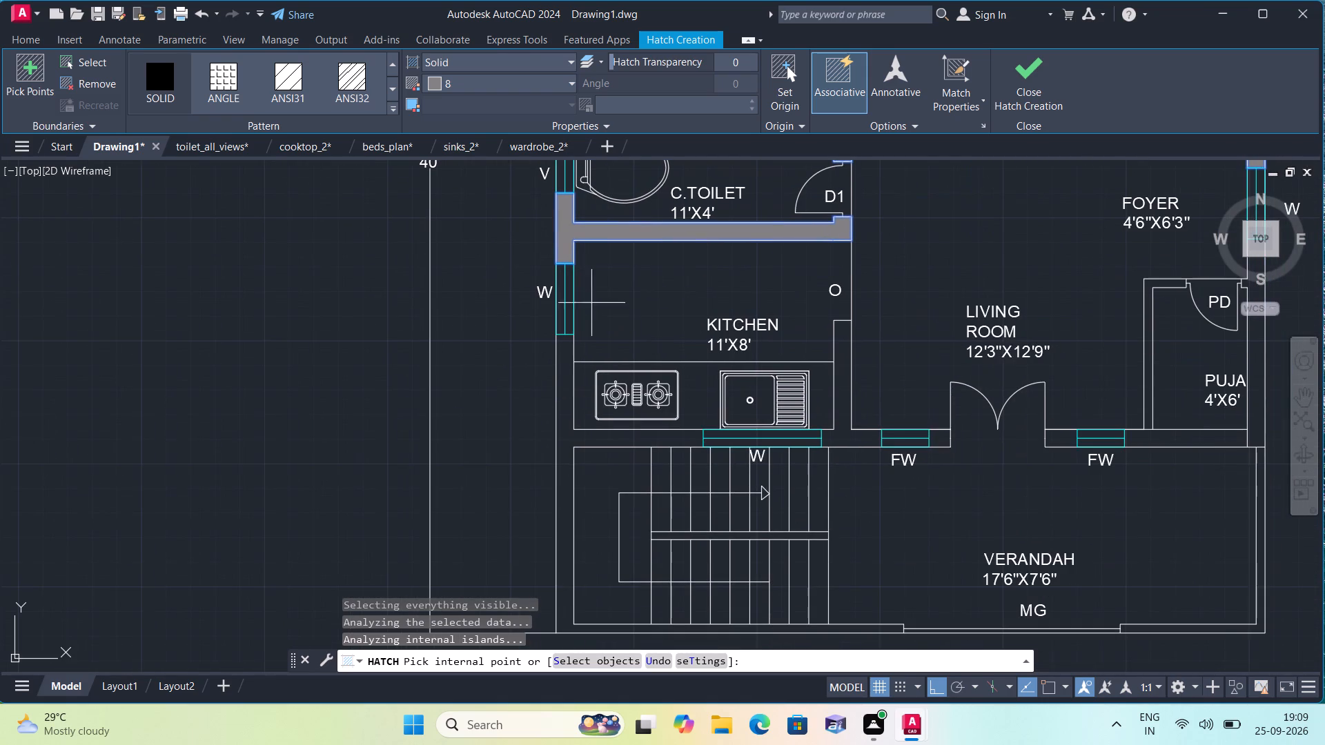
Hatch the kitchen's remaining walls, the verandah's west and south-west walls, and the wall pieces beside the FW windows and entrance door.
click(562, 425)
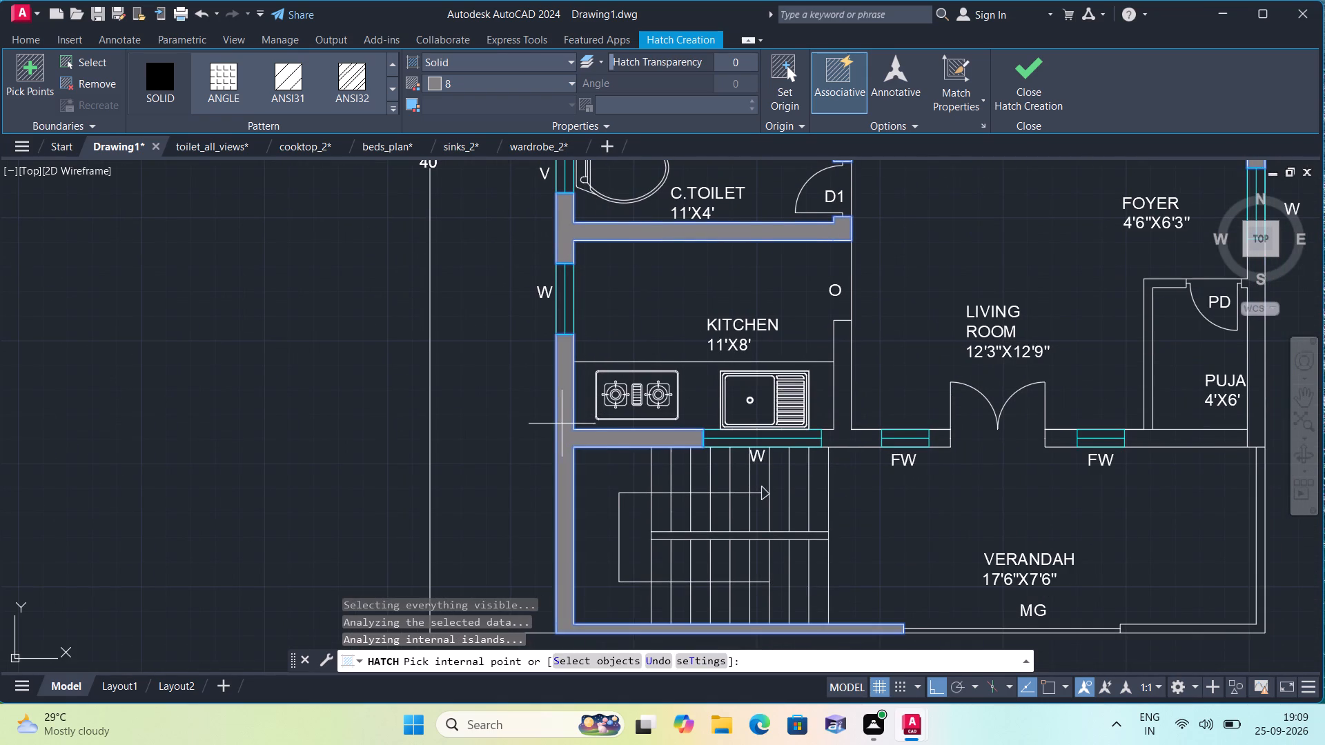
scroll(563, 436, down, 1)
scroll(696, 440, up, 2)
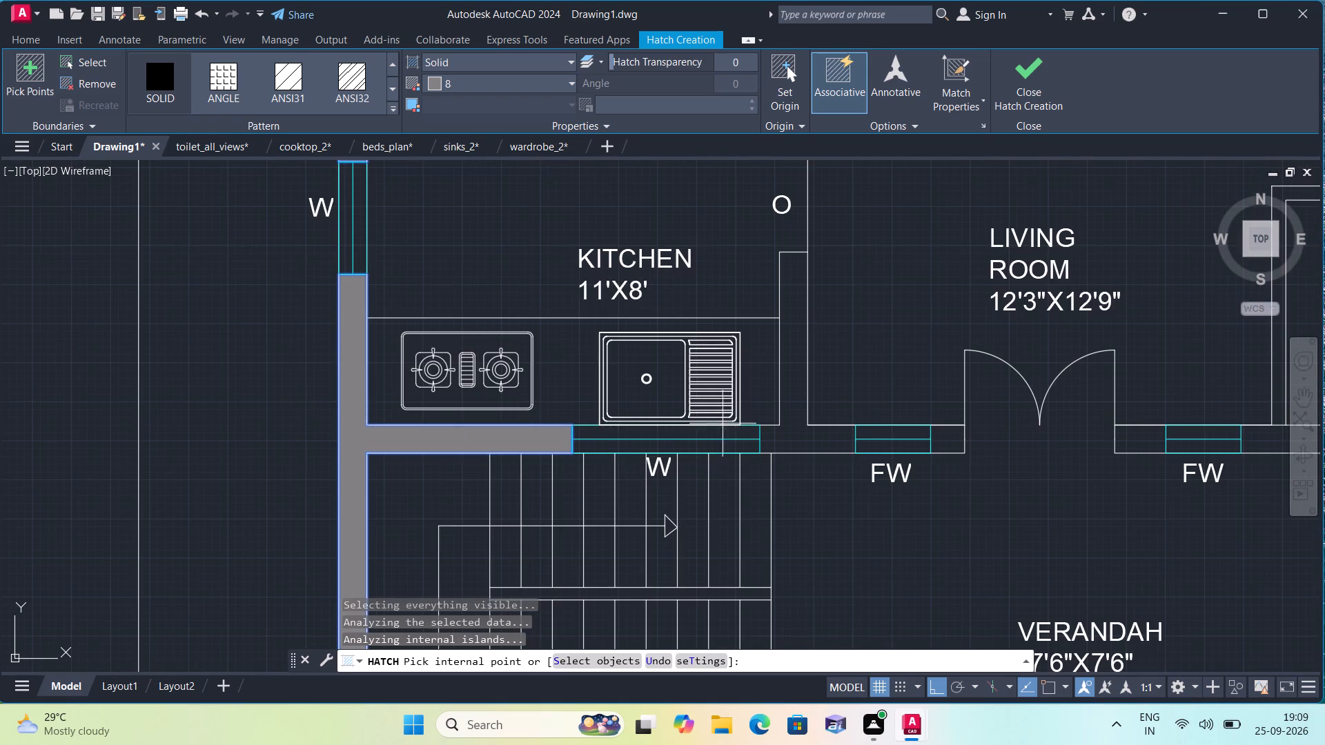
click(789, 431)
scroll(789, 414, down, 1)
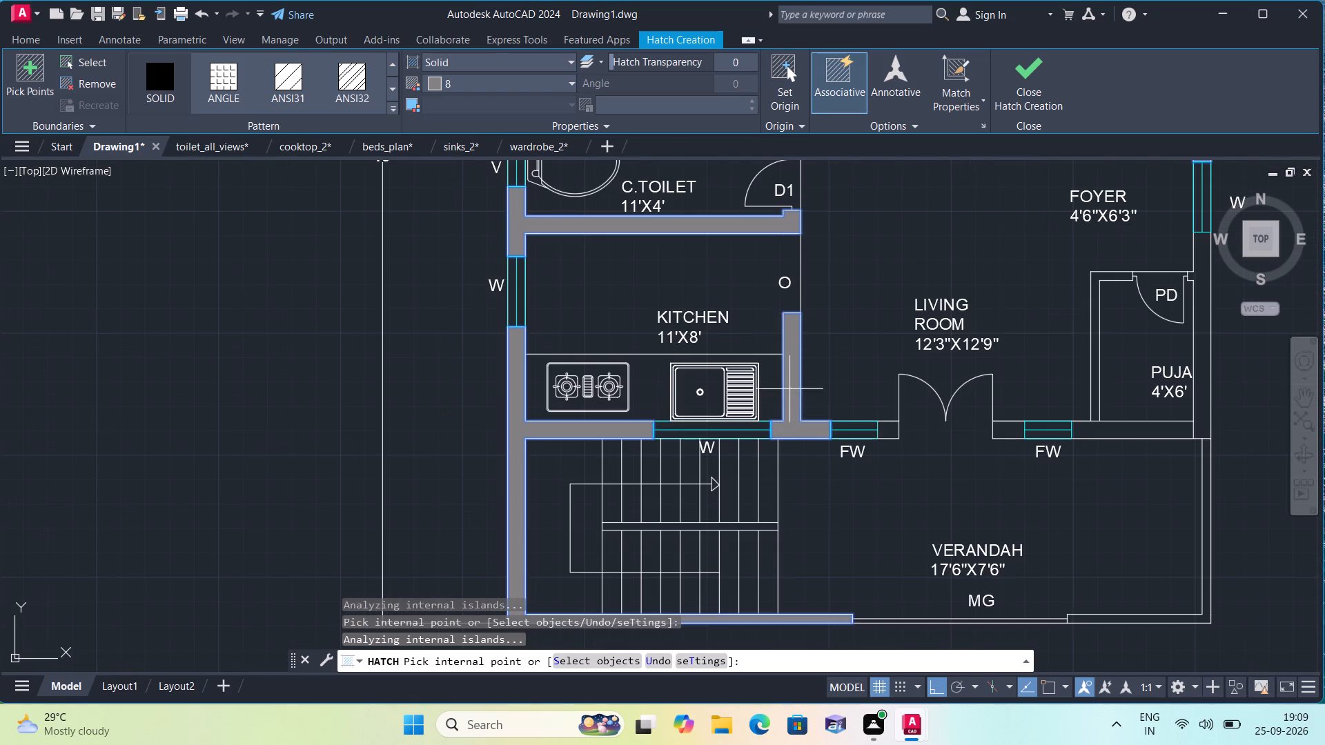
scroll(898, 455, up, 3)
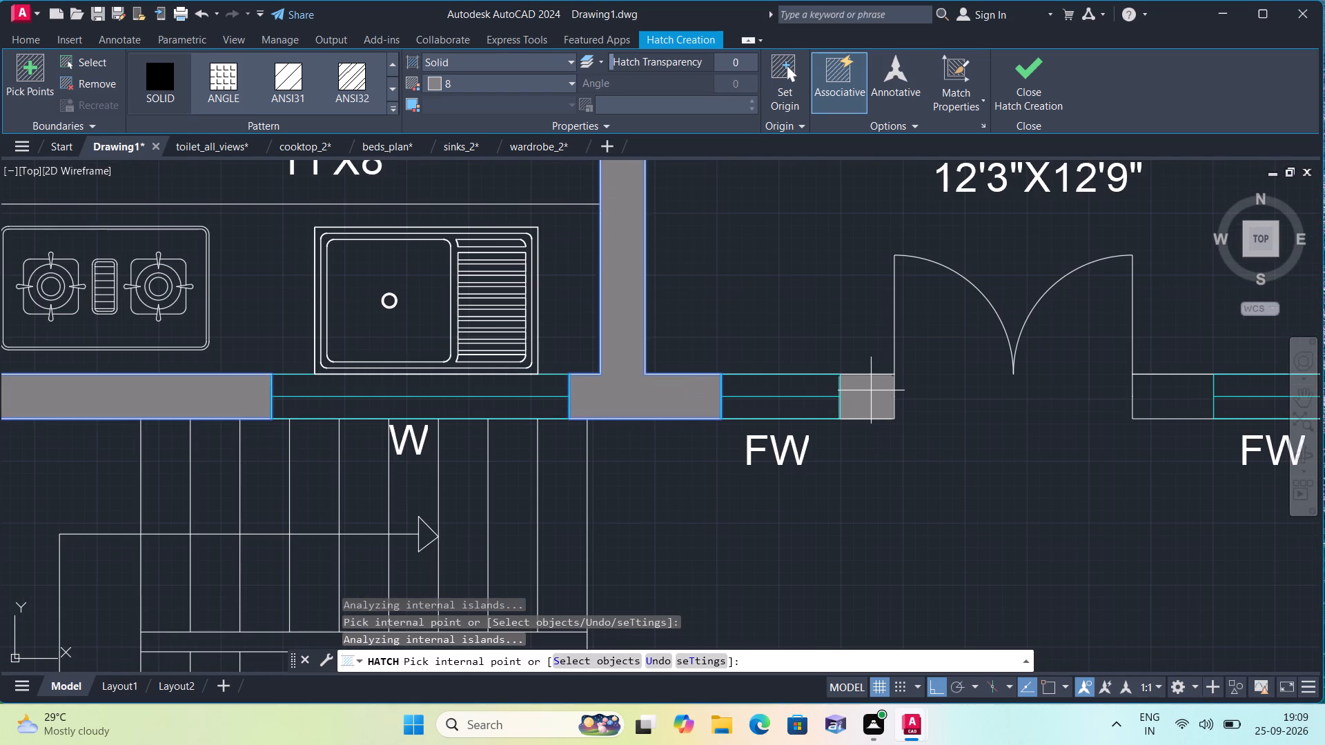
click(871, 390)
click(1170, 409)
scroll(1143, 435, down, 2)
middle_drag(1116, 477, 882, 372)
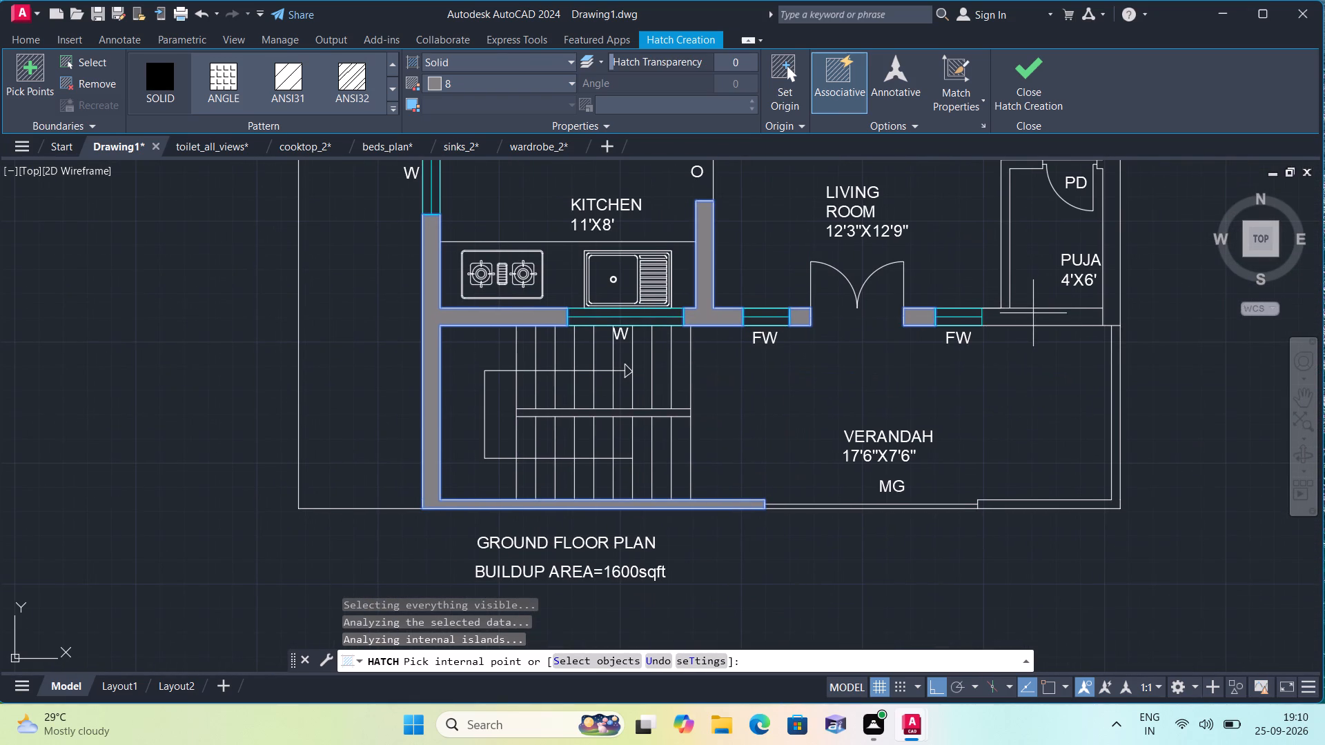
click(1033, 320)
Hatch the verandah's south-east wall, the MG gate strip and the outer east wall beside the puja room.
scroll(1052, 530, up, 1)
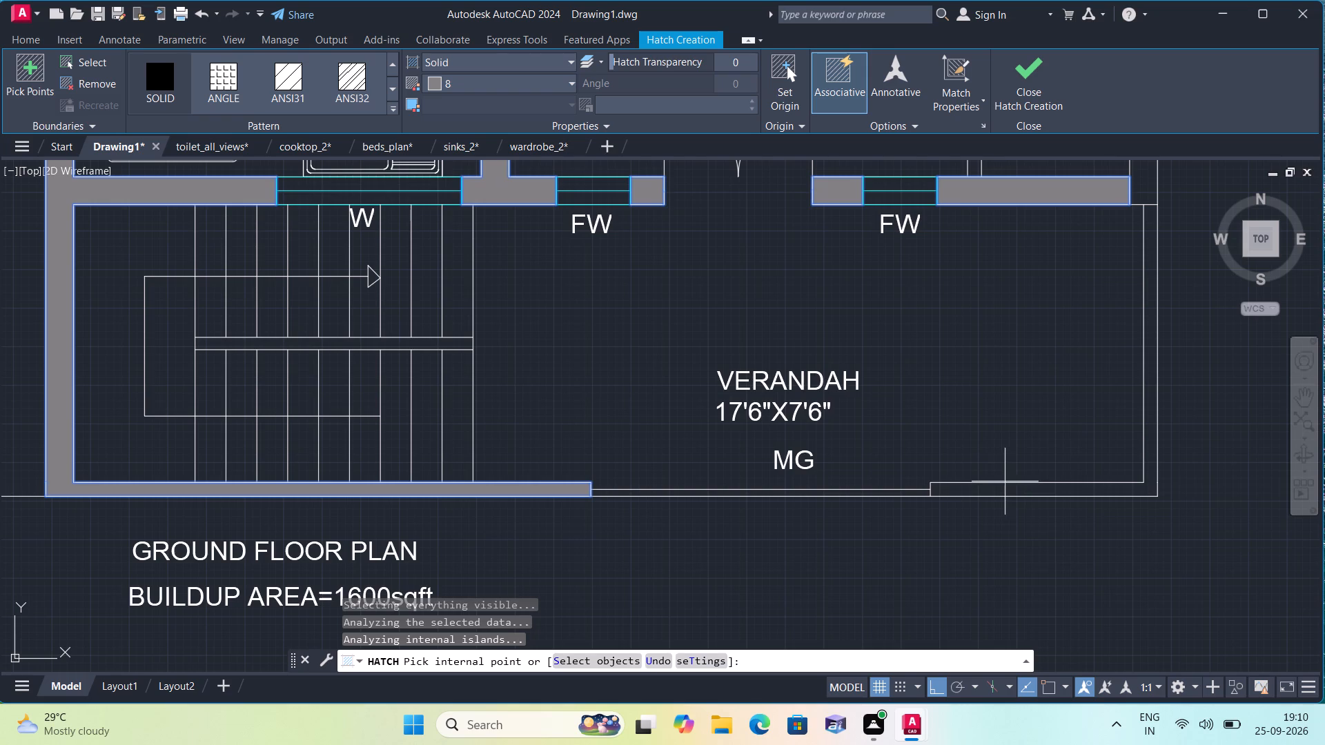
click(1007, 491)
scroll(901, 499, up, 3)
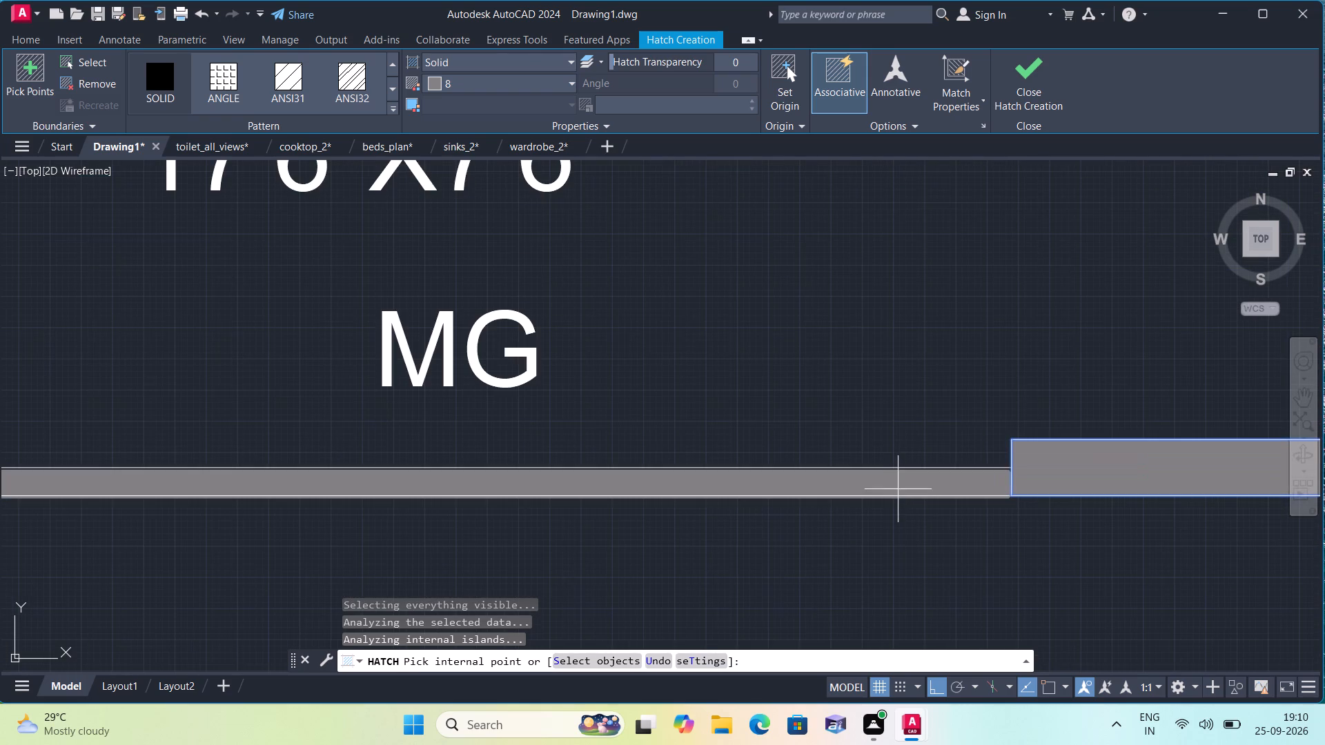
click(892, 477)
scroll(892, 477, down, 3)
middle_drag(1067, 324, 1061, 584)
click(1128, 355)
middle_drag(1128, 355, 1130, 507)
Hatch the puja room's west and north walls with the same solid grey fill and finish the hatch.
scroll(1130, 507, down, 1)
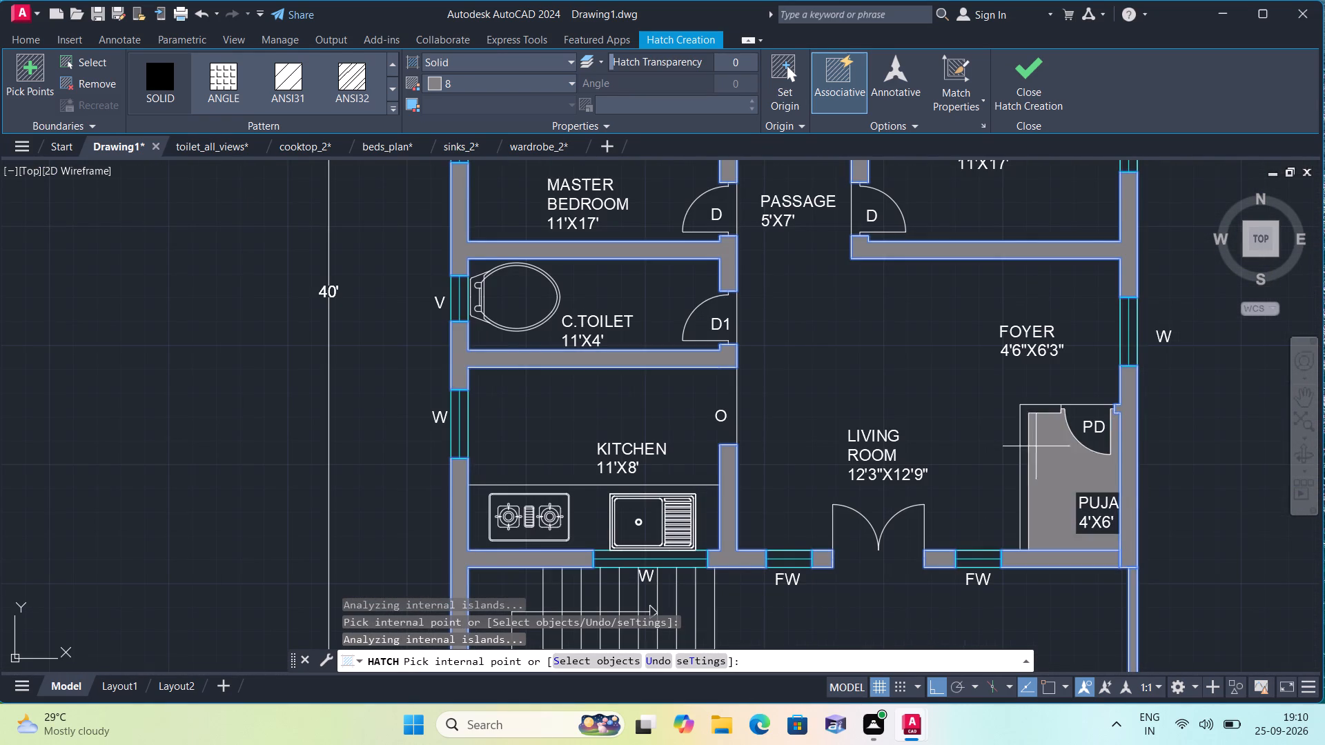
click(1020, 428)
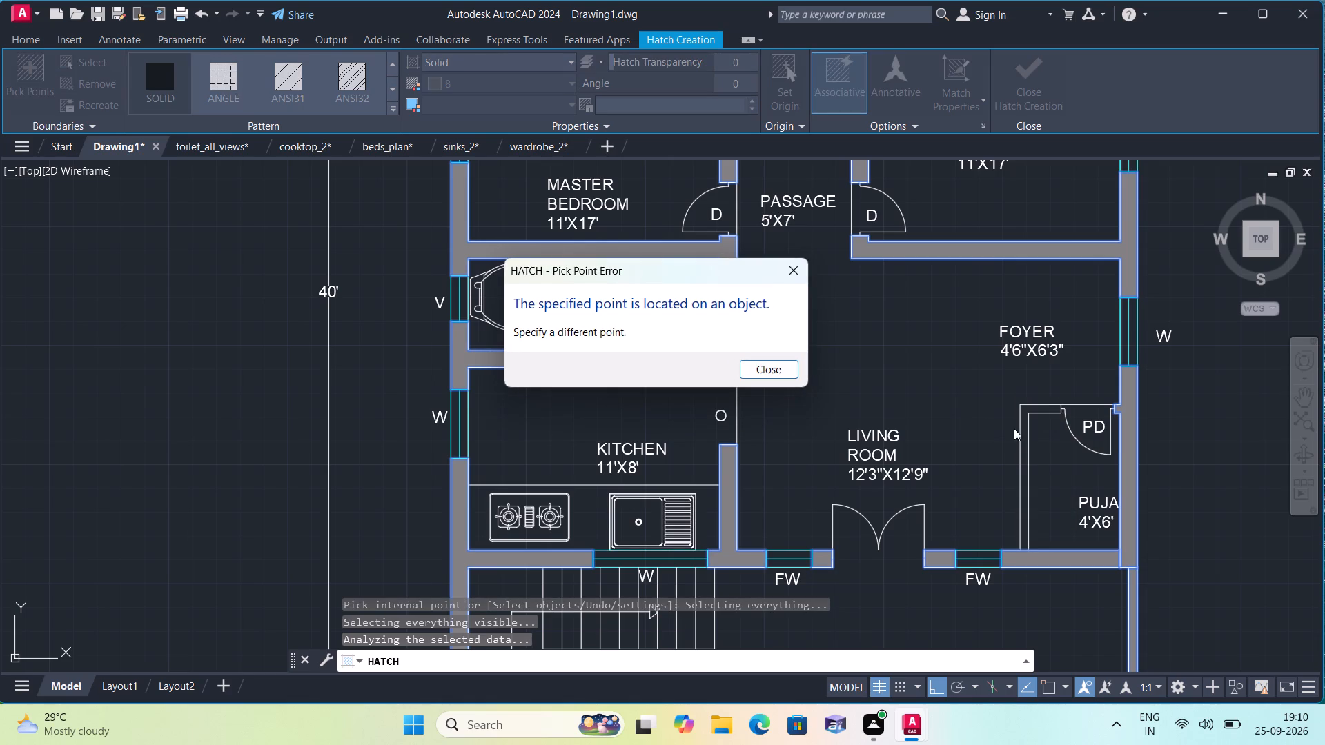
click(801, 271)
scroll(1077, 428, up, 2)
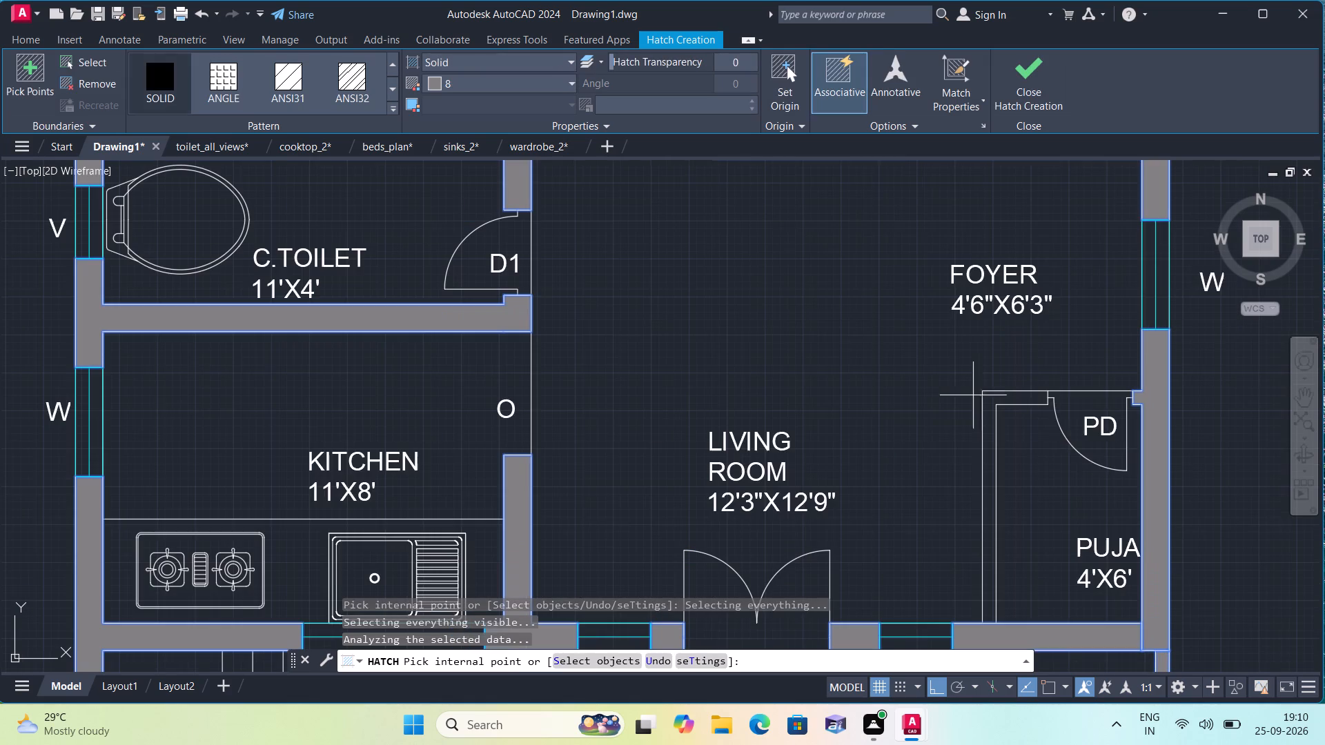
click(1005, 399)
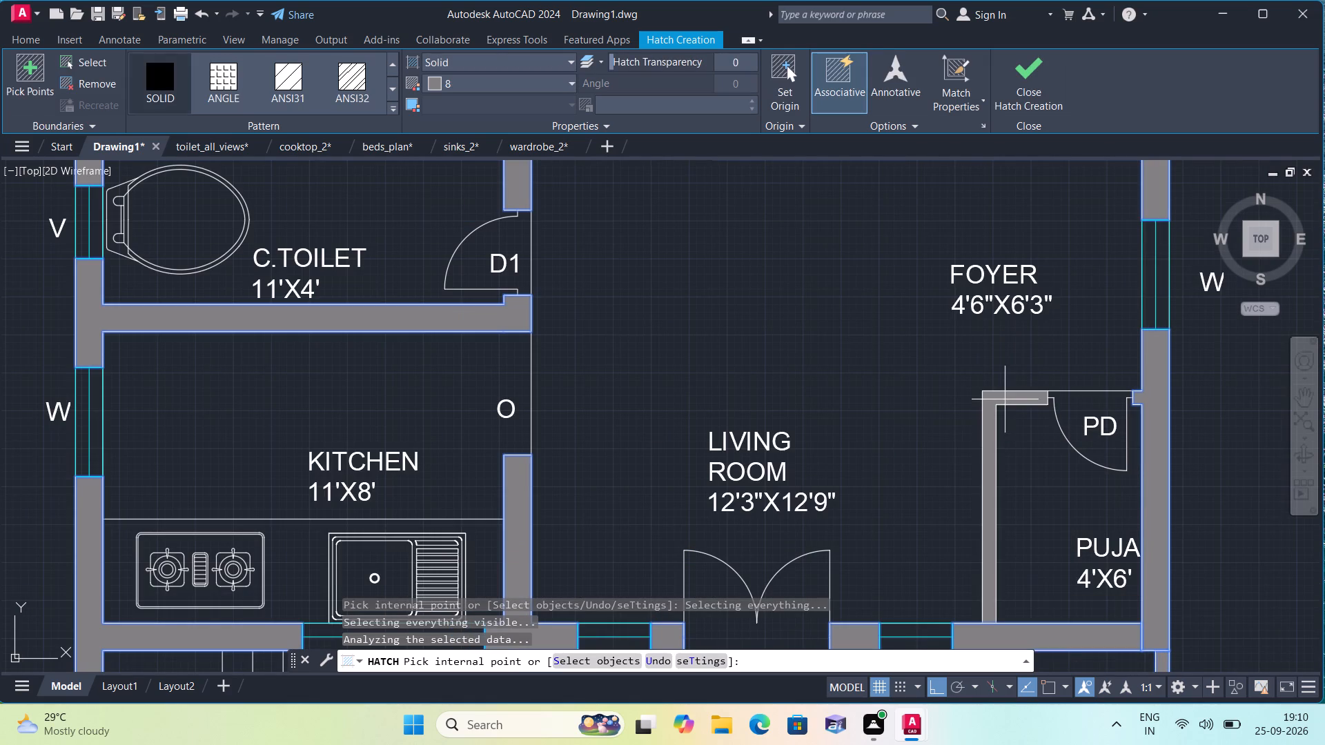
scroll(1005, 405, down, 4)
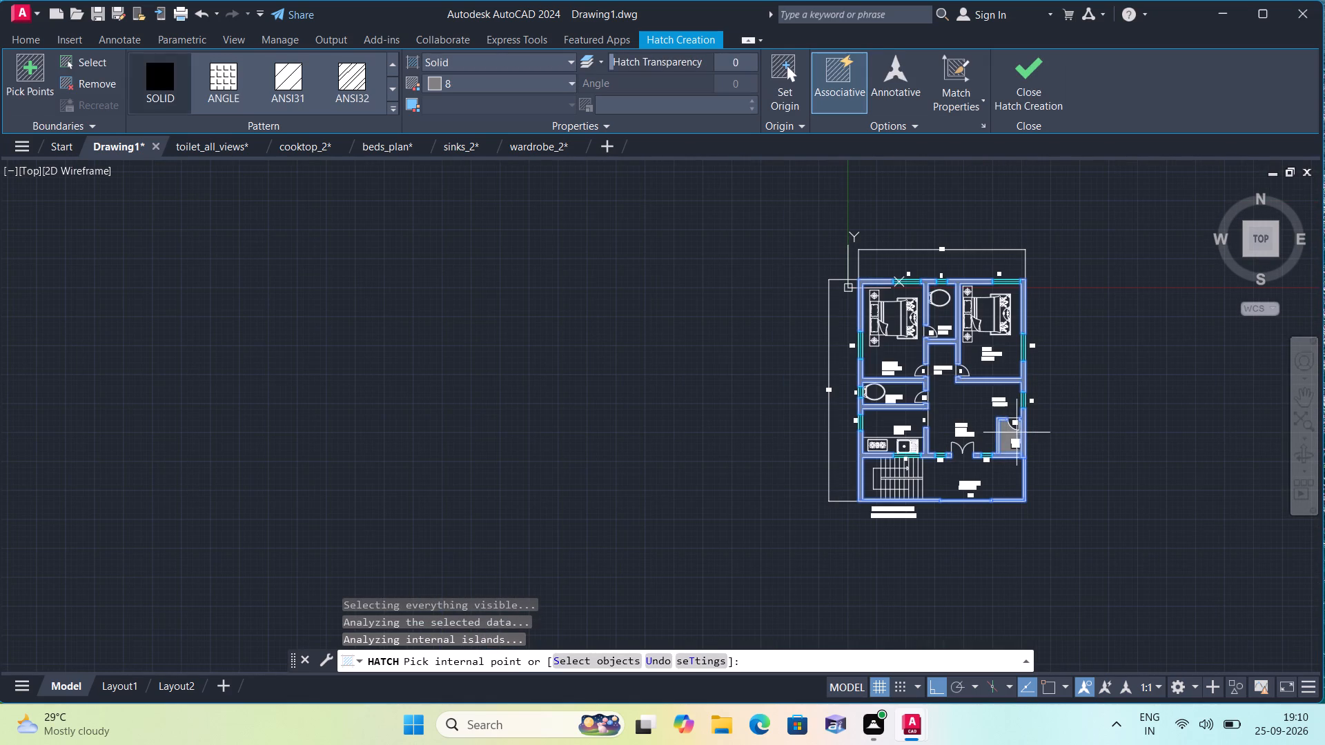
key(Escape)
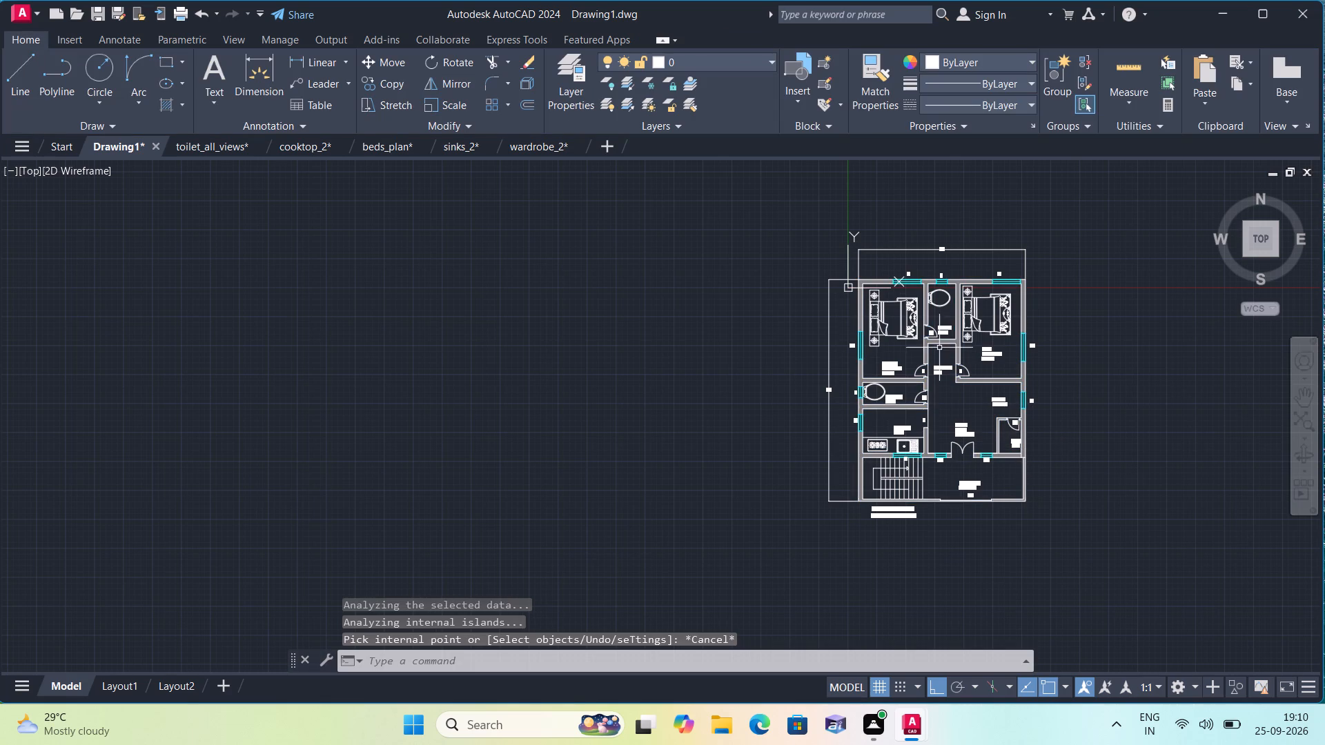
Inspect the hatched walls across the whole floor plan.
scroll(927, 251, up, 3)
scroll(945, 359, down, 1)
middle_drag(952, 376, 763, 208)
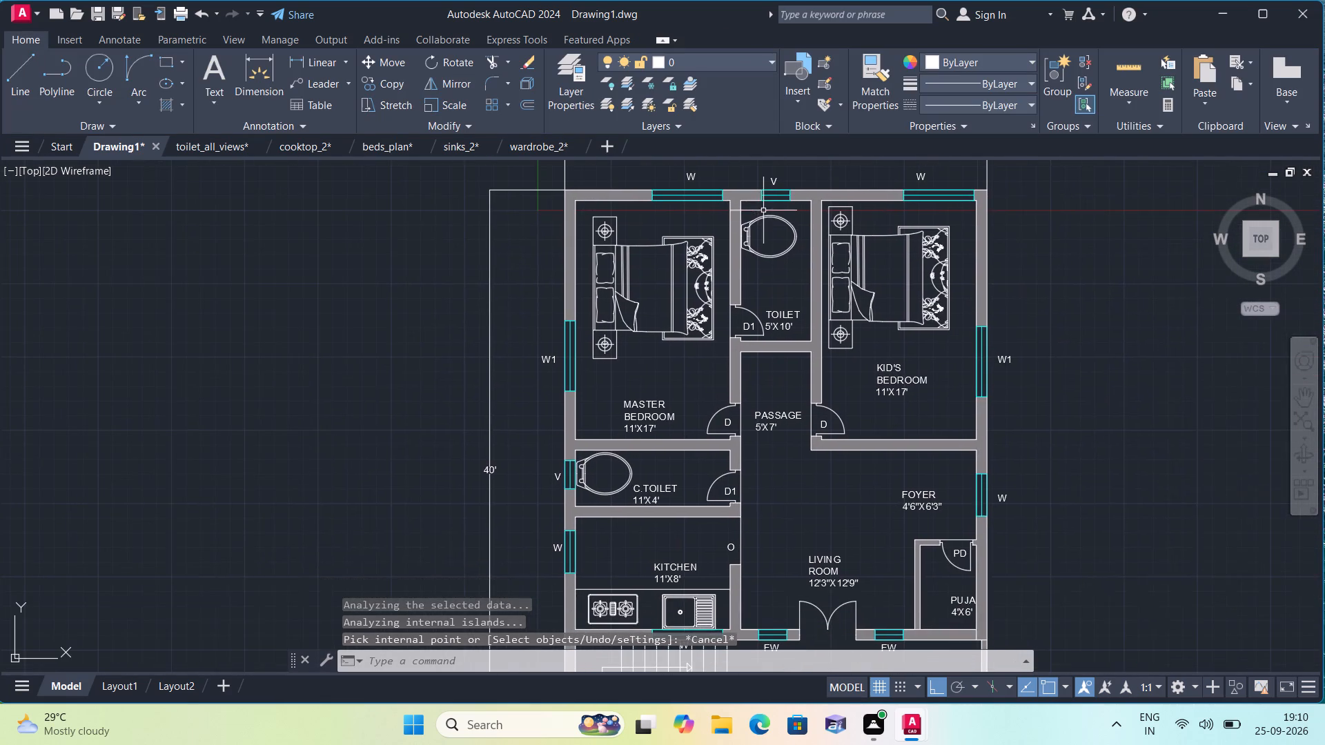
middle_drag(852, 397, 818, 248)
scroll(849, 394, down, 1)
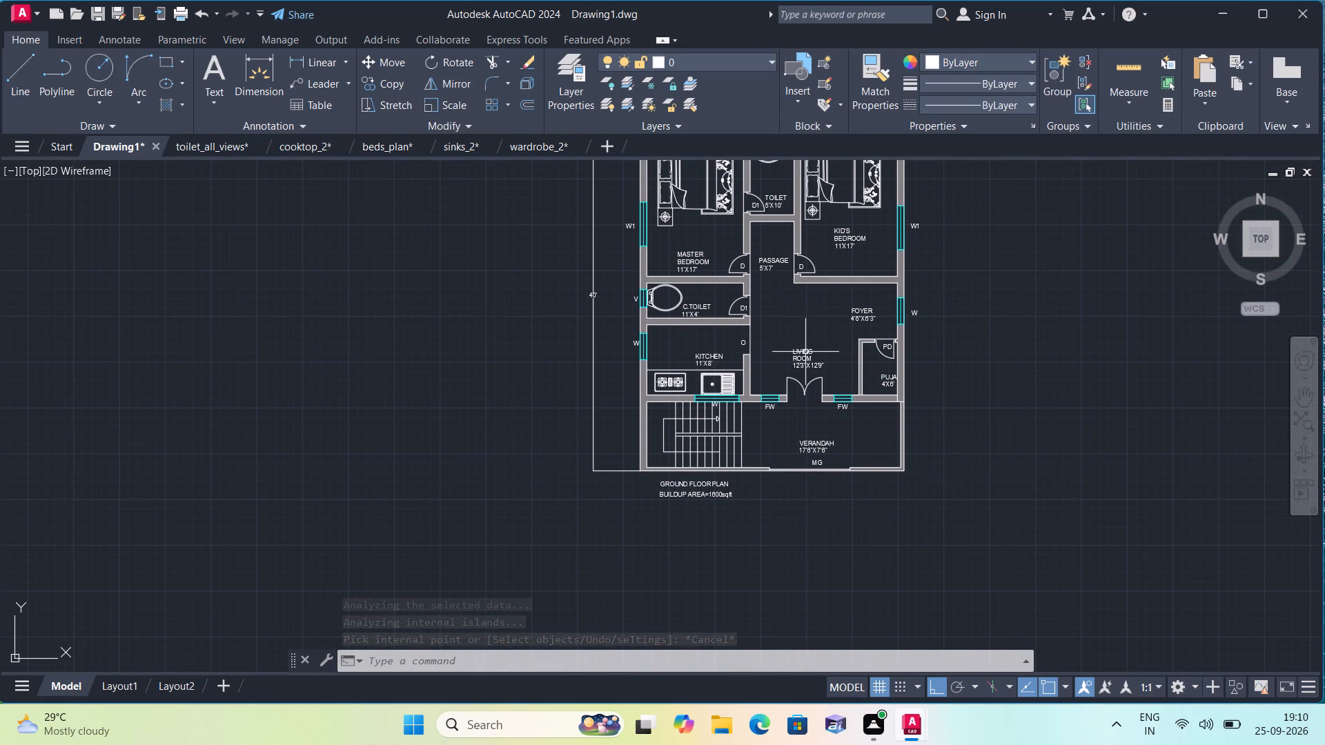
scroll(740, 307, up, 3)
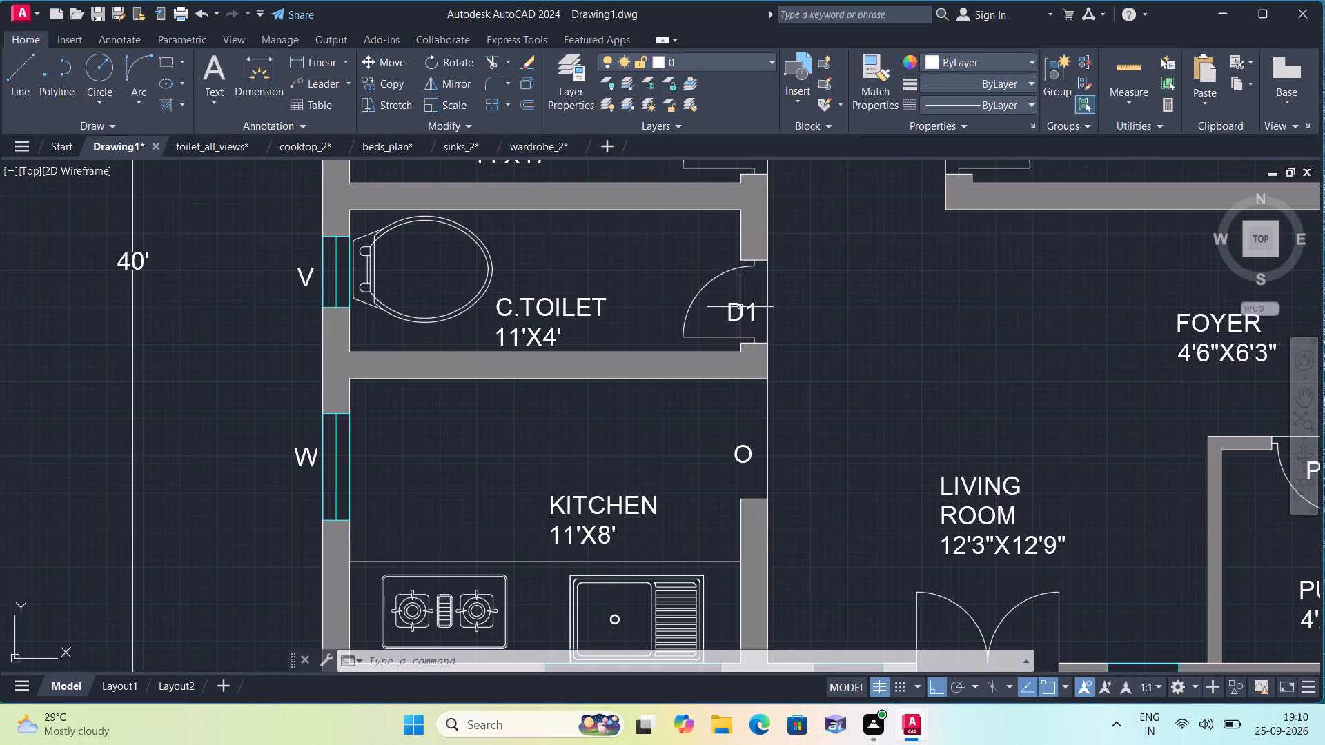
scroll(835, 362, down, 1)
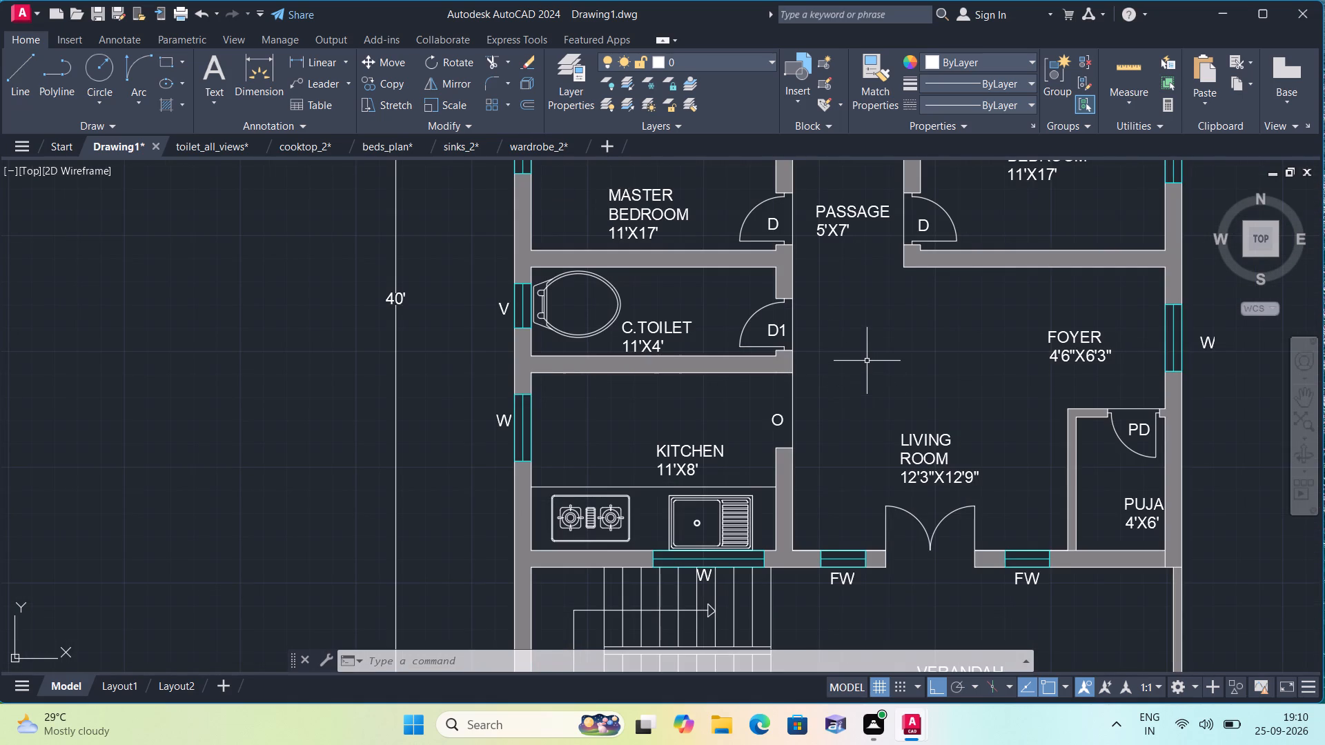
Add the multiline text [9.14m] in the empty area south-east of the verandah.
text(mt)
key(space)
middle_drag(873, 437, 693, 223)
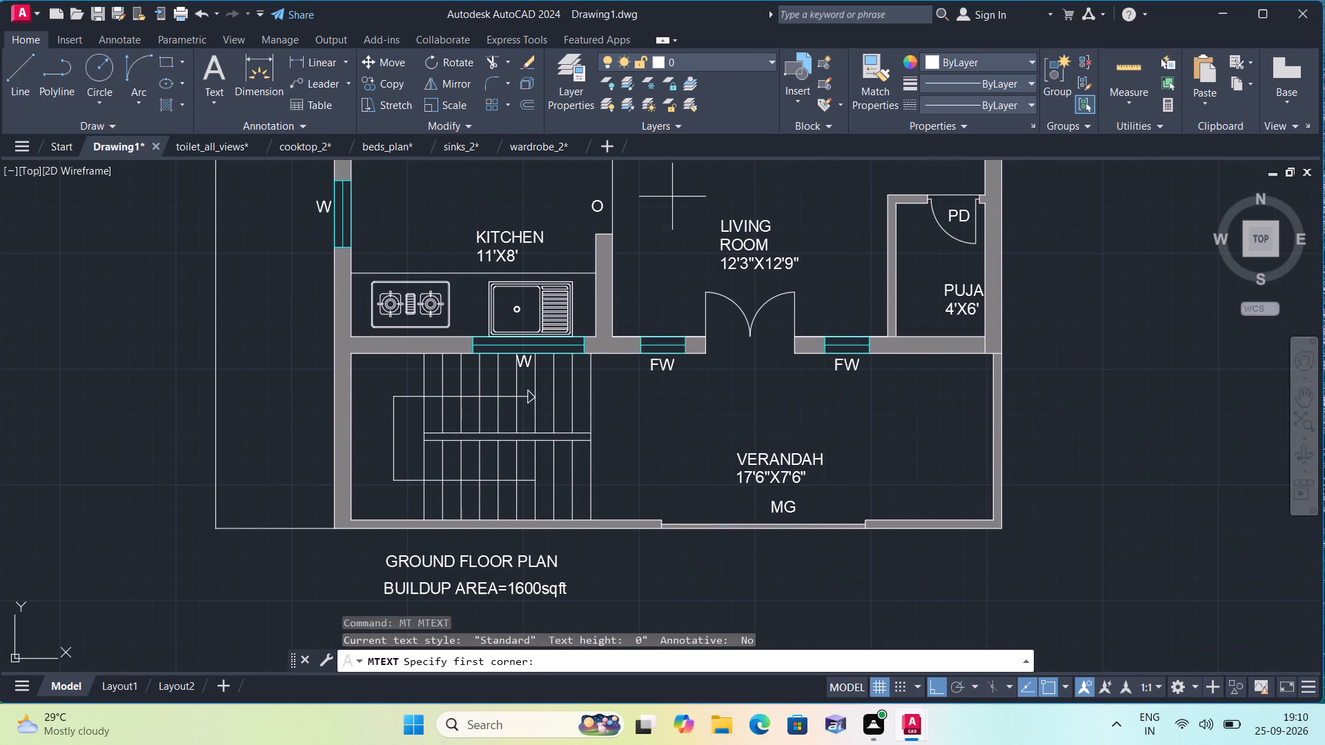
middle_drag(961, 413, 725, 255)
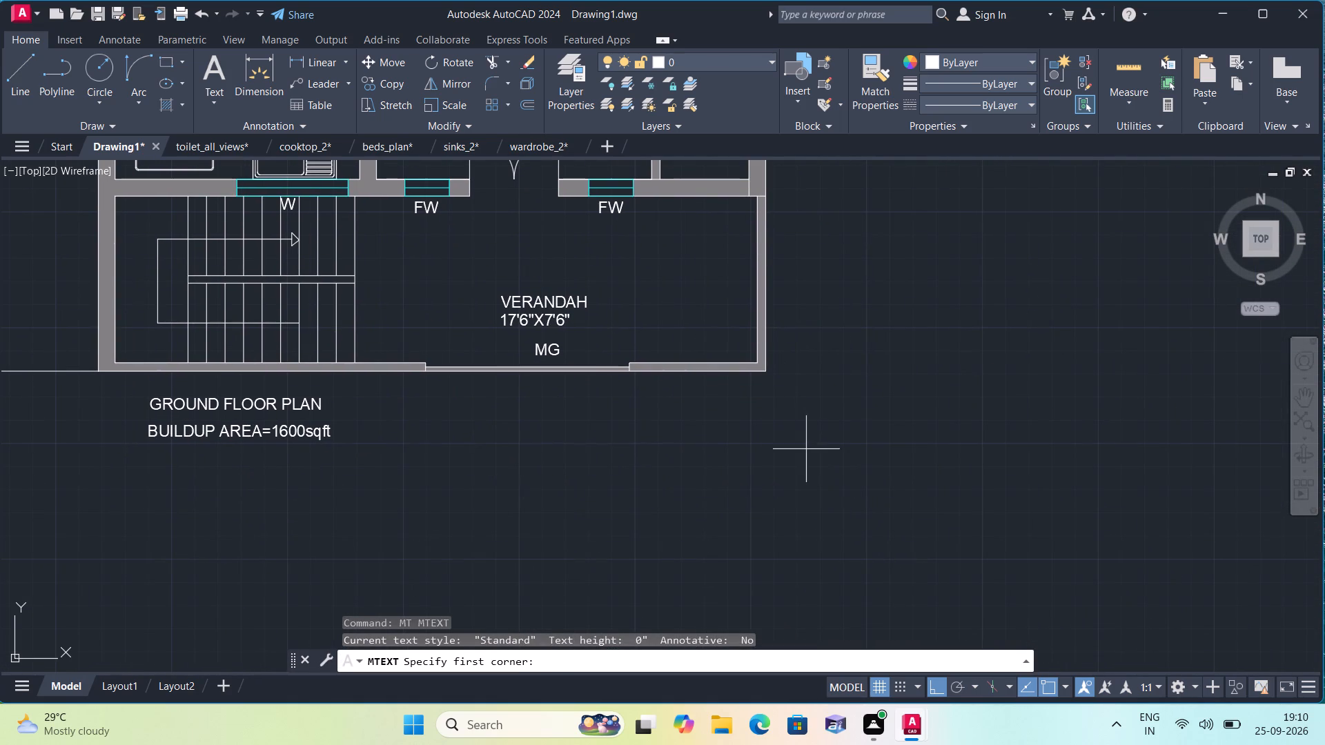
triple_click(799, 451)
click(799, 450)
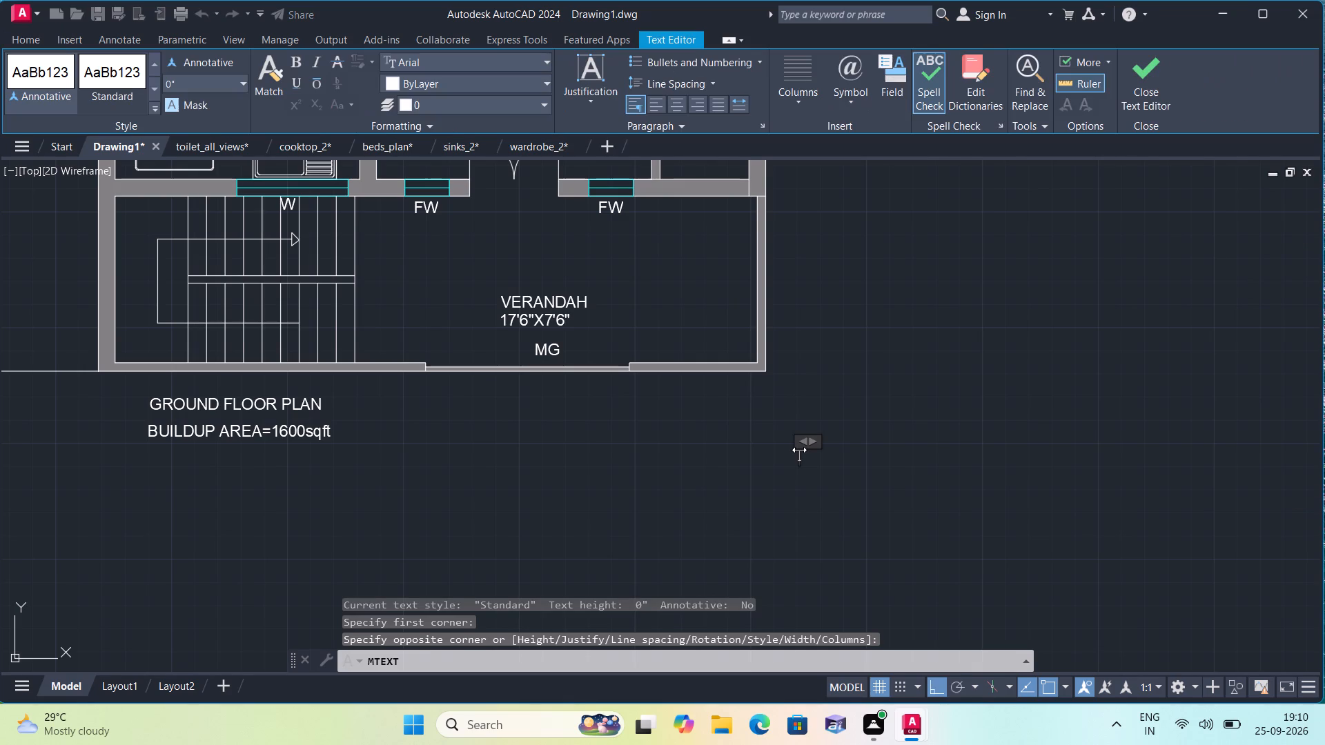
text(9.)
key(BackSpace)
text([9.14])
scroll(841, 459, up, 2)
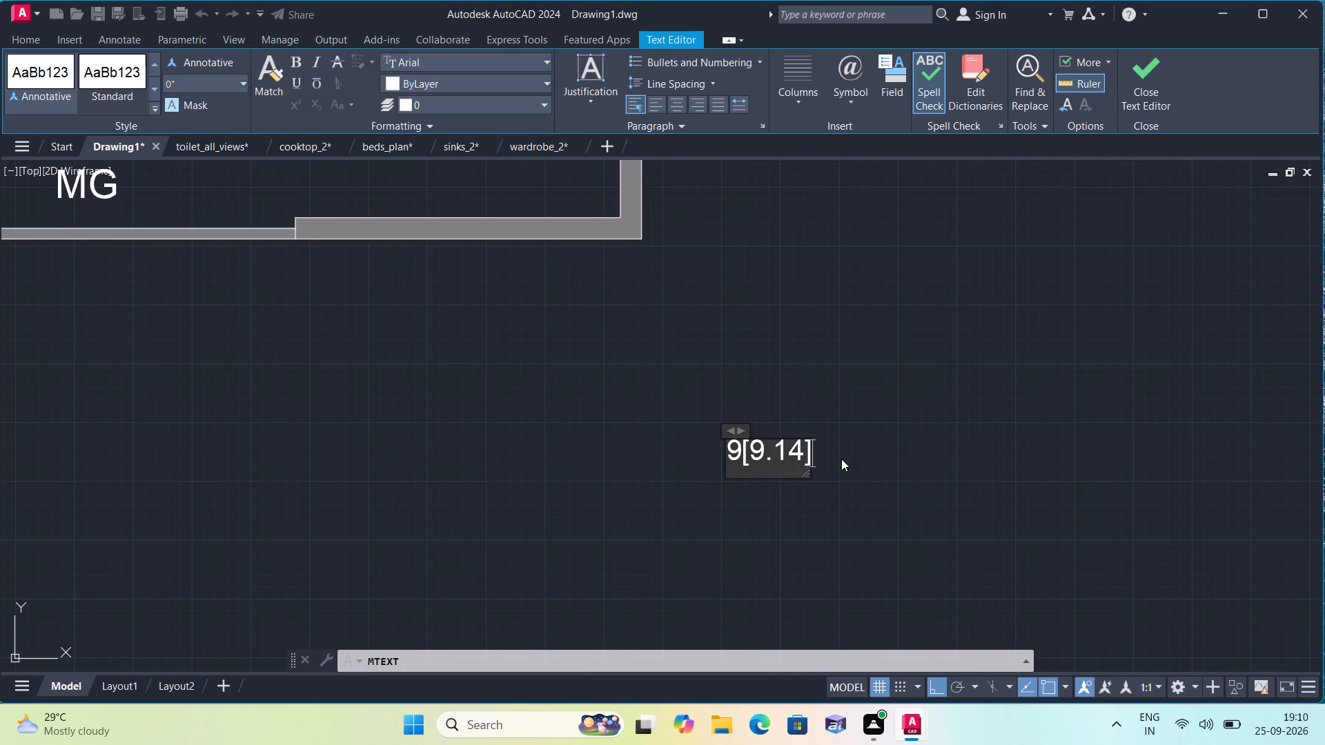
key(BackSpace)
key(BackSpace)
key(BackSpace)
key(BackSpace)
key(BackSpace)
key(BackSpace)
key(BackSpace)
key(bracketleft)
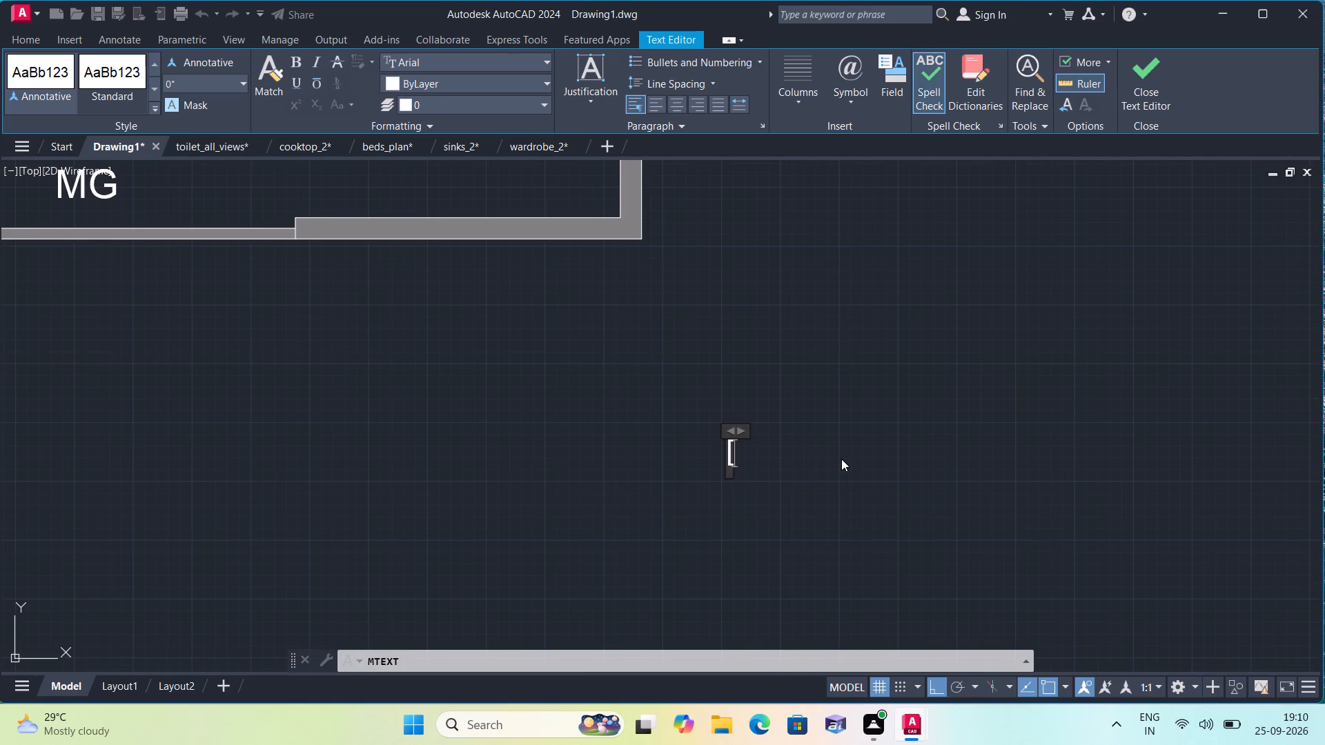
text(9.14)
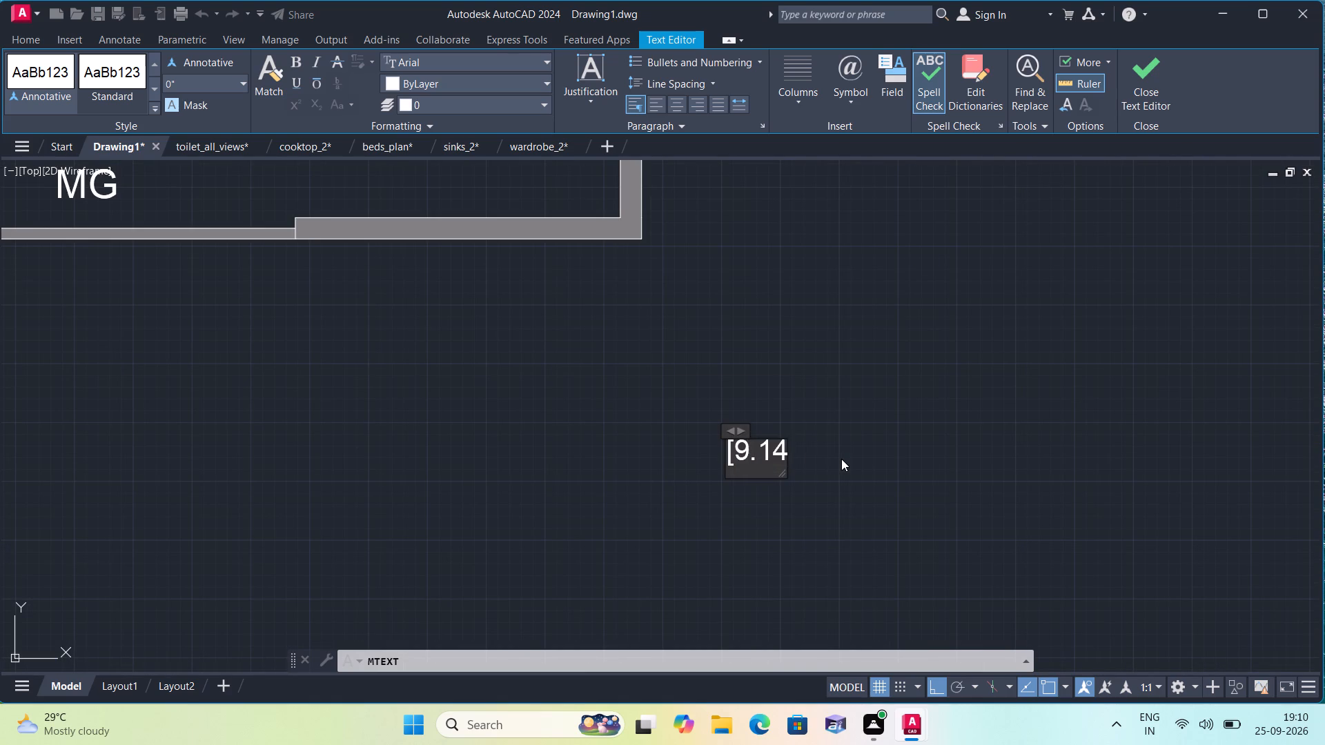
key(m)
key(bracketright)
click(789, 498)
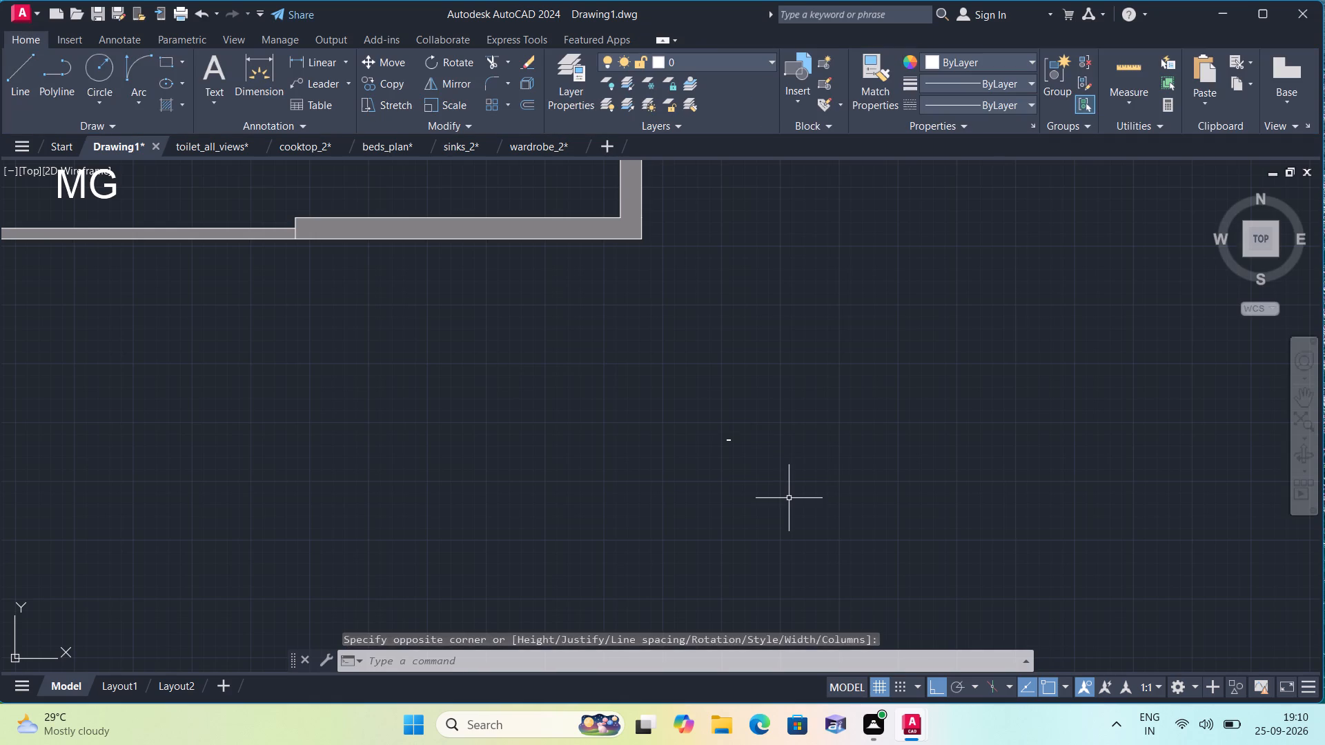
Add the multiline text [12.19m] just below the [9.14m] text.
key(space)
triple_click(759, 490)
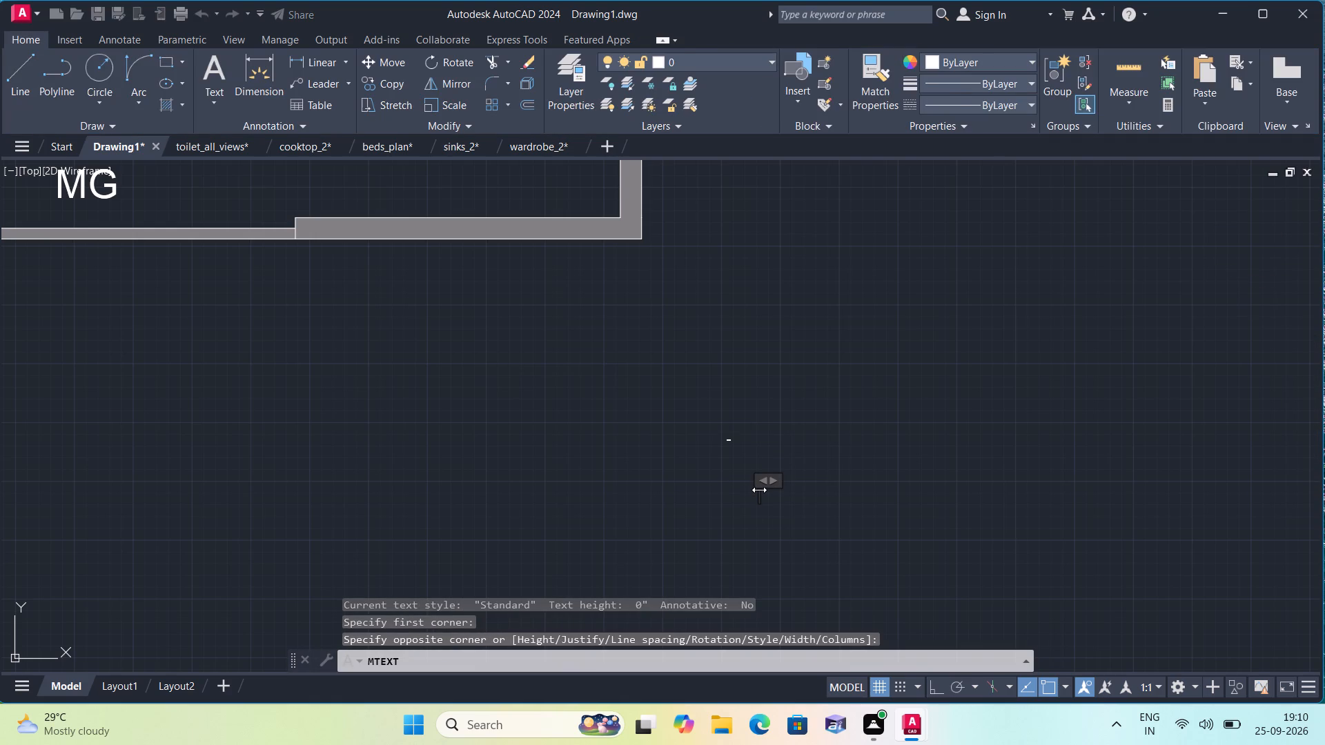
text([1)
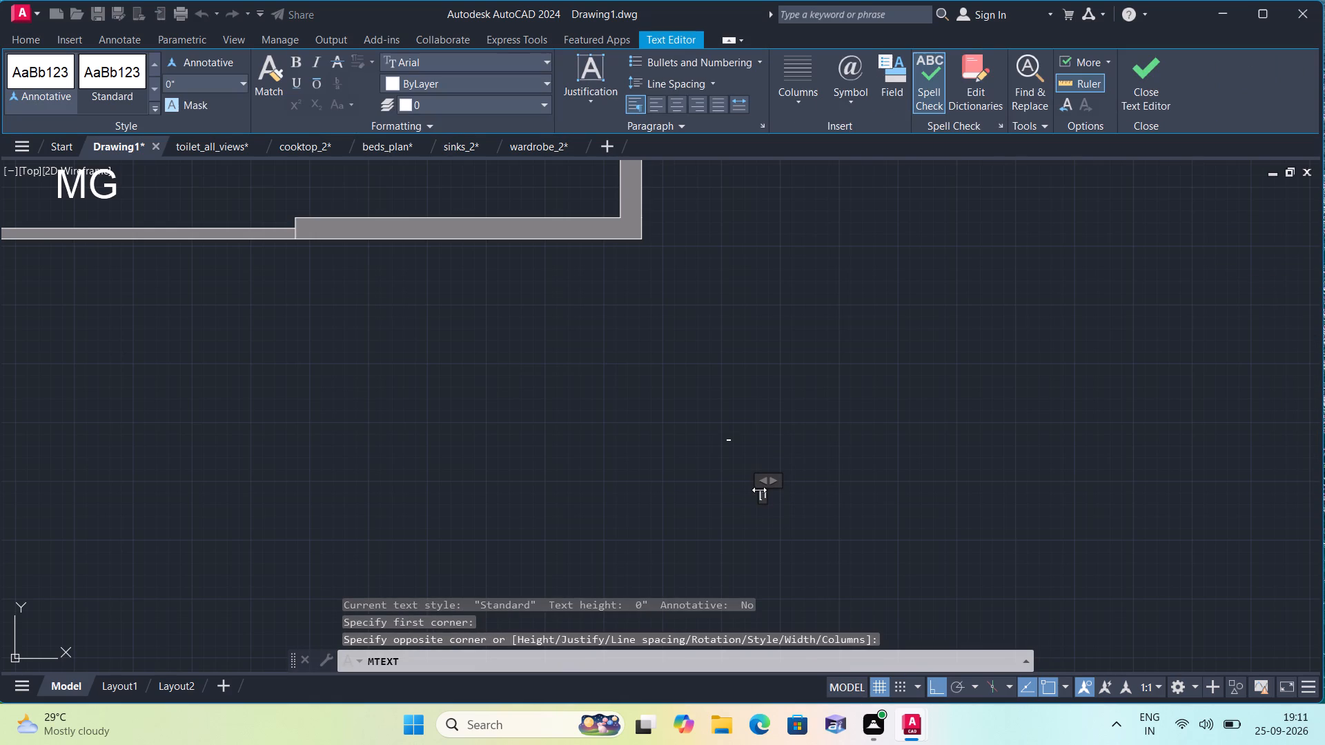
text(2.19)
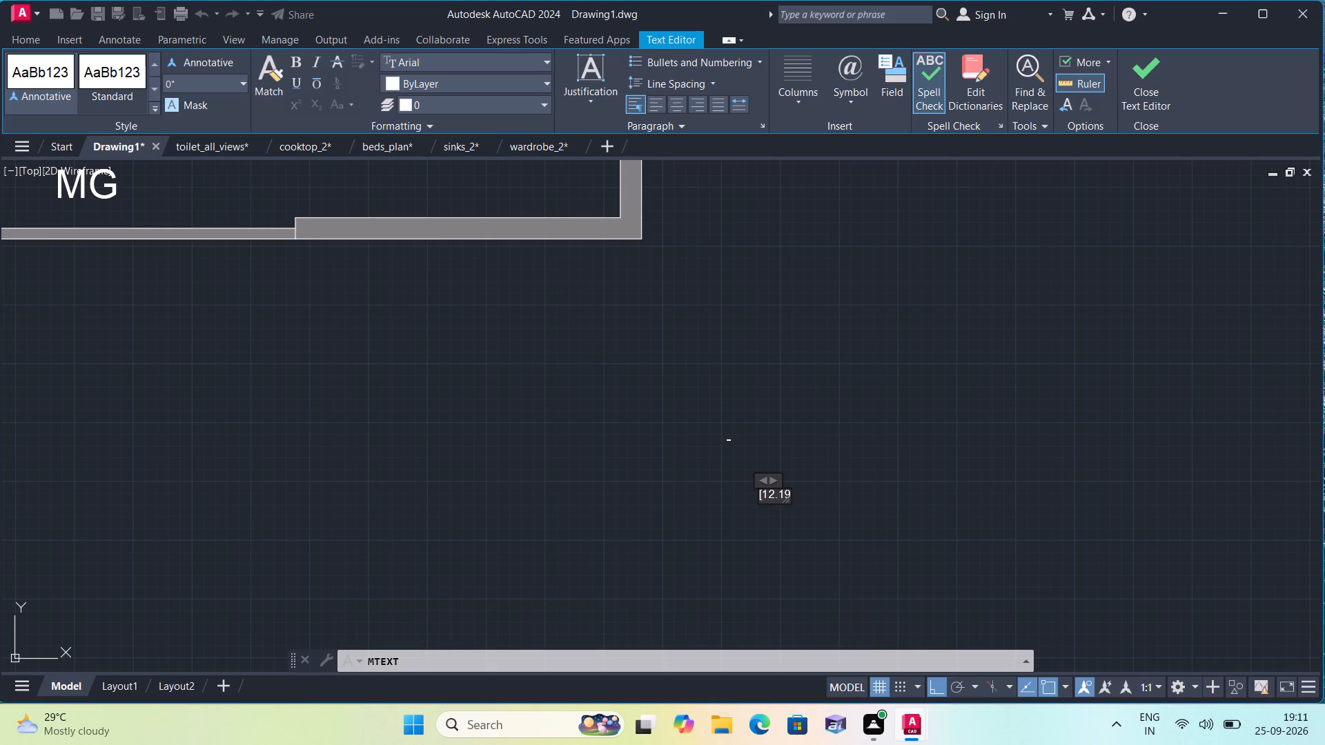
text(m])
click(742, 503)
Set the text height of both the [9.14m] and [12.19m] texts to 6".
click(783, 524)
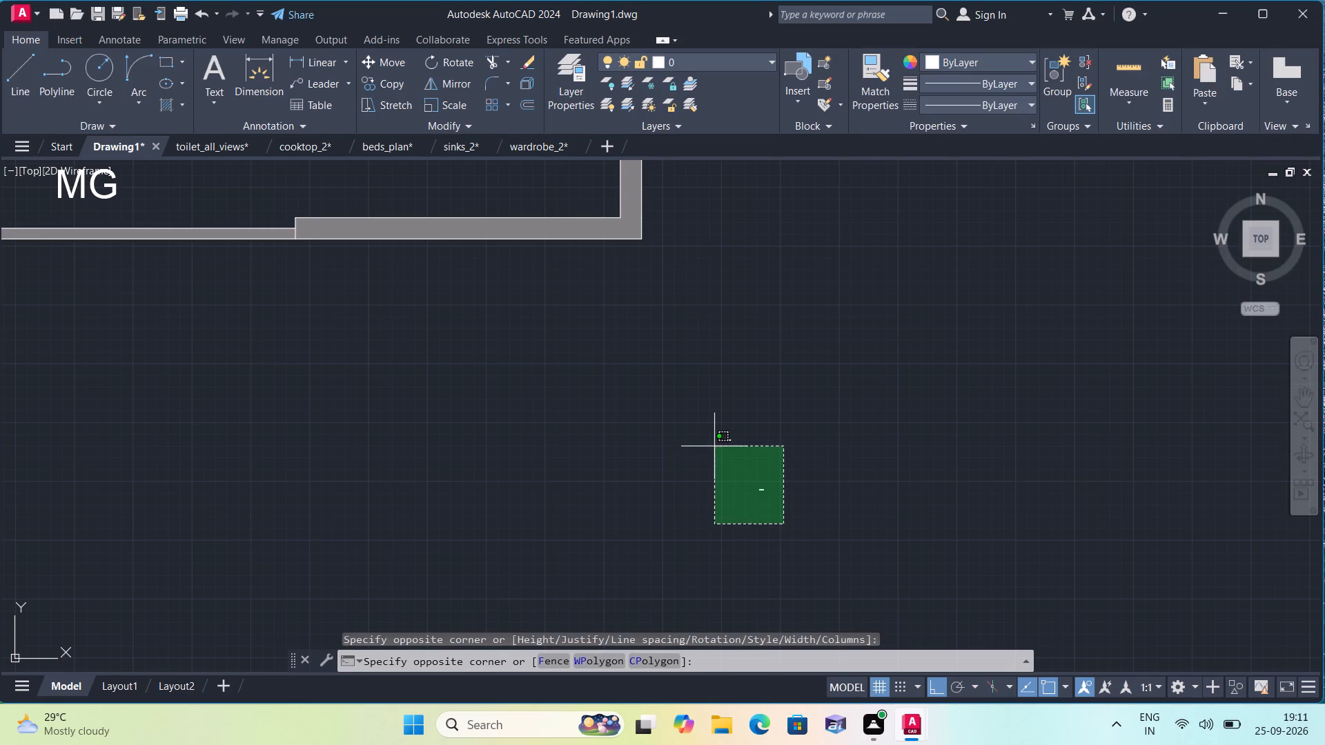
click(688, 415)
right_click(688, 415)
click(705, 391)
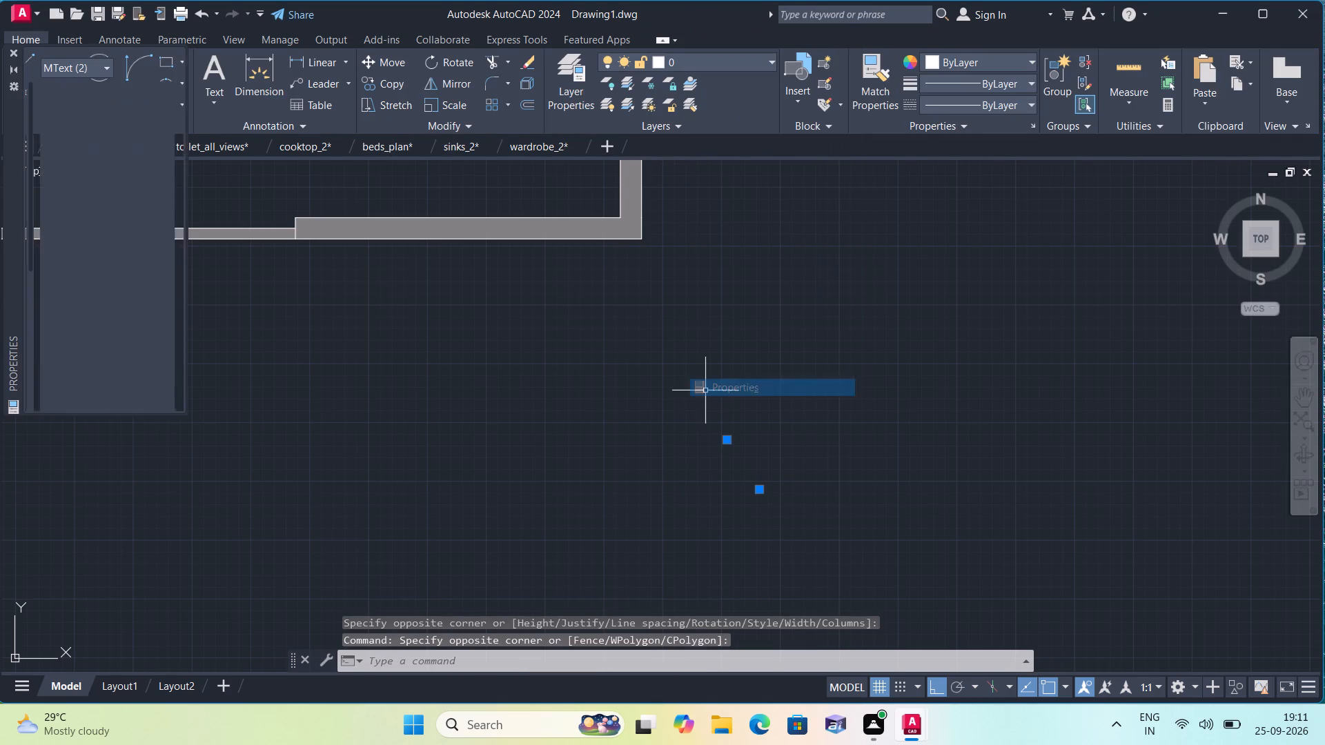
scroll(343, 334, down, 1)
scroll(92, 333, down, 4)
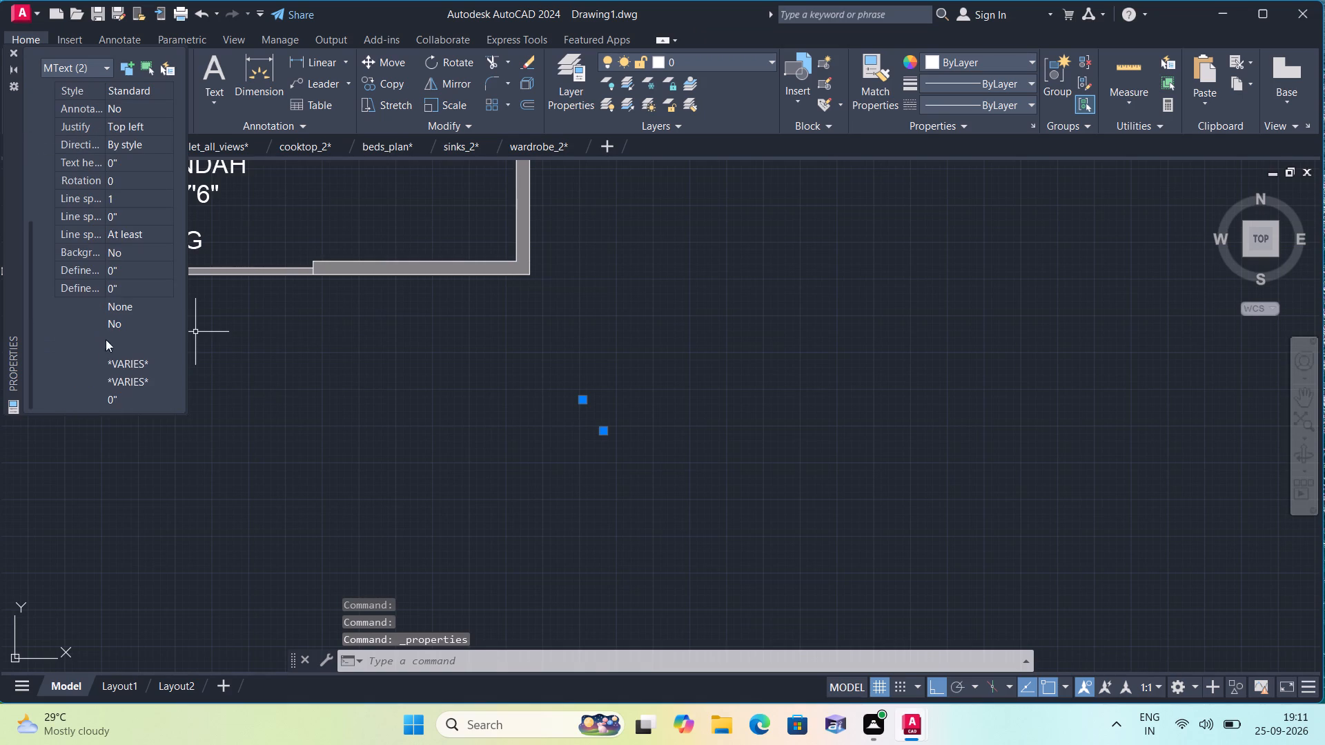
click(123, 166)
key(BackSpace)
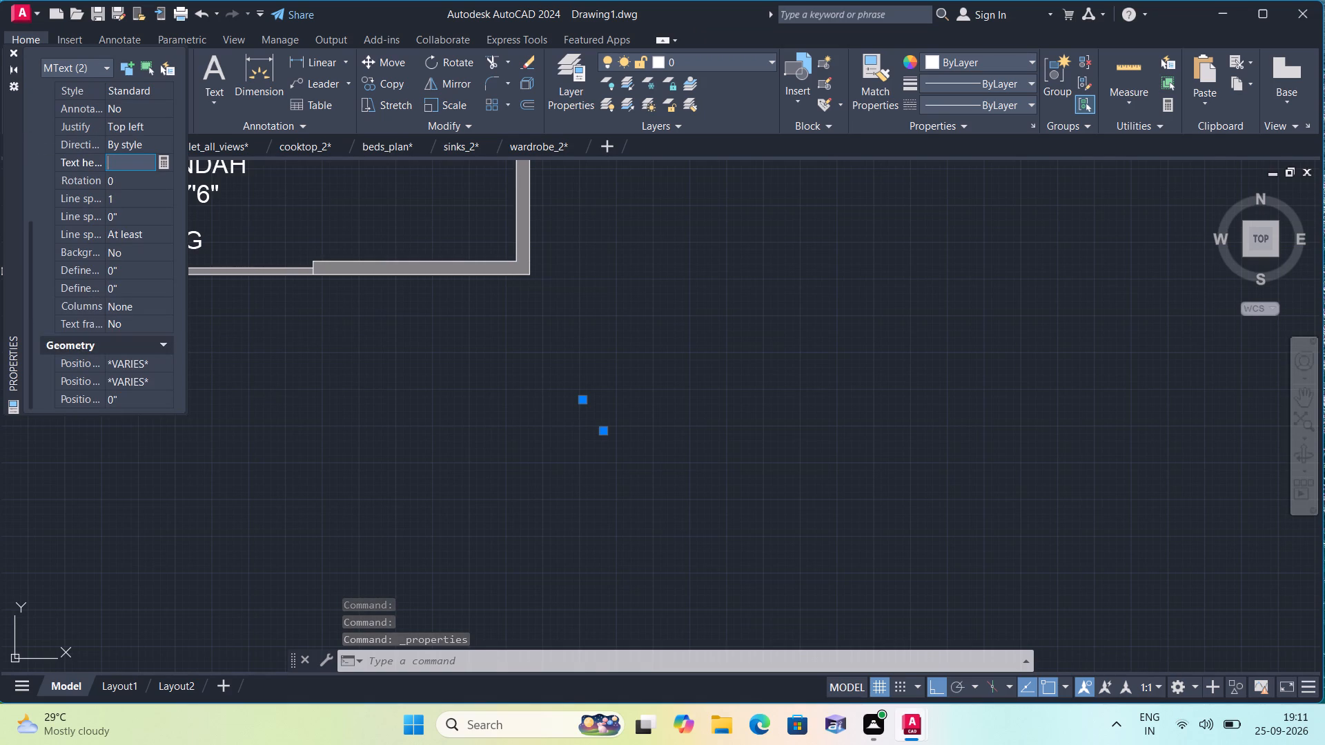
text(6")
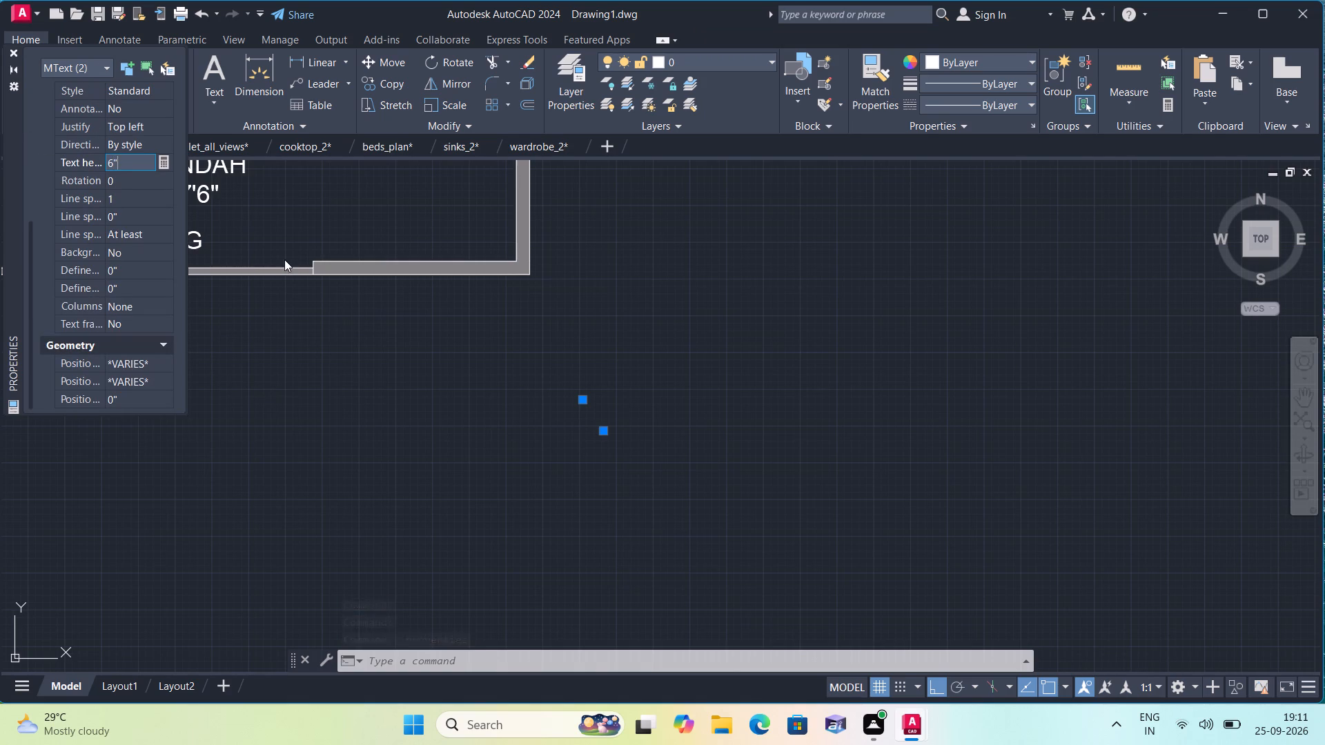
click(278, 373)
click(14, 52)
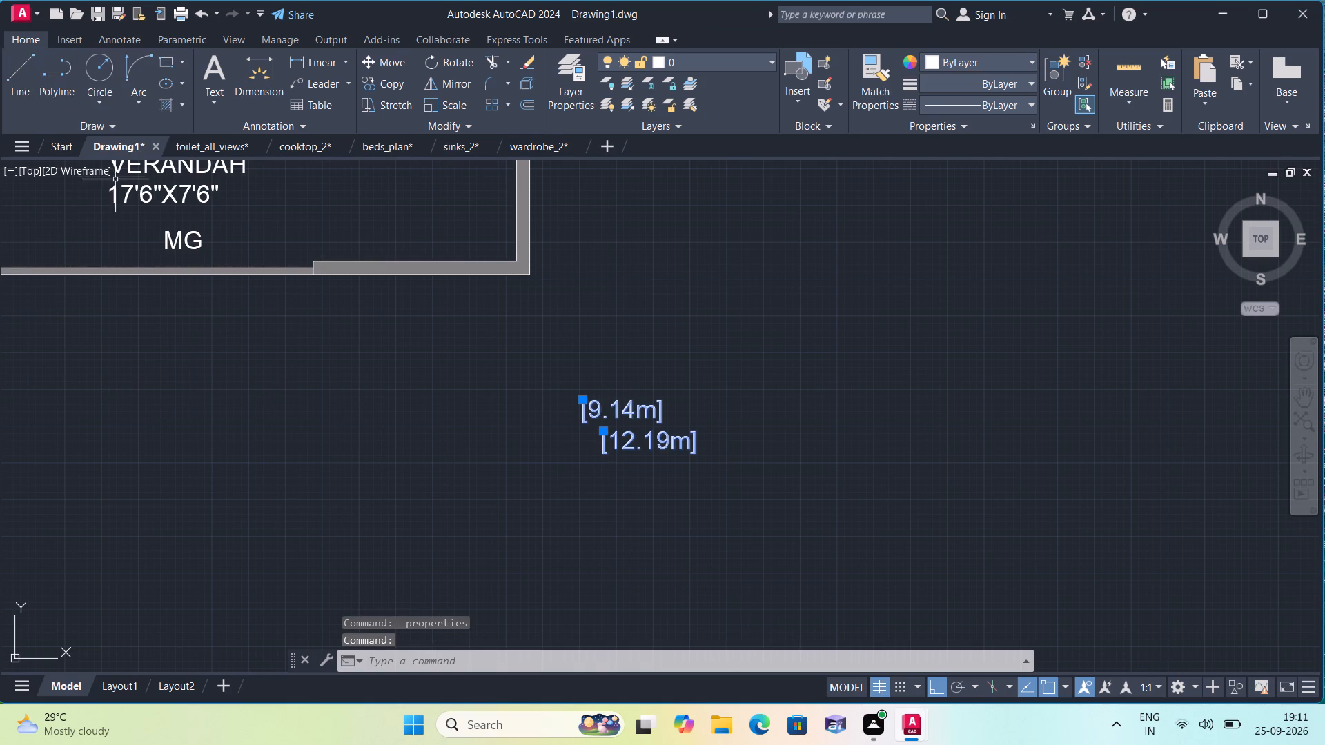
key(Escape)
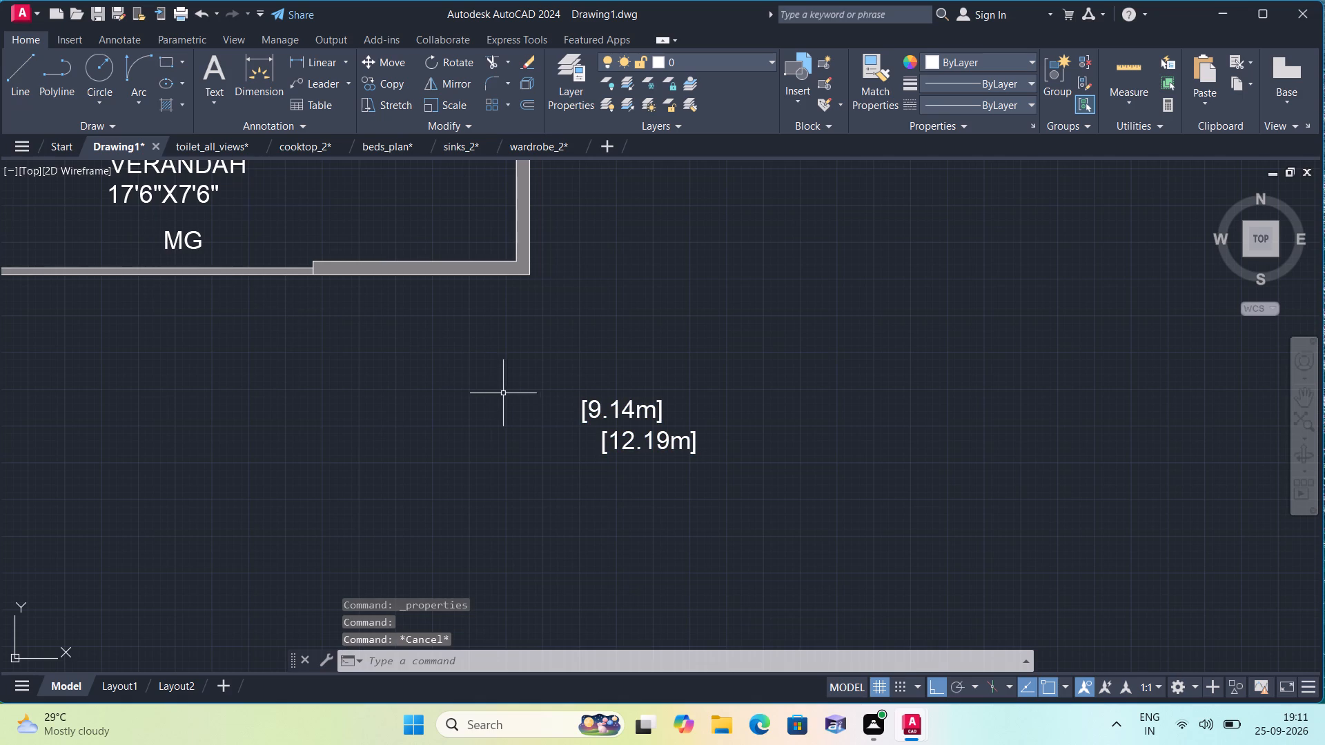
Rotate the [12.19m] text 90 degrees so it reads vertically.
scroll(501, 390, down, 1)
scroll(714, 635, up, 2)
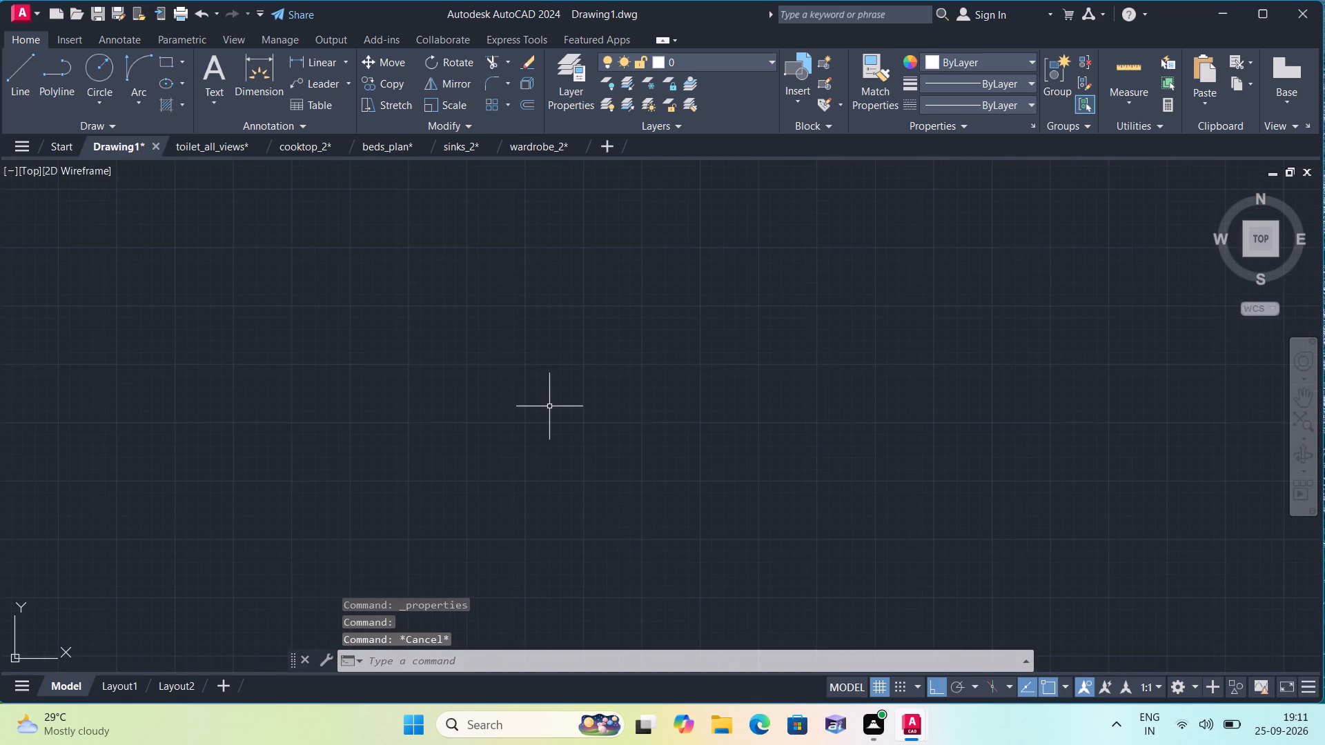
middle_drag(544, 408, 656, 559)
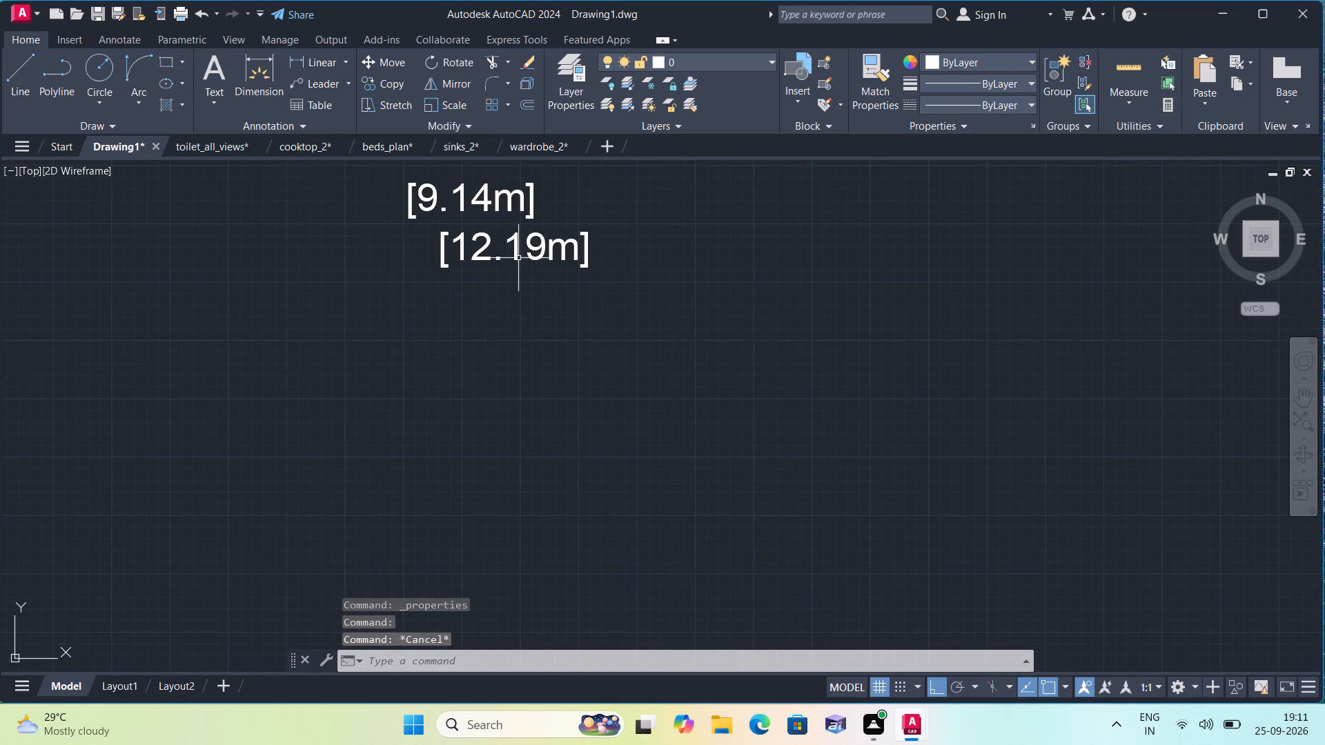
click(518, 257)
scroll(518, 257, down, 1)
middle_drag(518, 257, 580, 491)
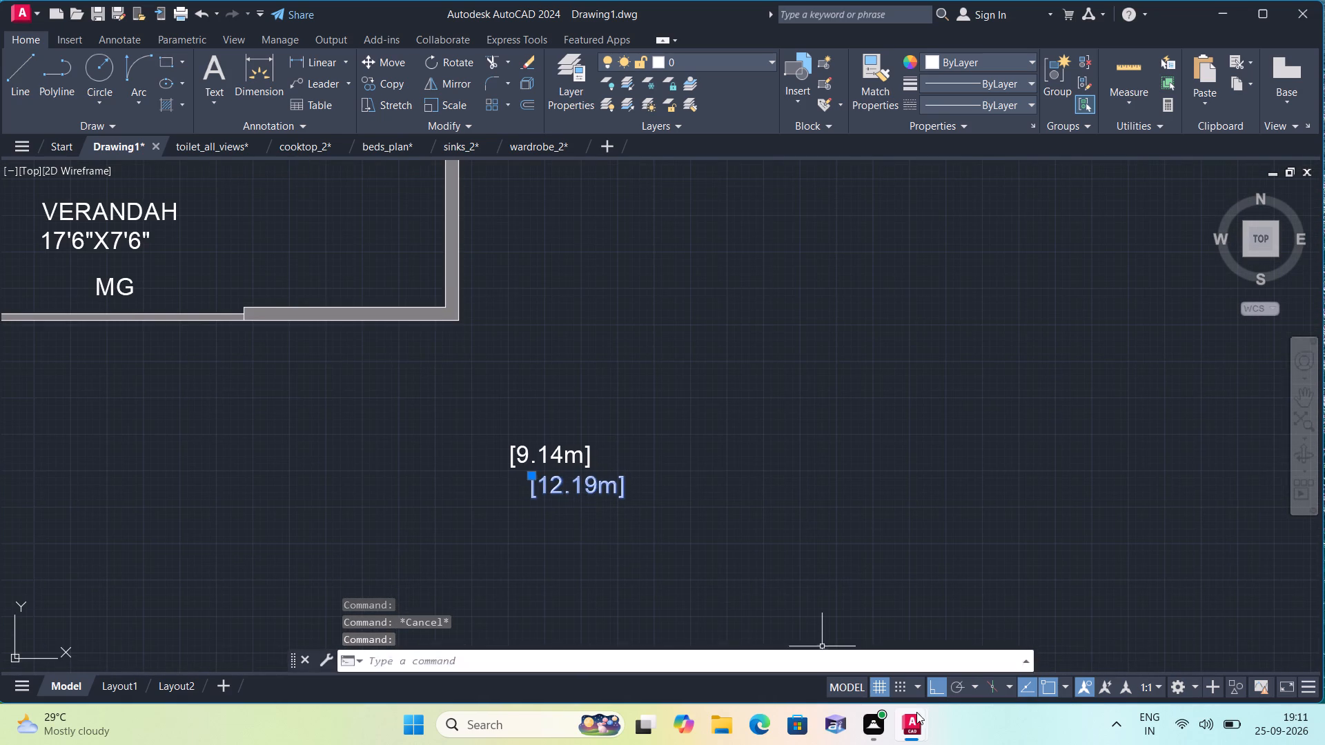
click(439, 62)
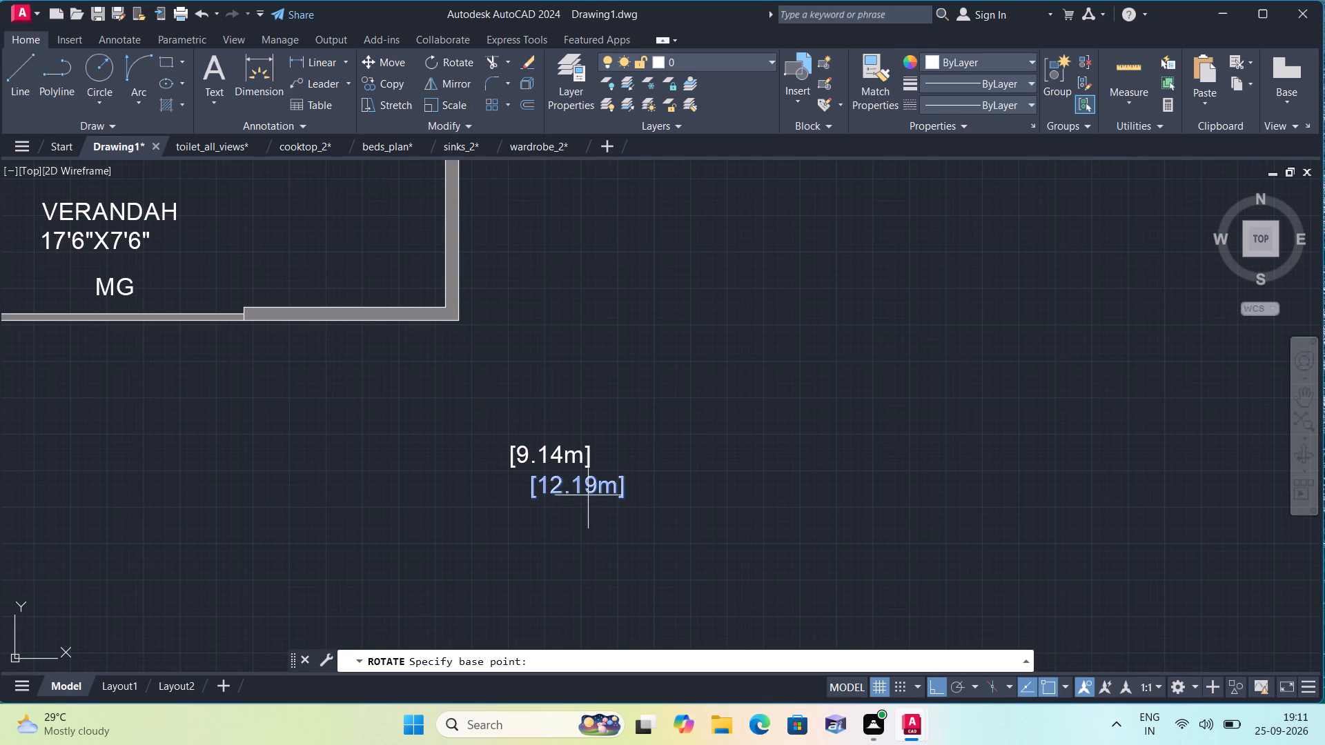
click(590, 486)
click(571, 320)
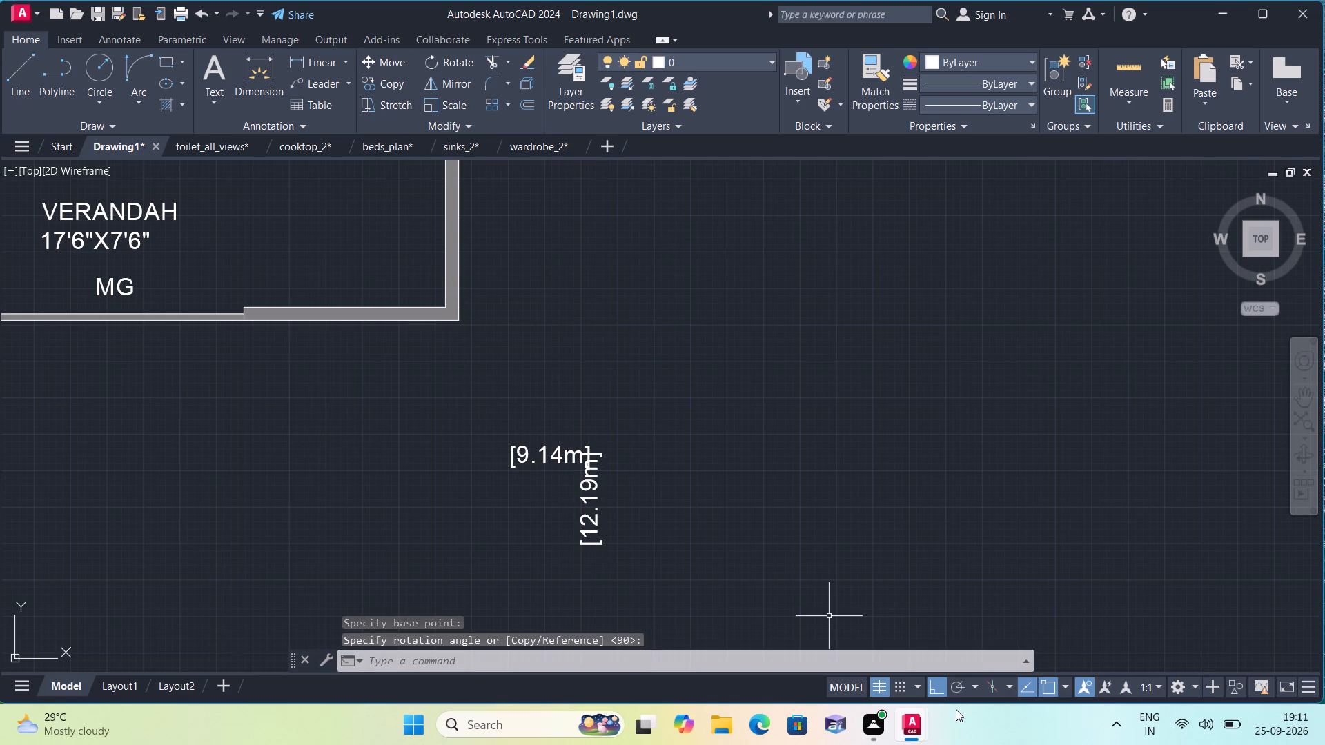
With ortho off, move the vertical [12.19m] text next to the 40' dimension west of the plan, on the side facing the building.
click(935, 684)
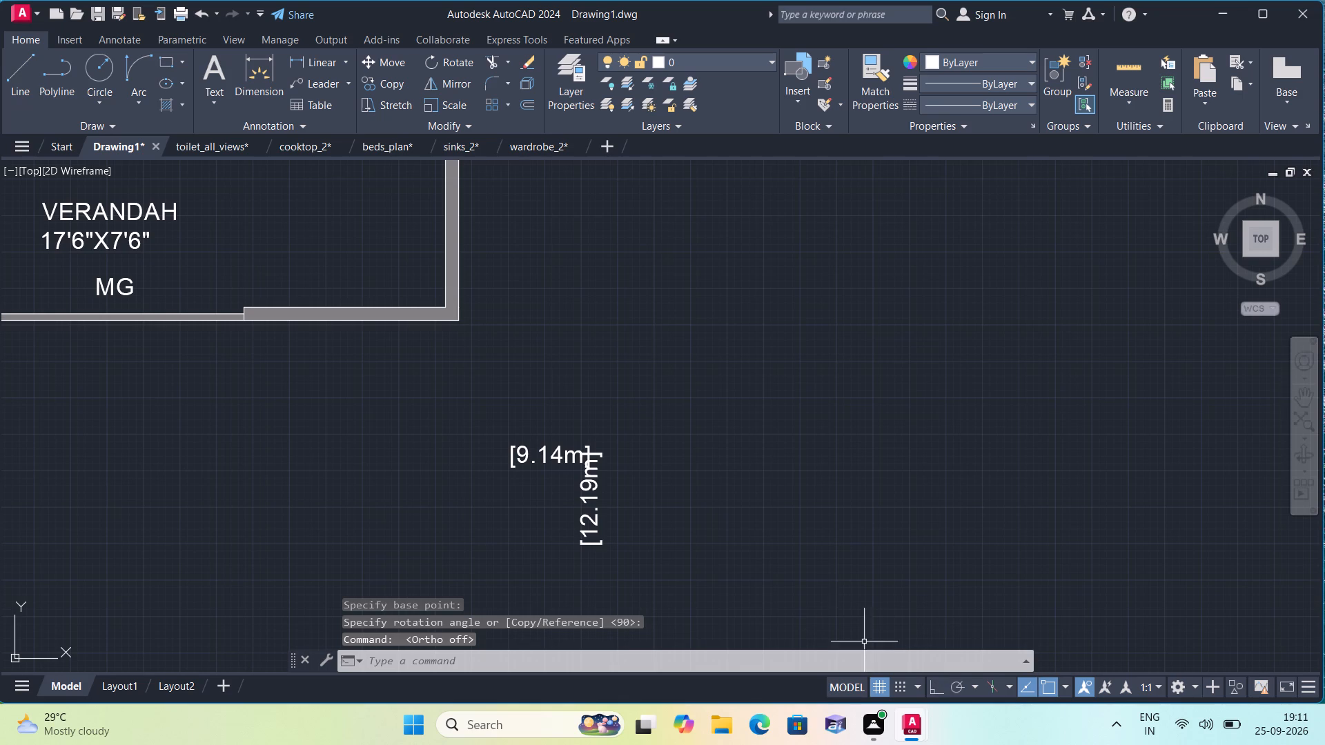
middle_drag(614, 515, 617, 519)
middle_drag(617, 519, 742, 524)
scroll(749, 541, up, 1)
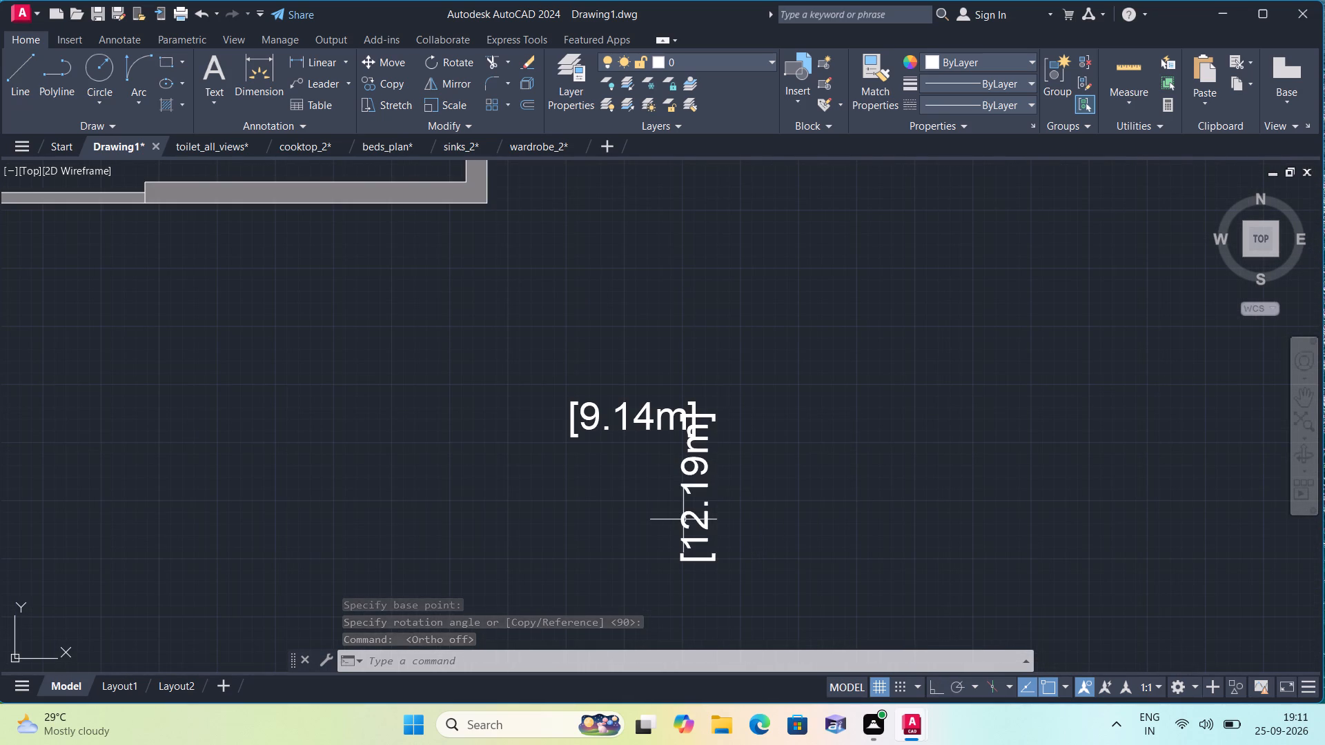
click(683, 519)
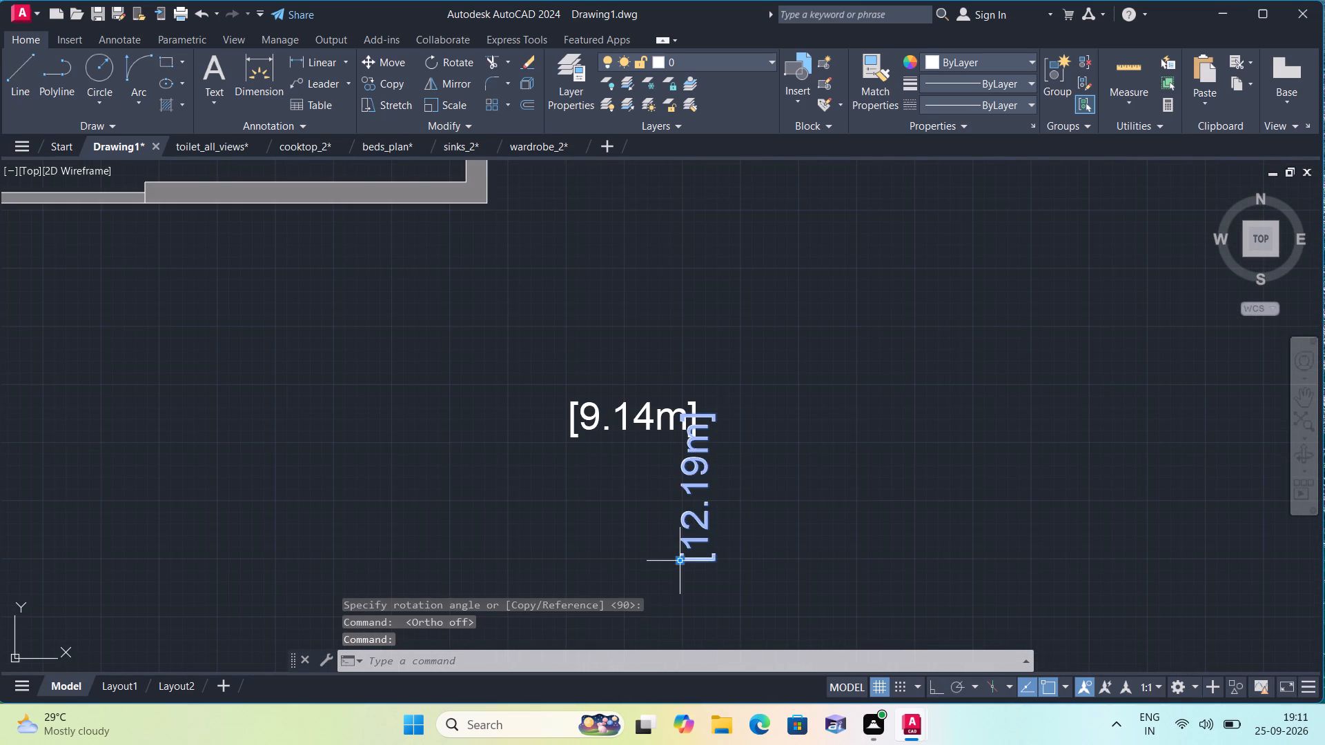
click(679, 562)
scroll(346, 481, down, 1)
middle_drag(346, 482, 668, 607)
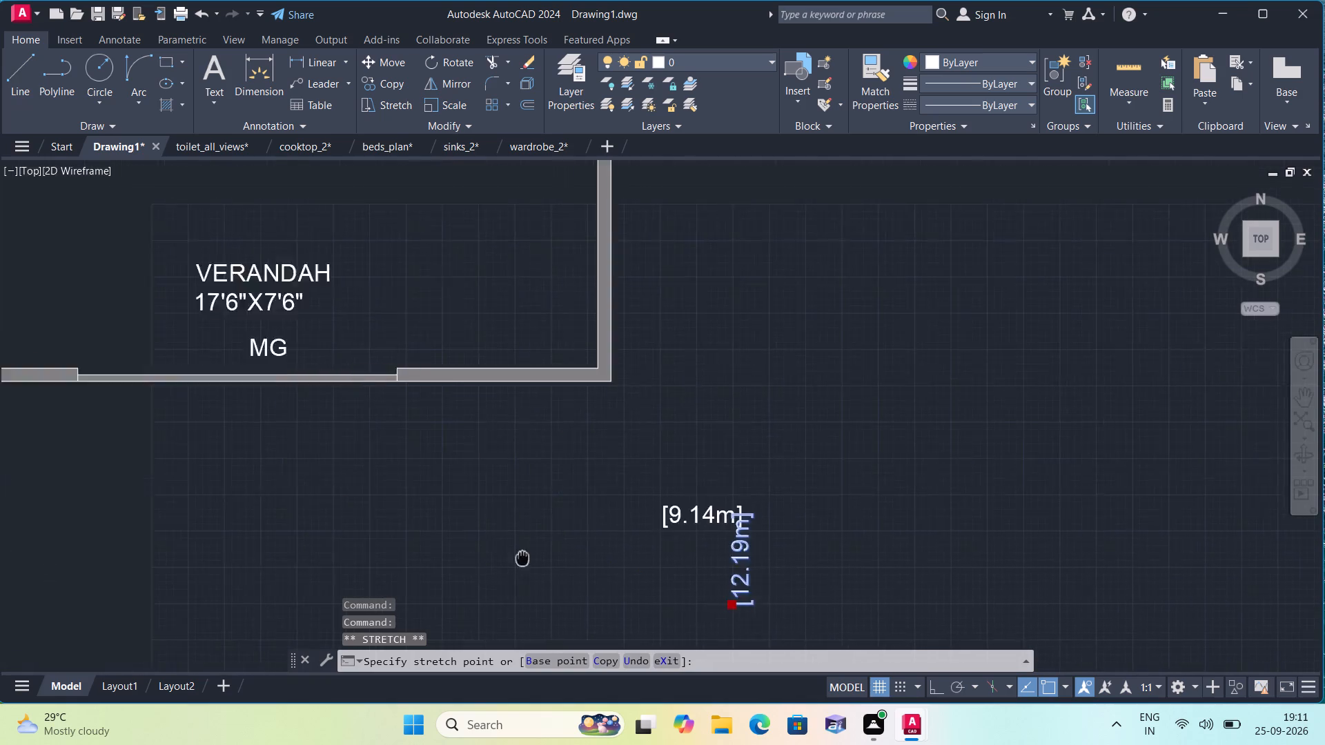
middle_drag(668, 607, 692, 615)
middle_drag(192, 437, 428, 508)
scroll(219, 451, down, 1)
middle_drag(130, 324, 177, 365)
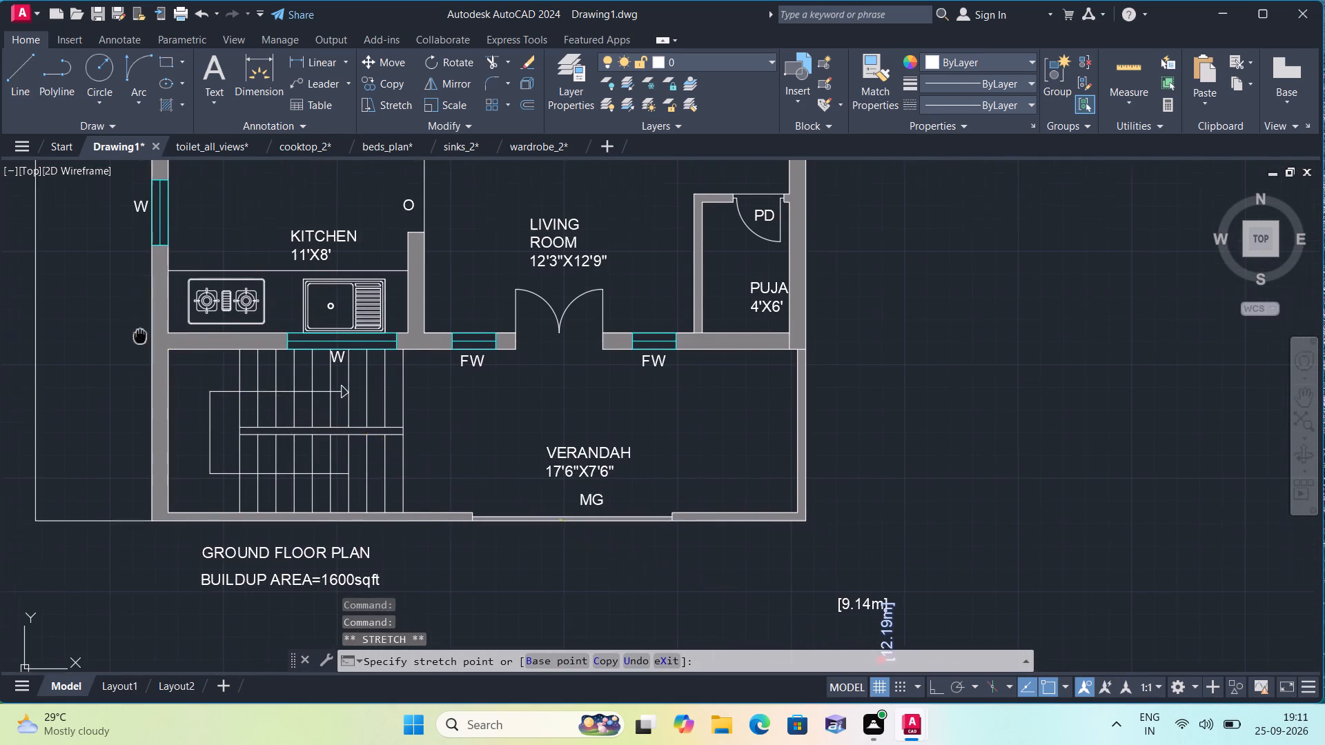
middle_drag(177, 365, 291, 450)
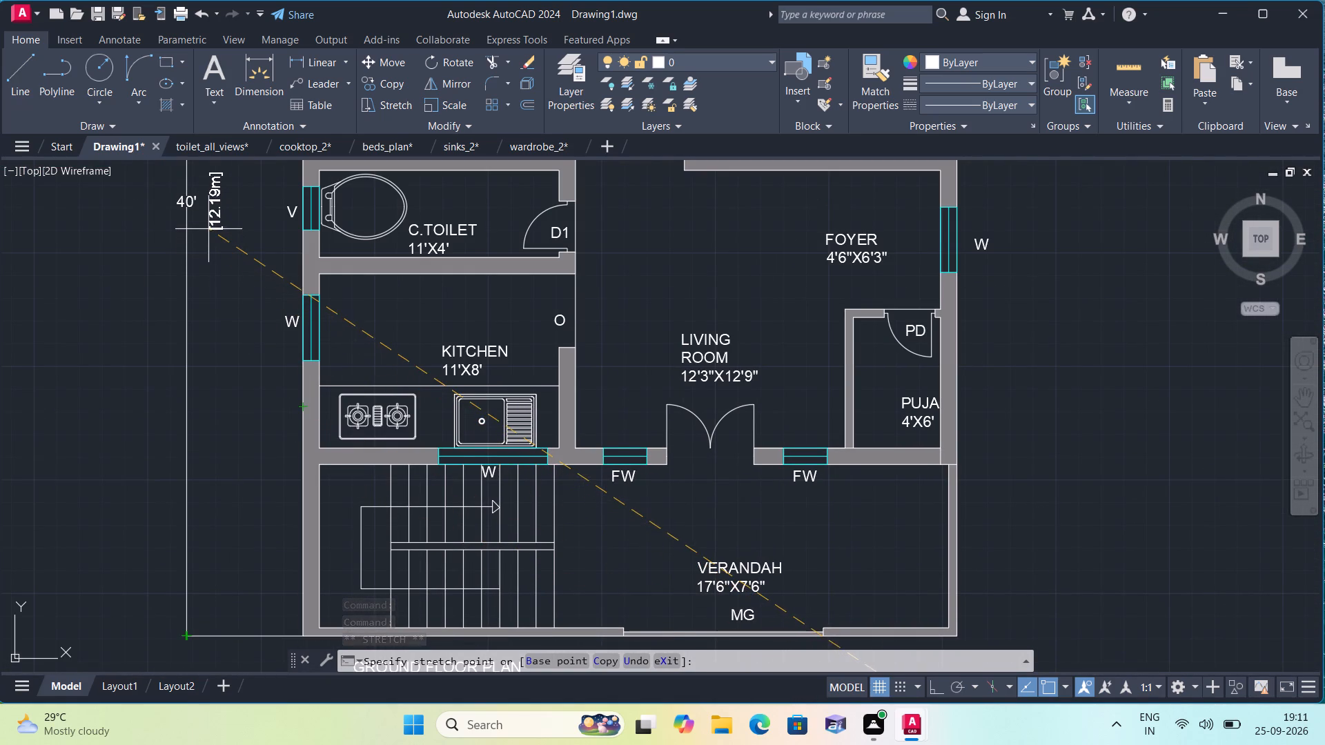
click(208, 229)
Move the [9.14m] text directly below the 30' dimension value north of the plan.
scroll(728, 576, down, 3)
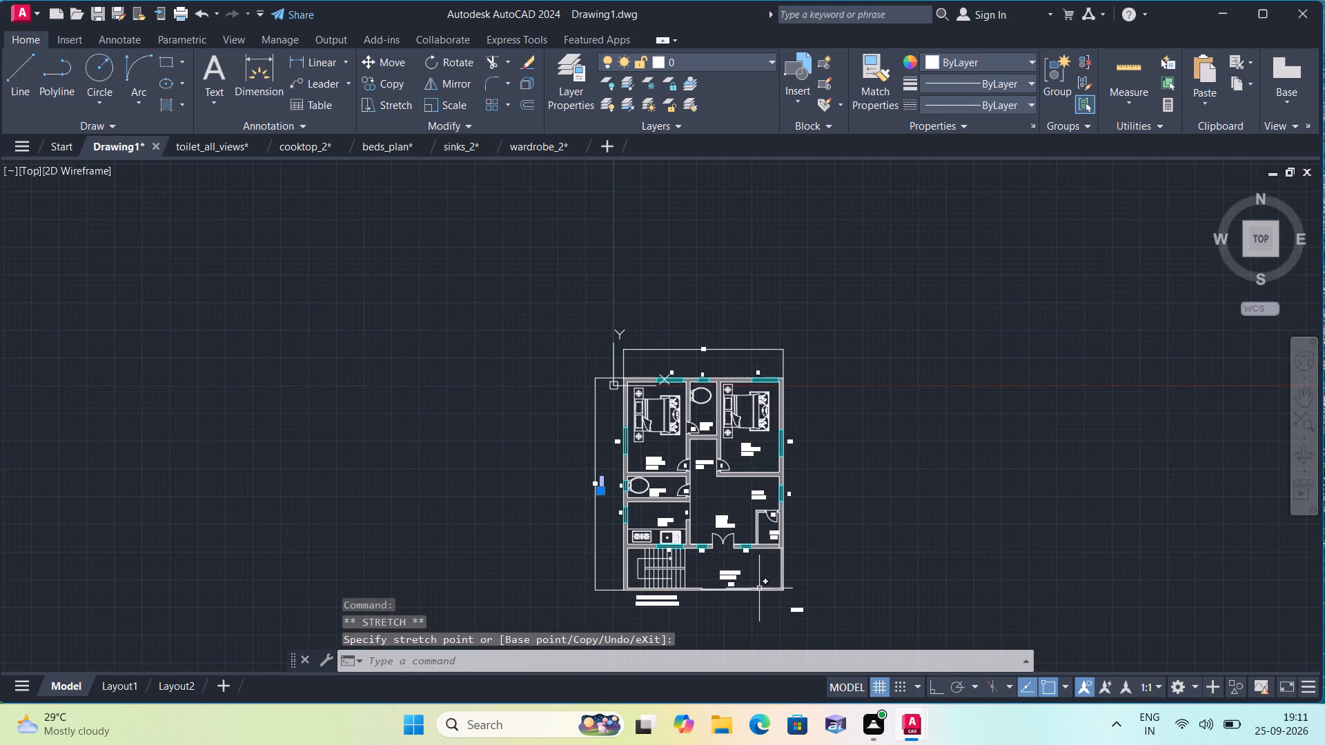
scroll(792, 619, up, 2)
click(789, 599)
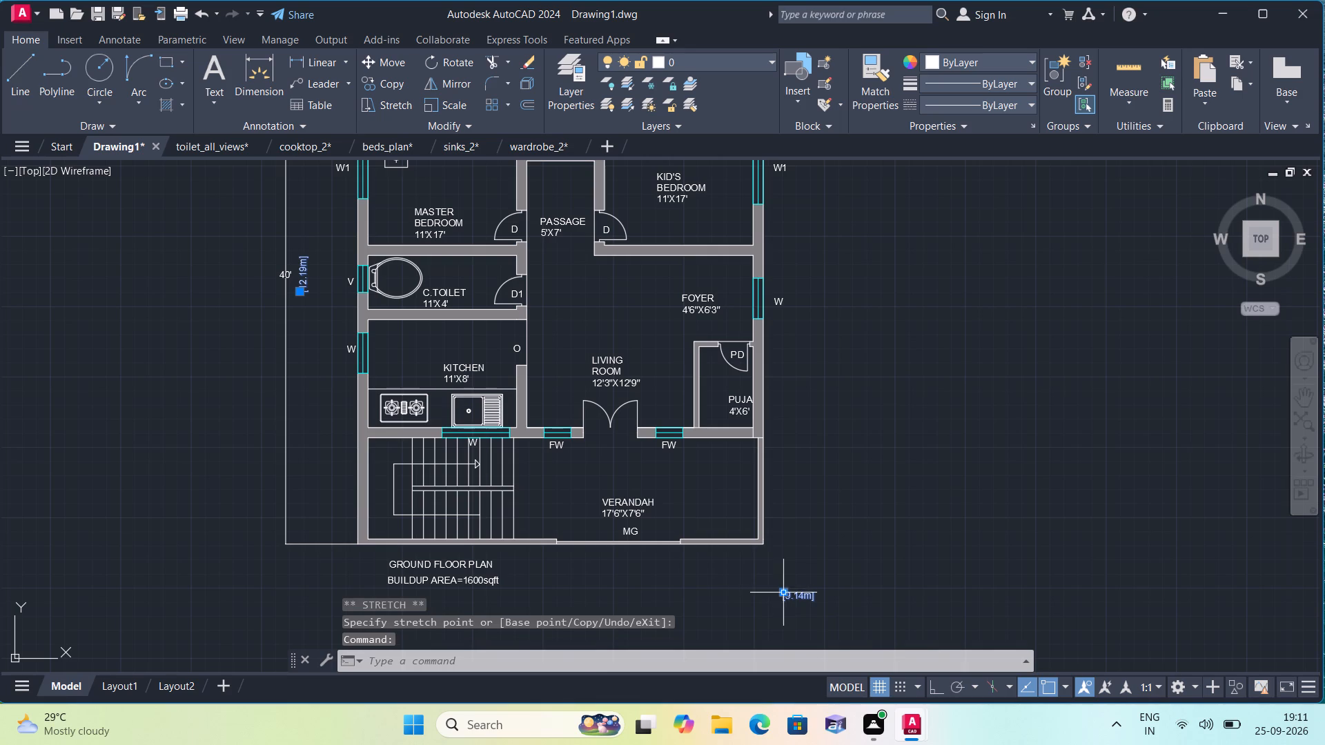
click(786, 590)
scroll(667, 406, down, 2)
middle_drag(614, 346, 622, 366)
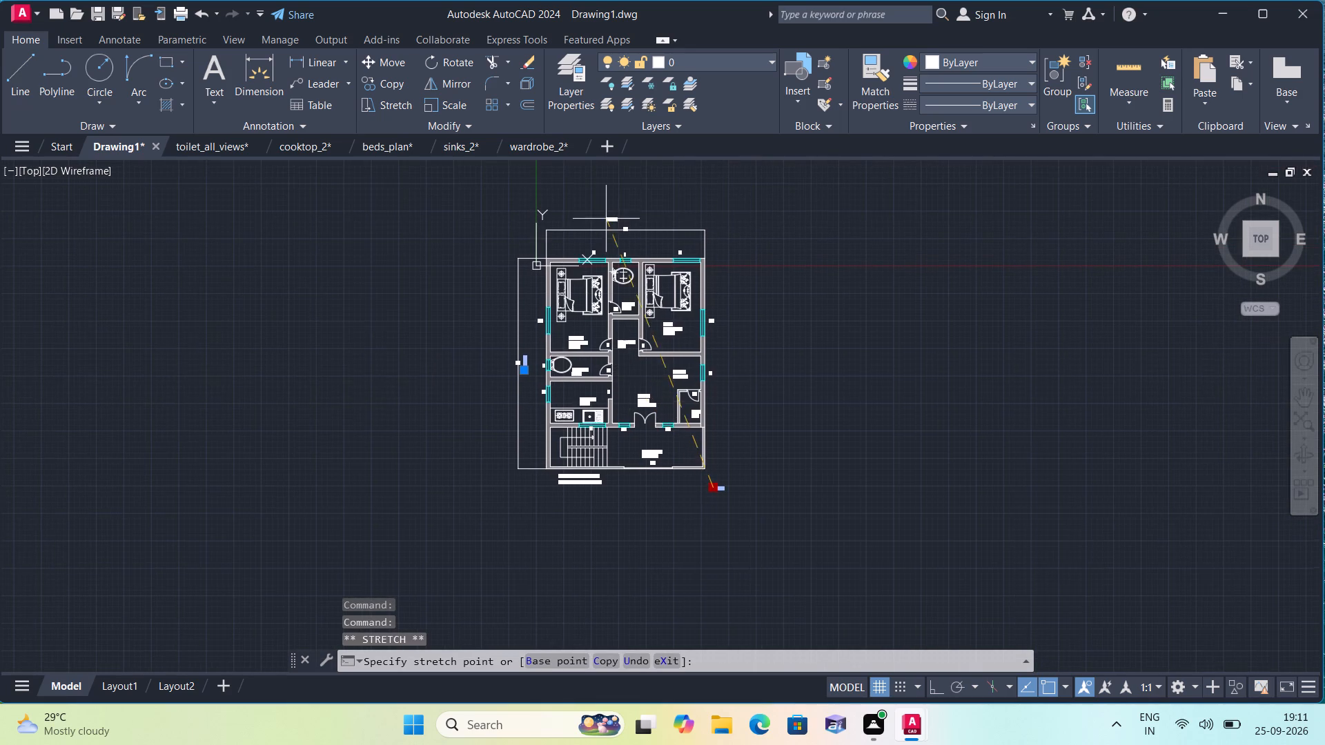
scroll(605, 215, up, 2)
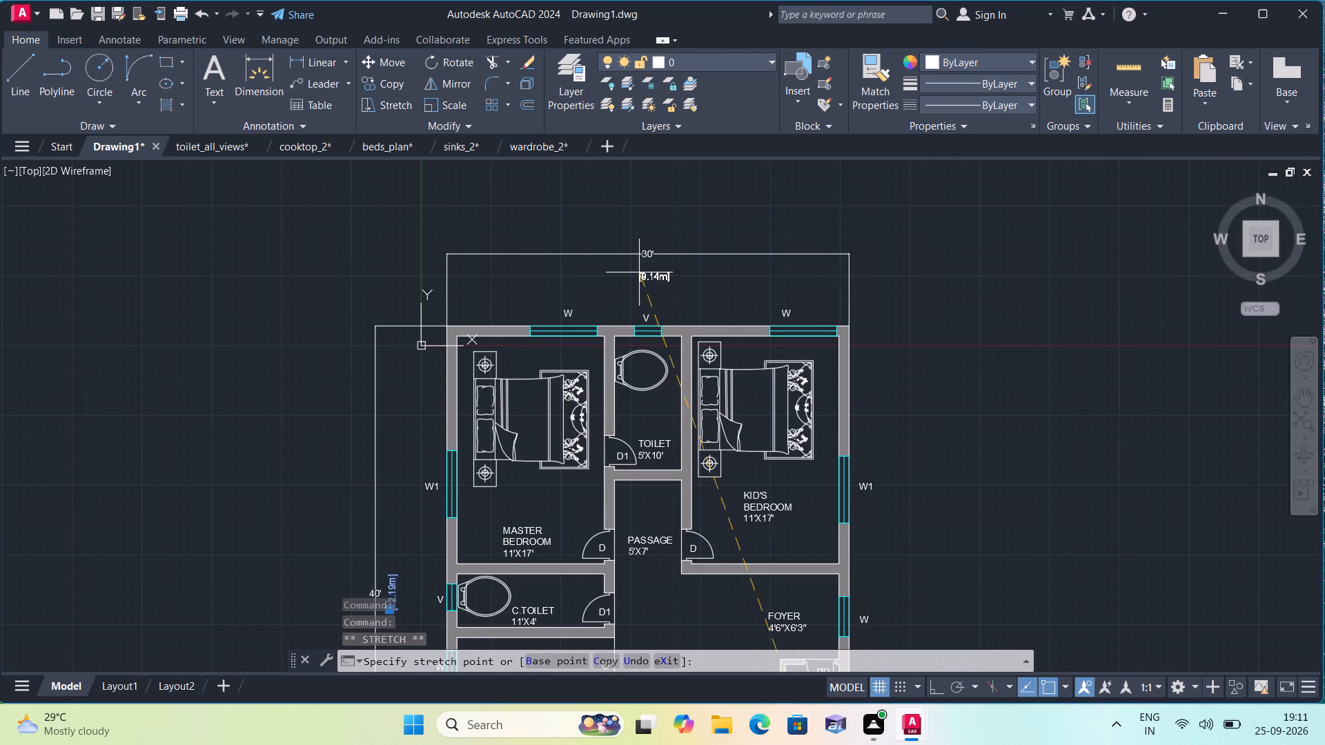
click(638, 270)
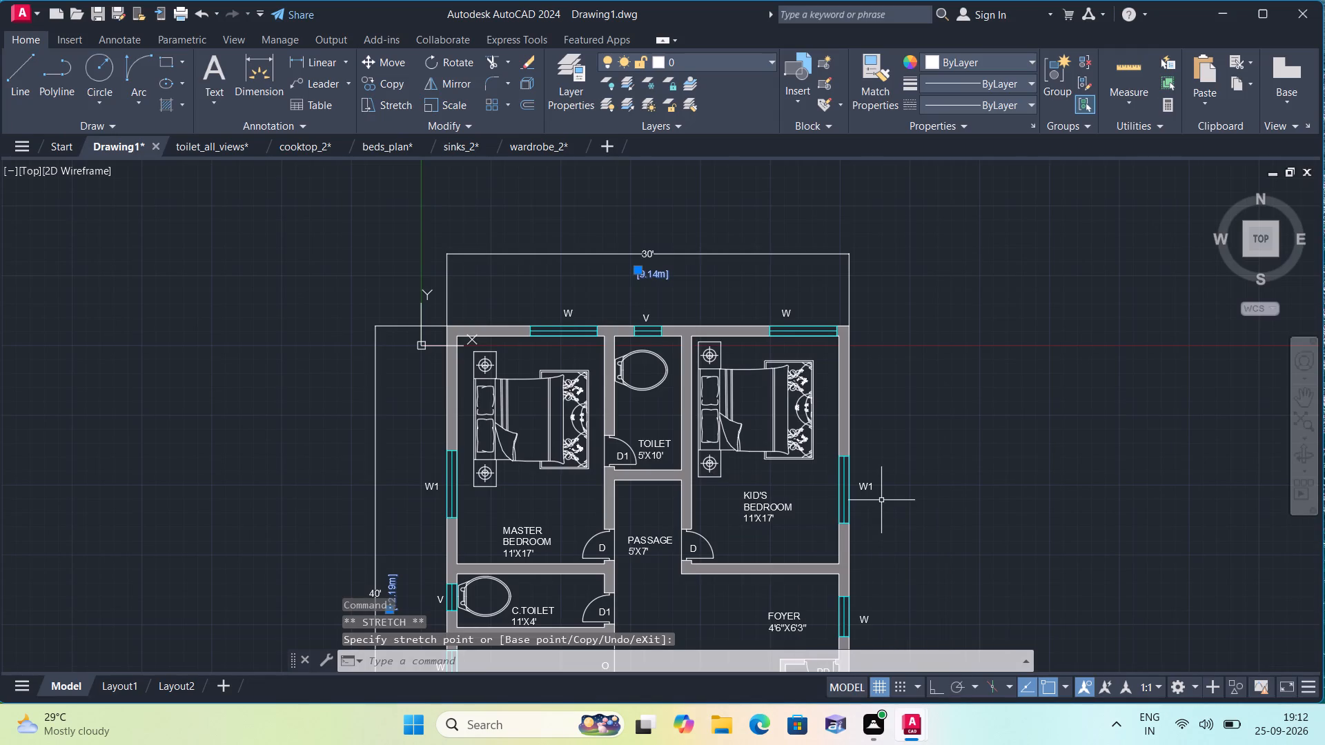
key(Escape)
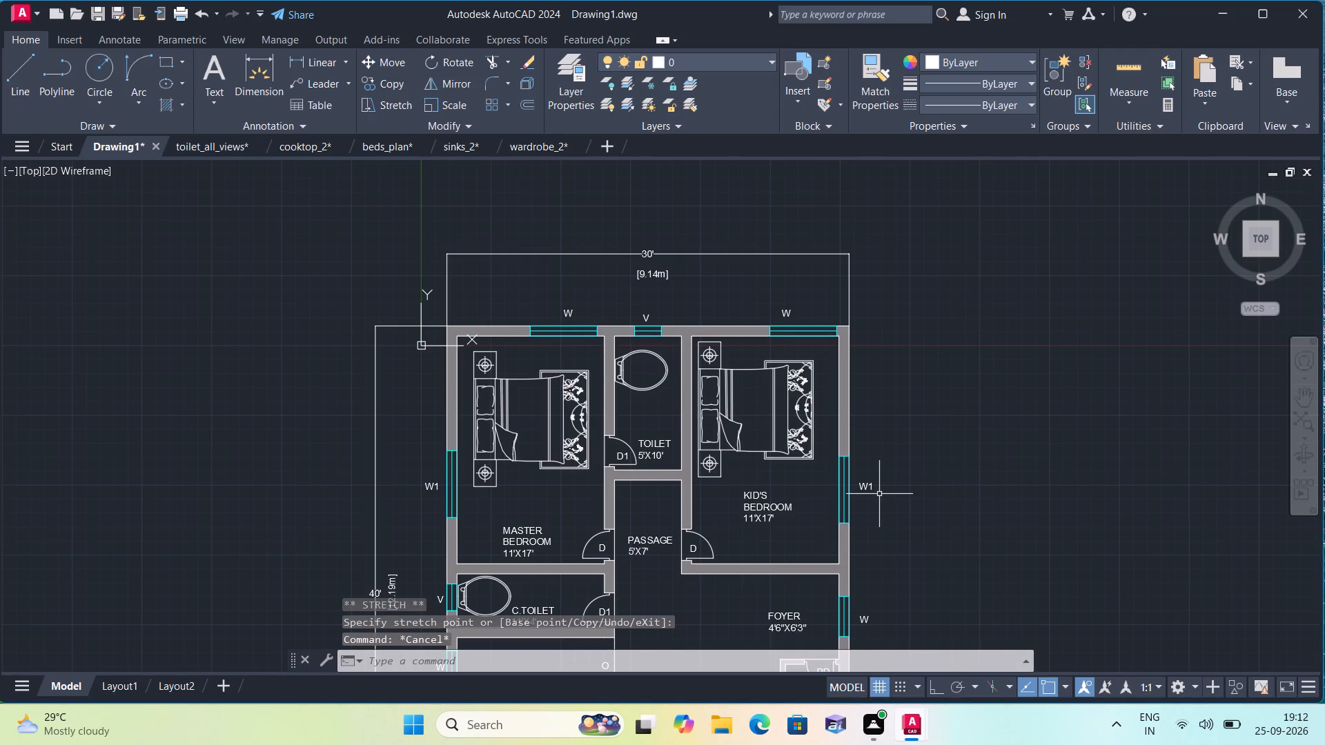
Offset the leaf line of the 5'X10' toilet's door D1 by 1" toward the inside of its swing.
text(offset 1")
key(space)
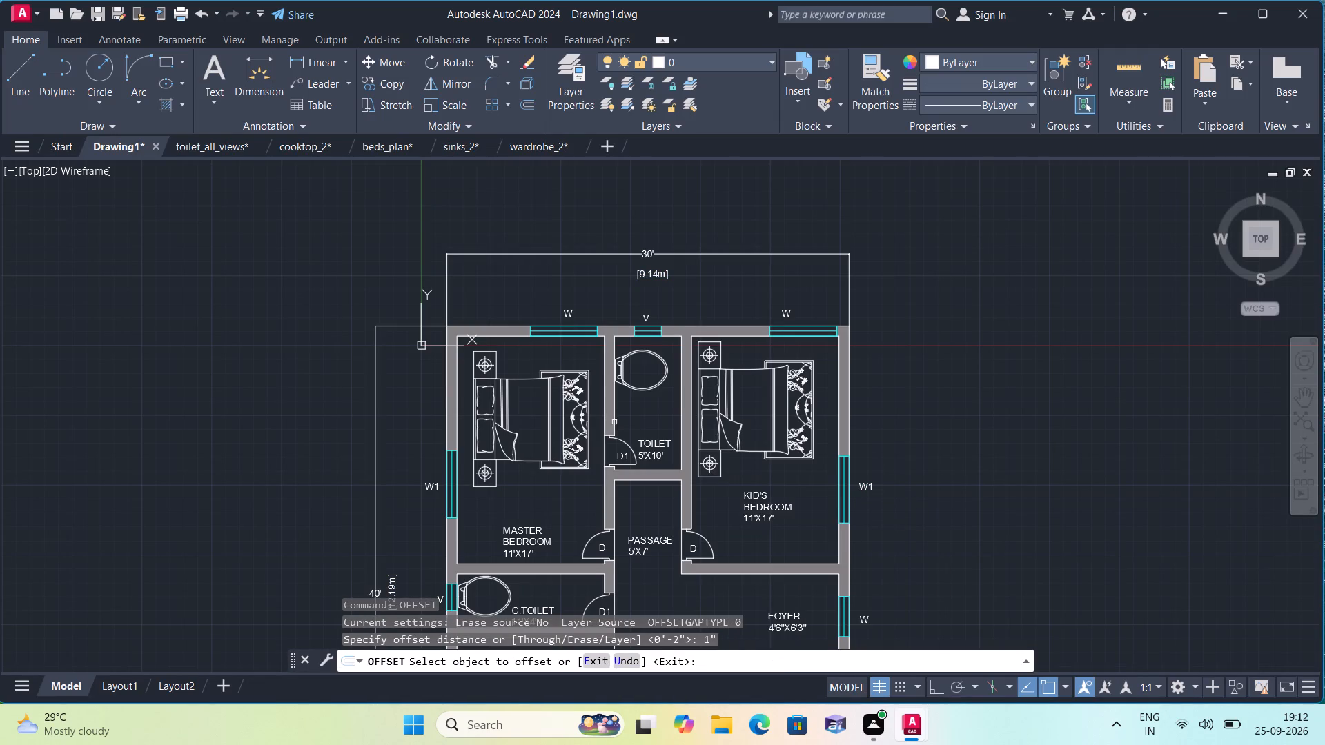
scroll(604, 406, up, 2)
scroll(602, 530, up, 1)
middle_drag(613, 557, 587, 403)
scroll(589, 449, down, 1)
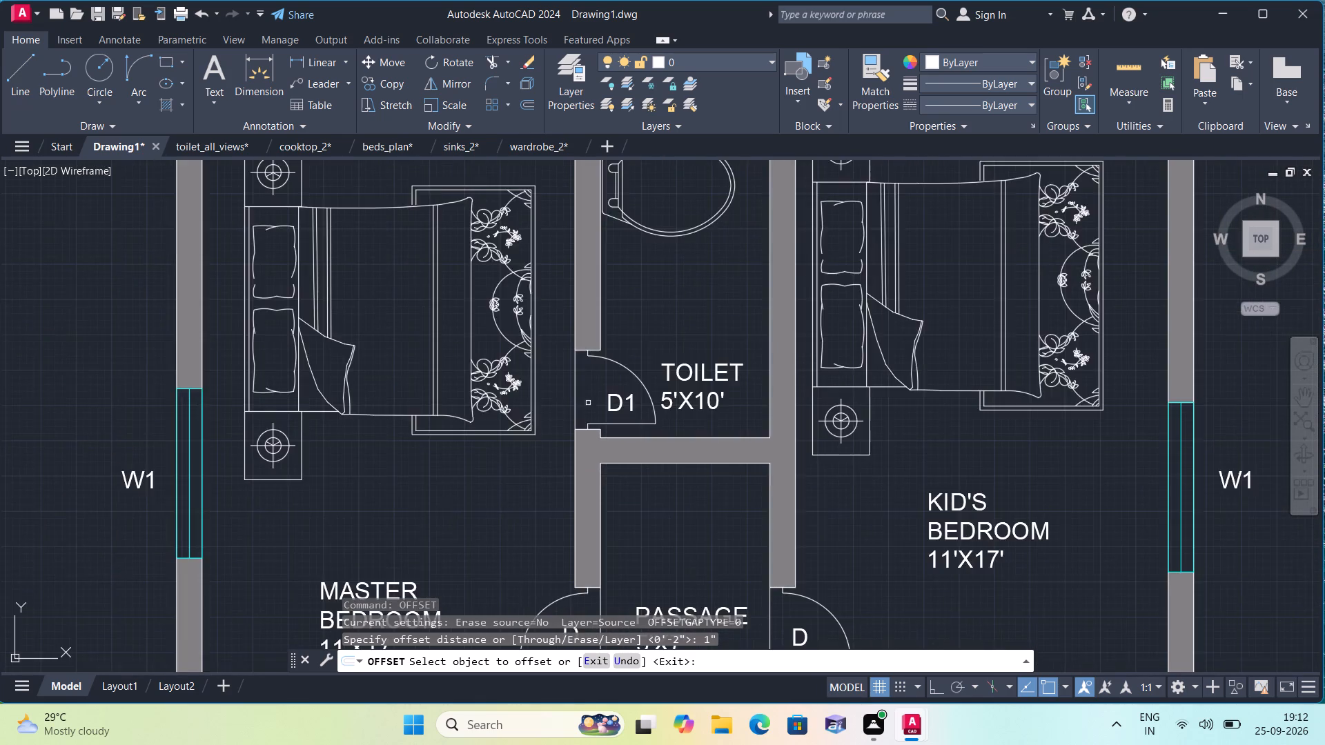
scroll(599, 404, up, 1)
click(602, 435)
click(598, 414)
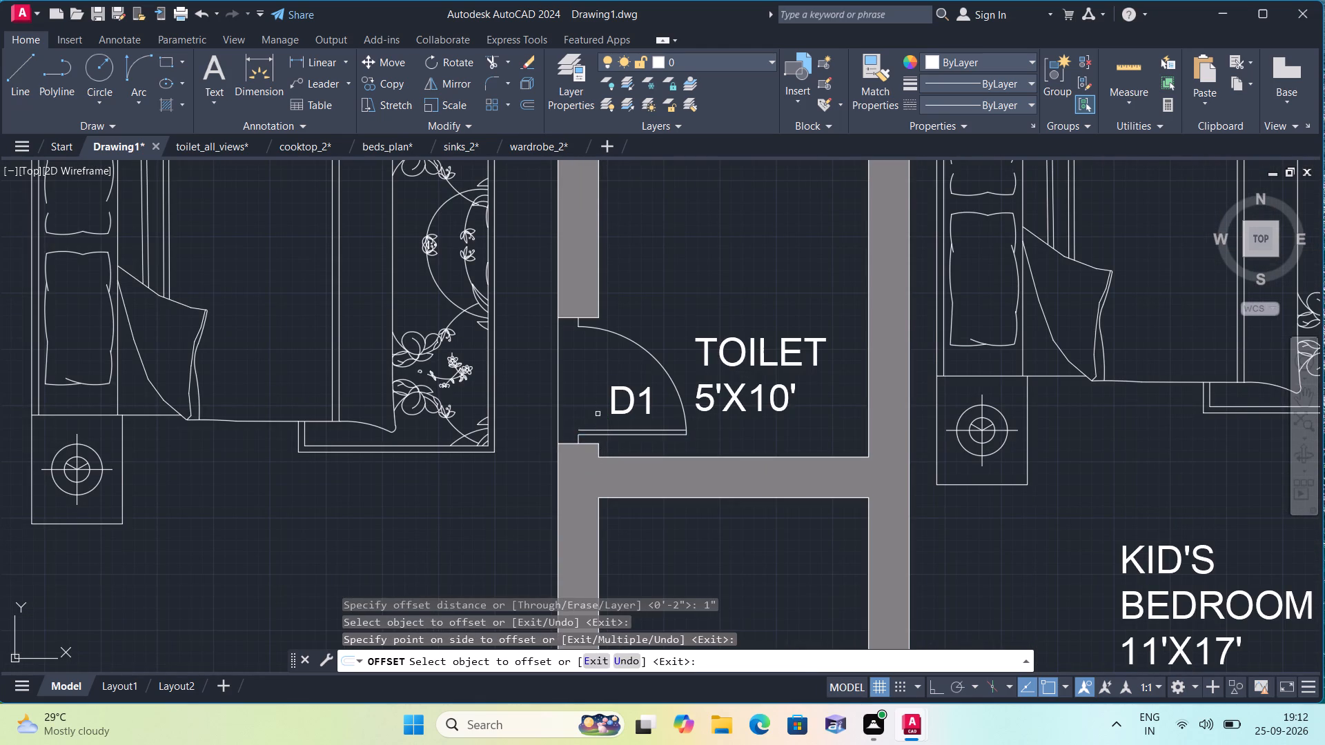
Offset the leaf lines of the master bedroom and kid's bedroom doors D by the same 1" into their swings.
scroll(597, 414, down, 1)
middle_drag(682, 532, 647, 370)
scroll(530, 499, up, 1)
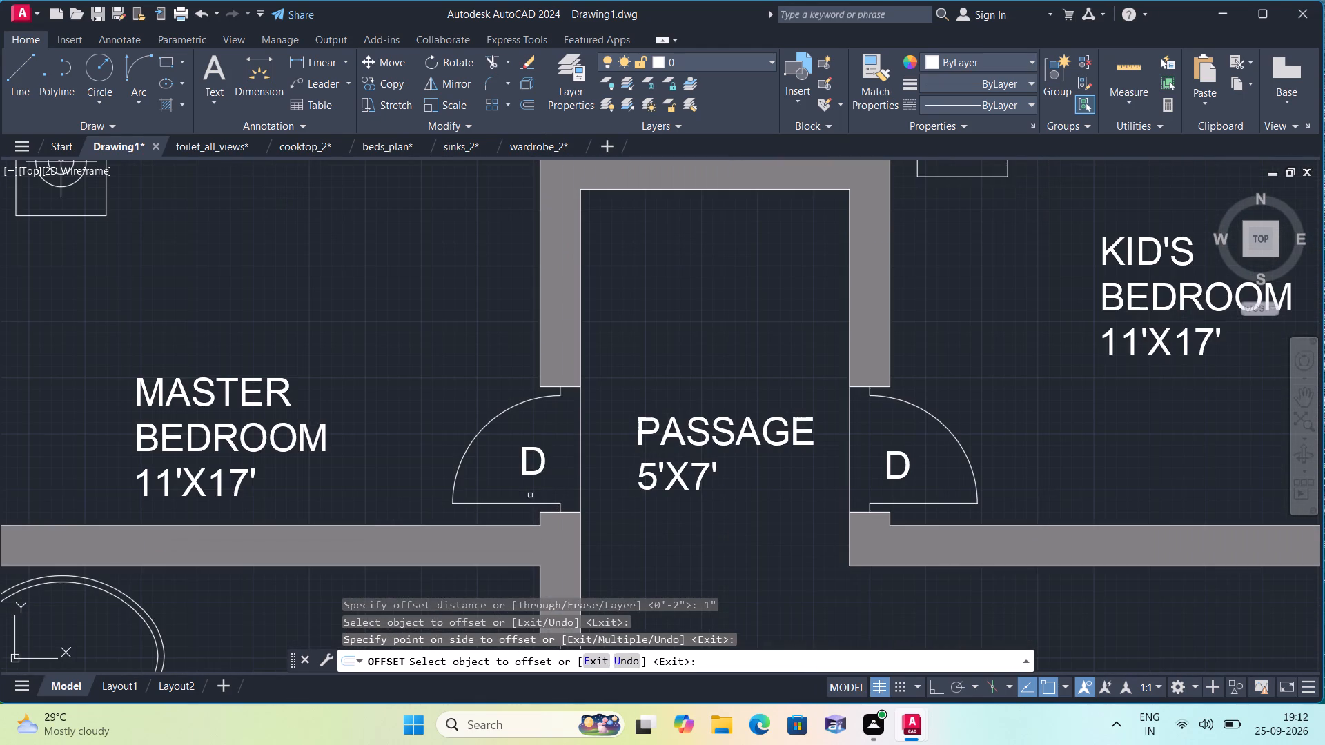
click(529, 504)
click(527, 481)
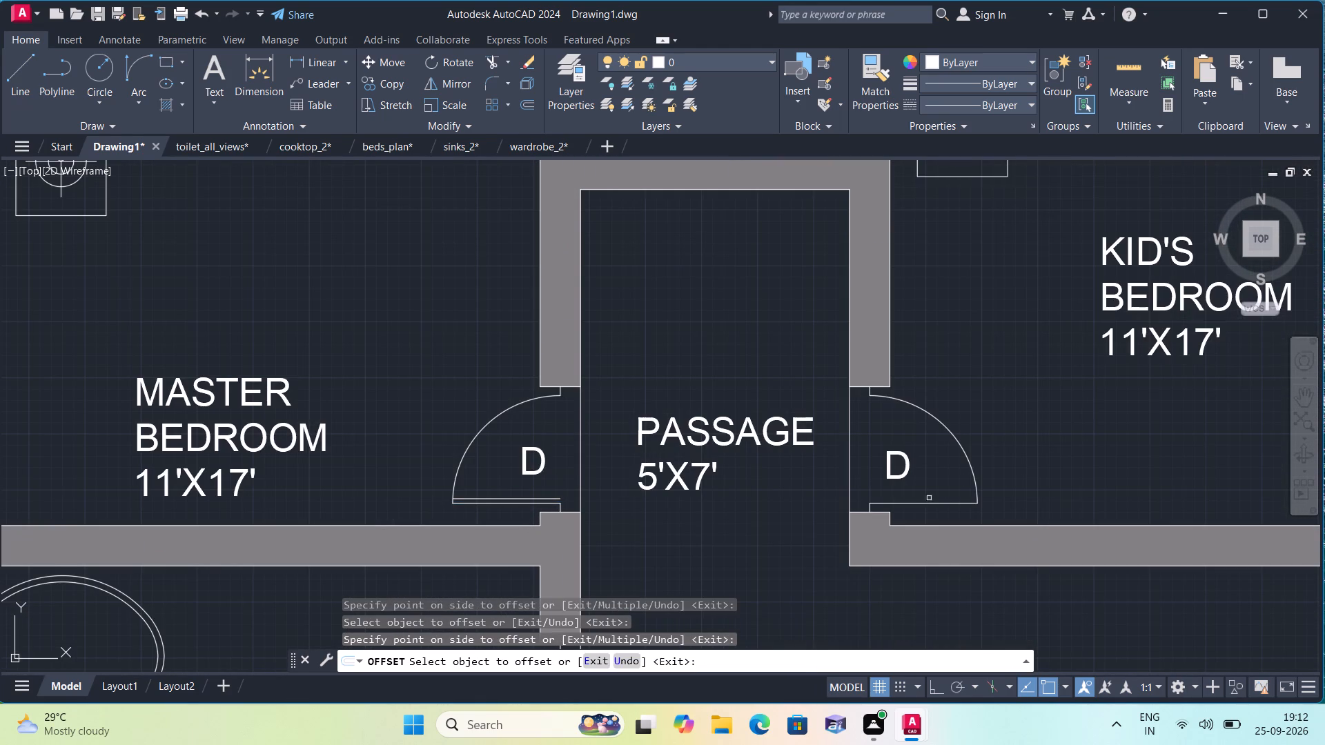
click(946, 501)
click(945, 485)
Offset the leaf line of the C.TOILET door D1 by the same 1" toward the inside of its swing.
scroll(910, 370, down, 1)
middle_drag(925, 352, 942, 536)
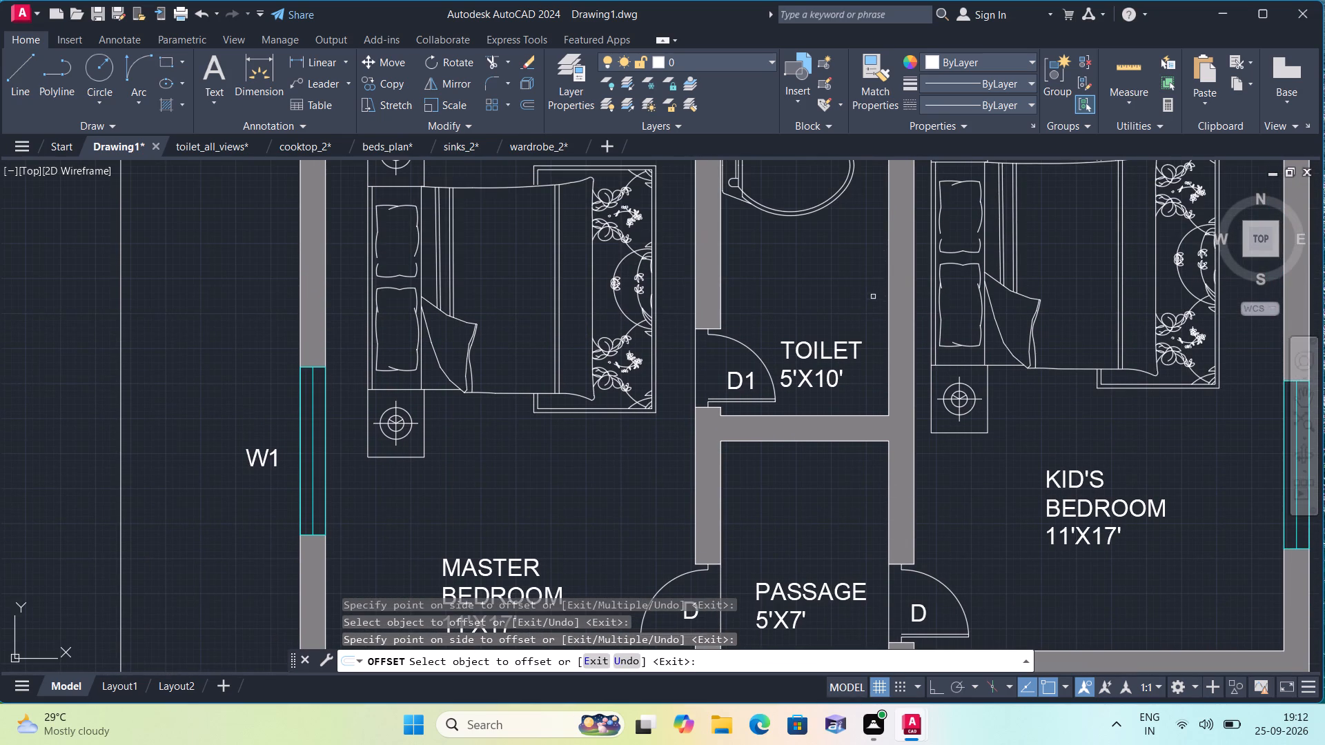
scroll(928, 418, down, 1)
middle_drag(986, 465, 892, 288)
scroll(927, 385, down, 1)
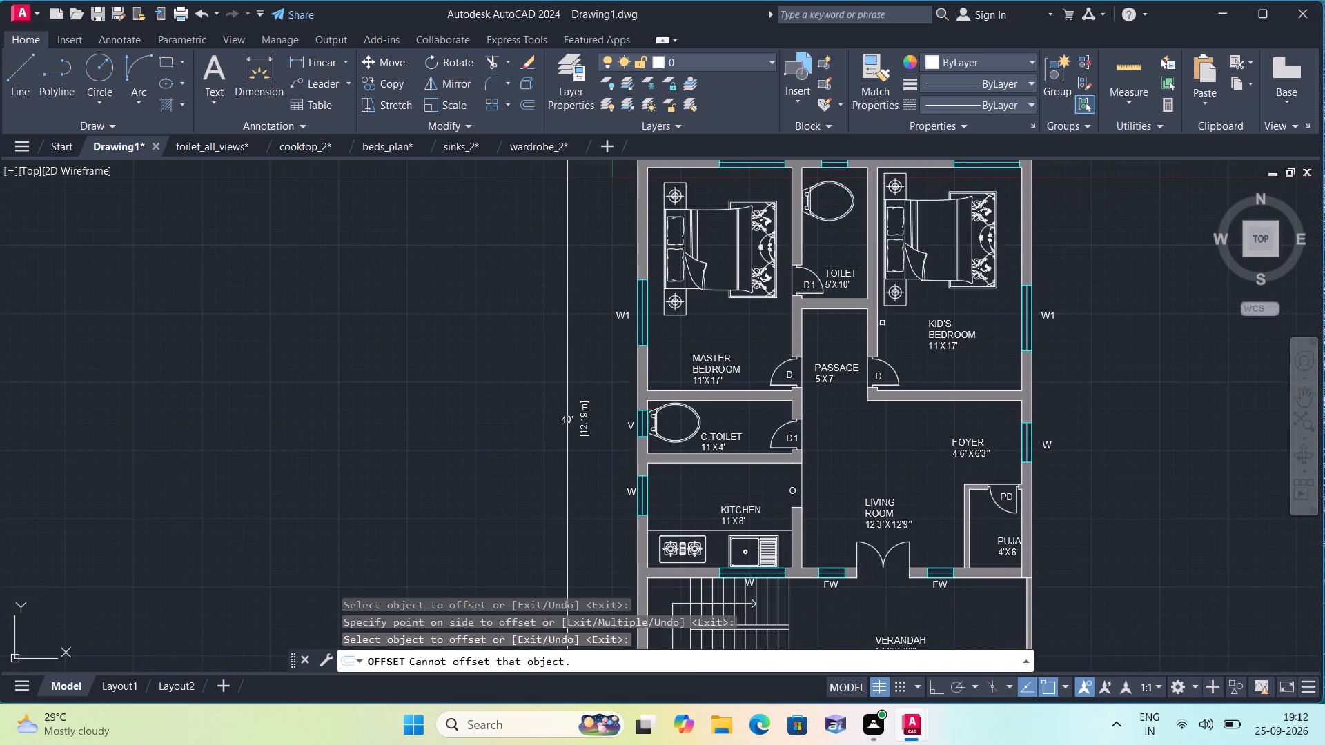
middle_drag(844, 484, 808, 380)
scroll(754, 350, up, 1)
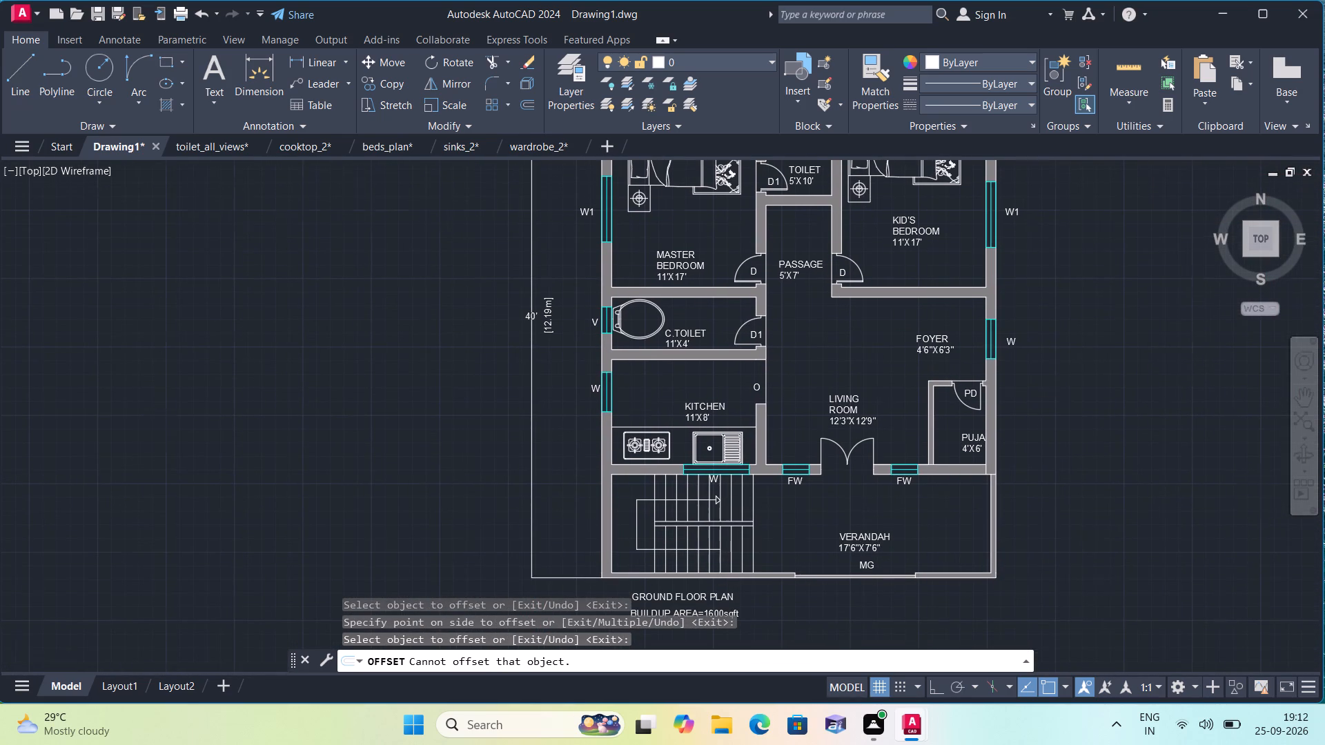
scroll(762, 364, up, 1)
scroll(737, 302, up, 2)
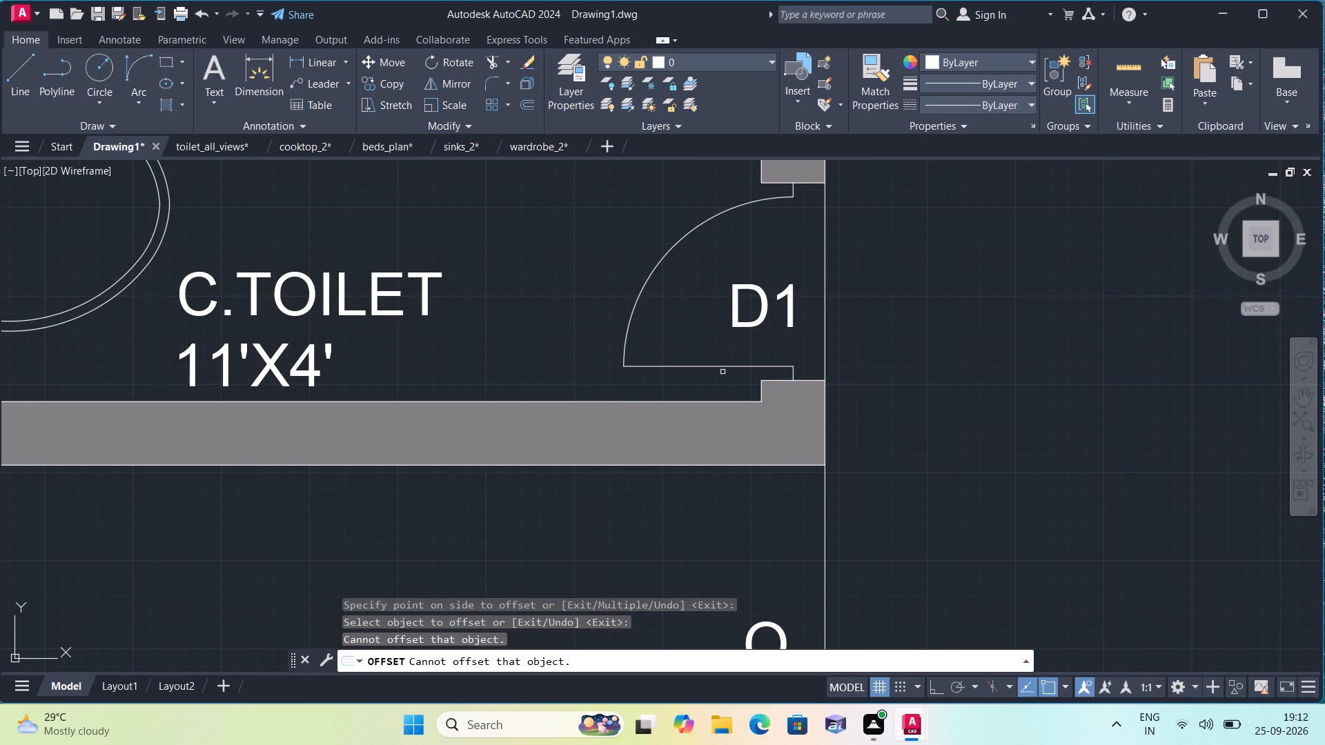
click(722, 368)
click(713, 333)
Offset both leaf lines of the double door between the living room and verandah by 1" into the opening.
scroll(713, 331, down, 2)
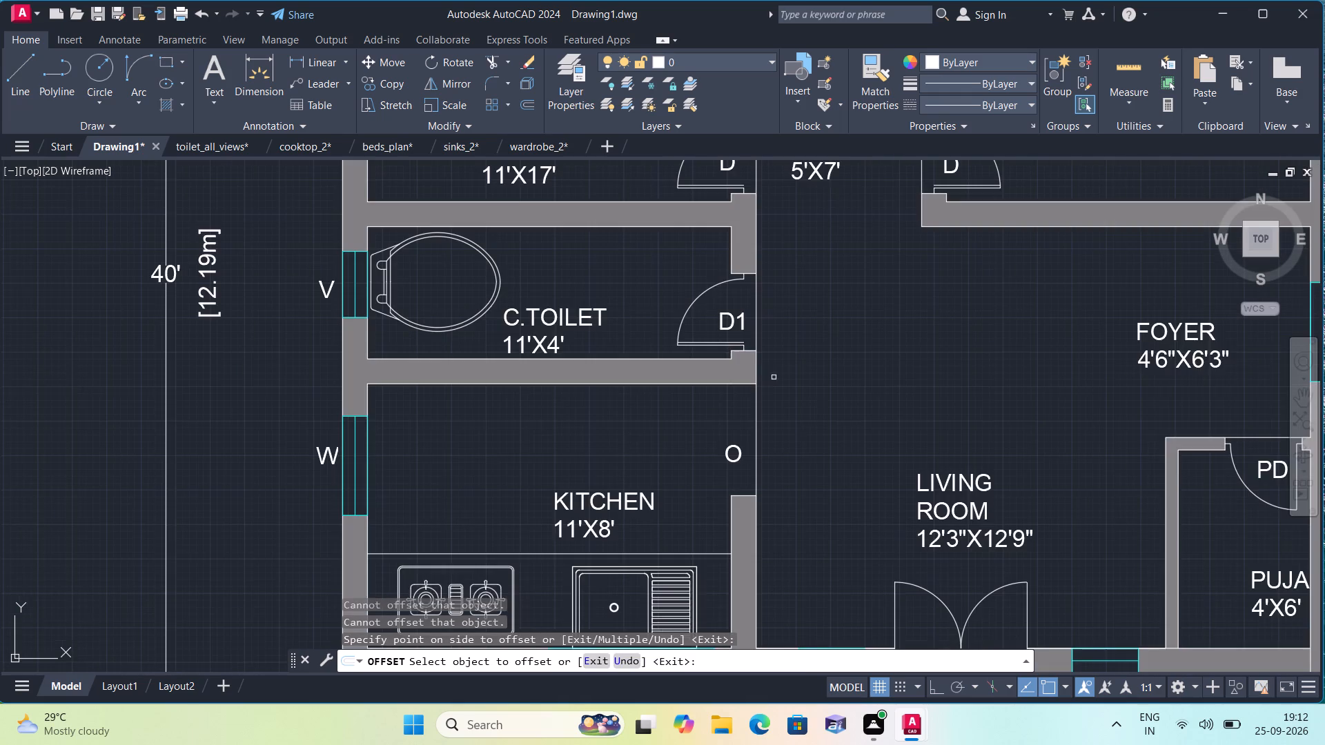
middle_drag(834, 419, 812, 208)
scroll(832, 419, down, 2)
scroll(794, 308, up, 2)
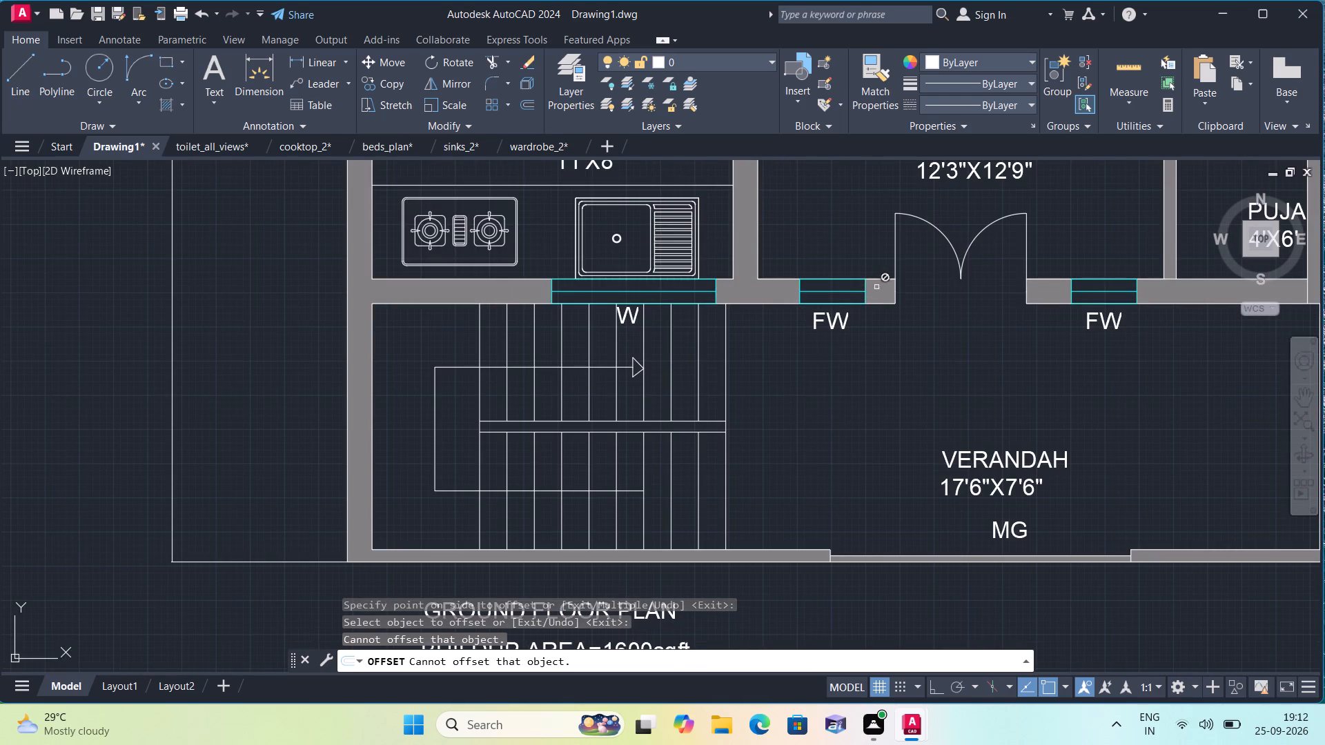
click(896, 261)
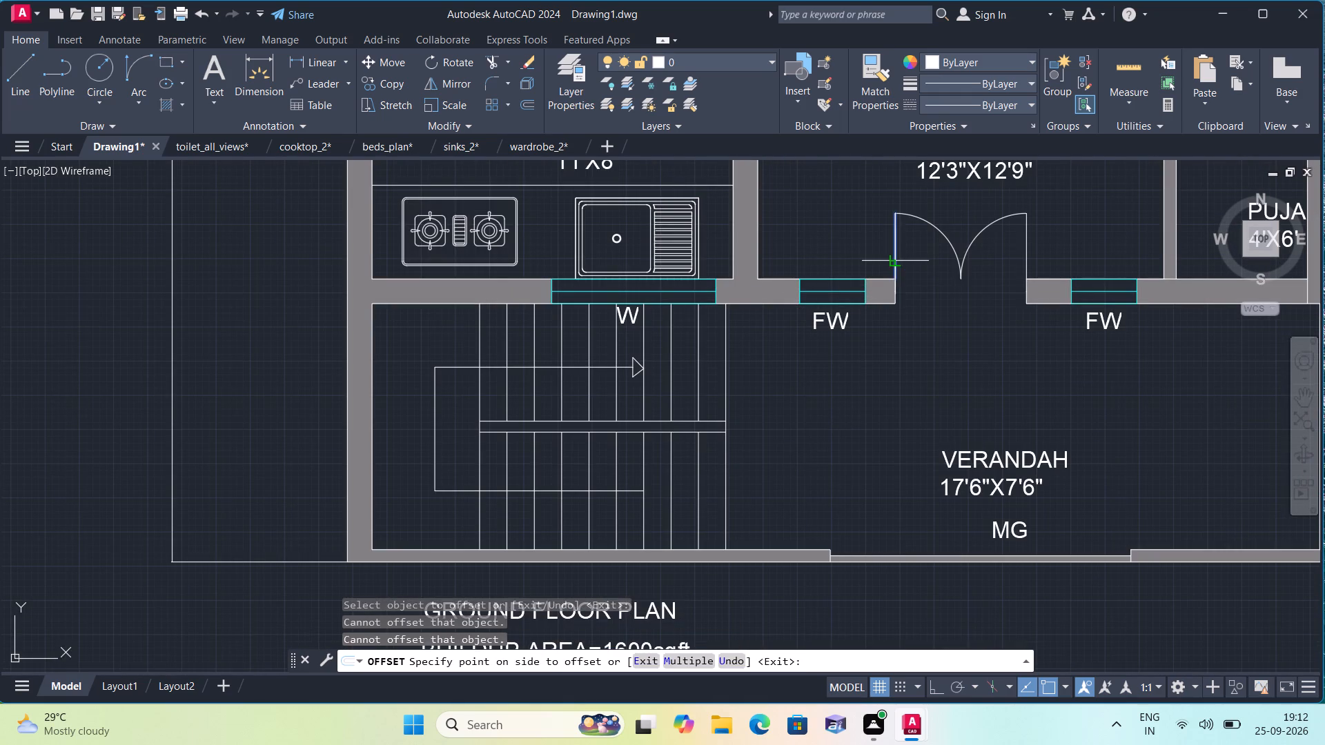
click(909, 262)
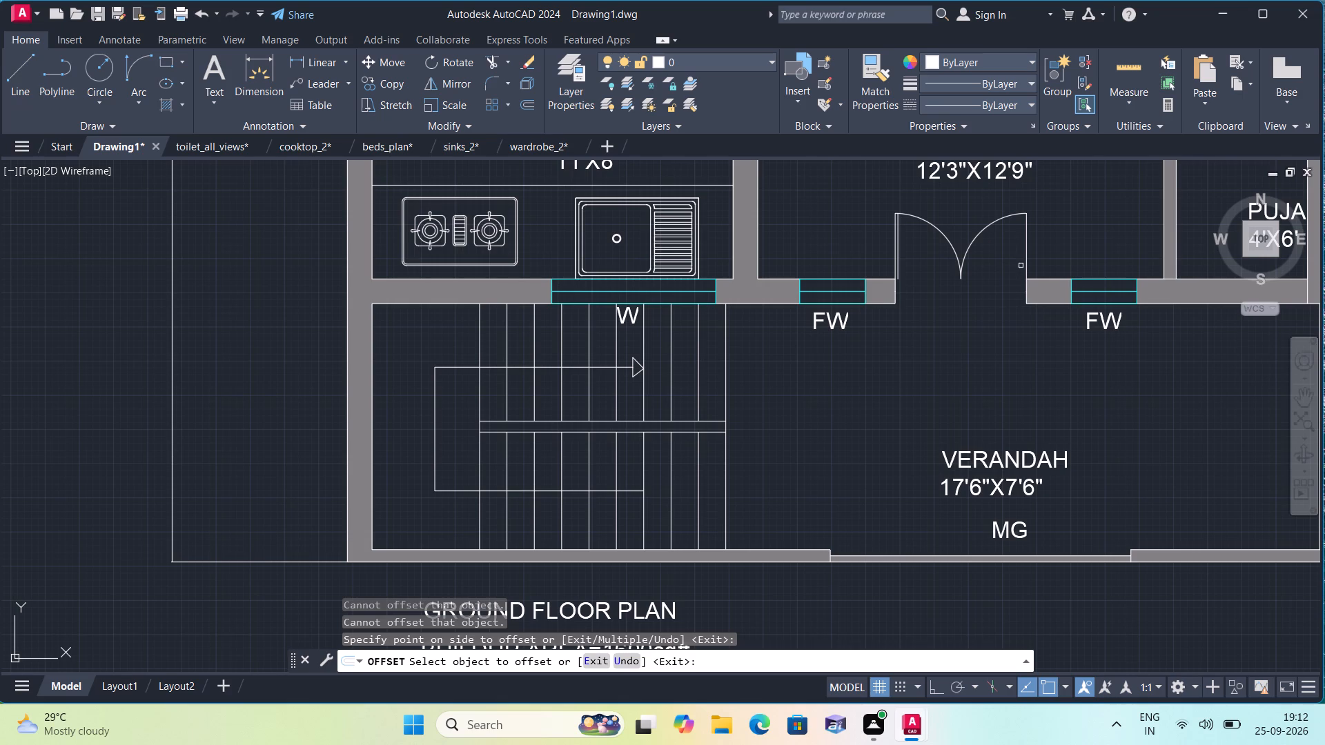
click(1025, 265)
click(1004, 274)
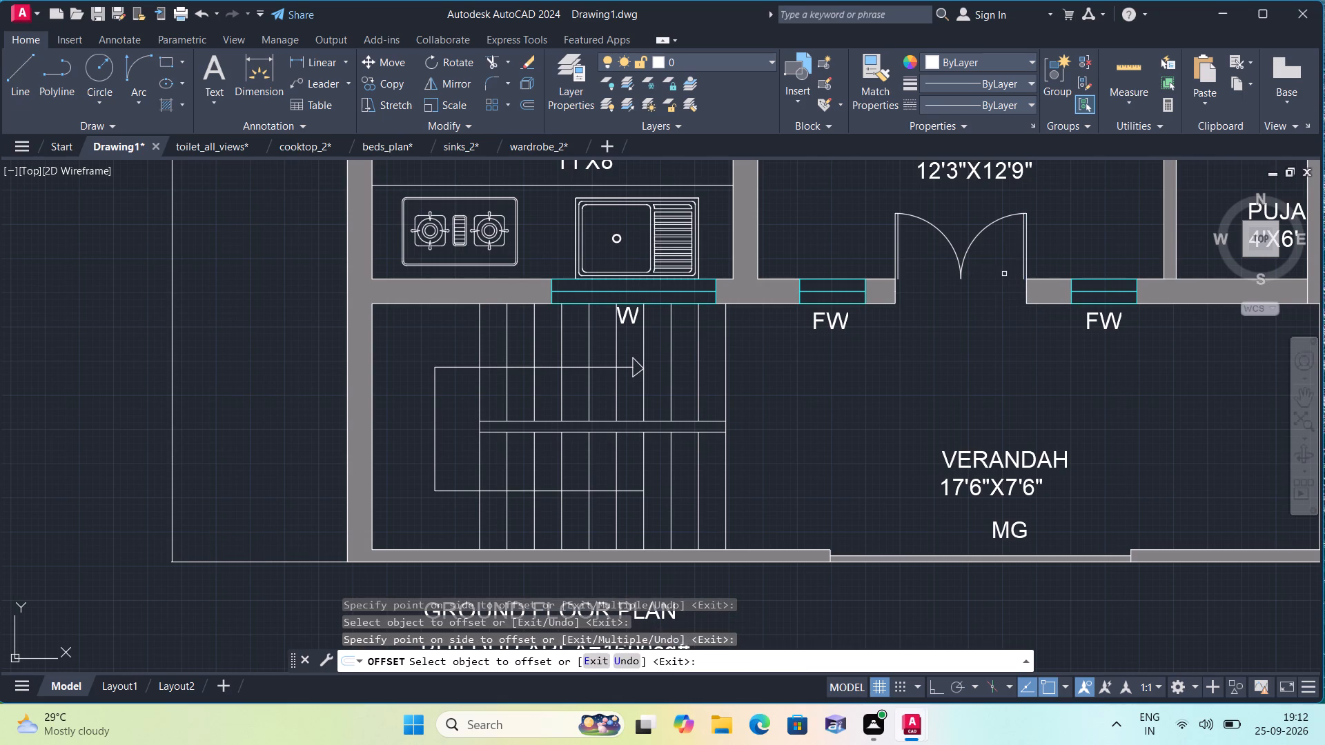
Offset the leaf line of the puja room door PD by 1" into its swing and end the Offset command.
middle_drag(1004, 274, 625, 512)
scroll(903, 372, up, 1)
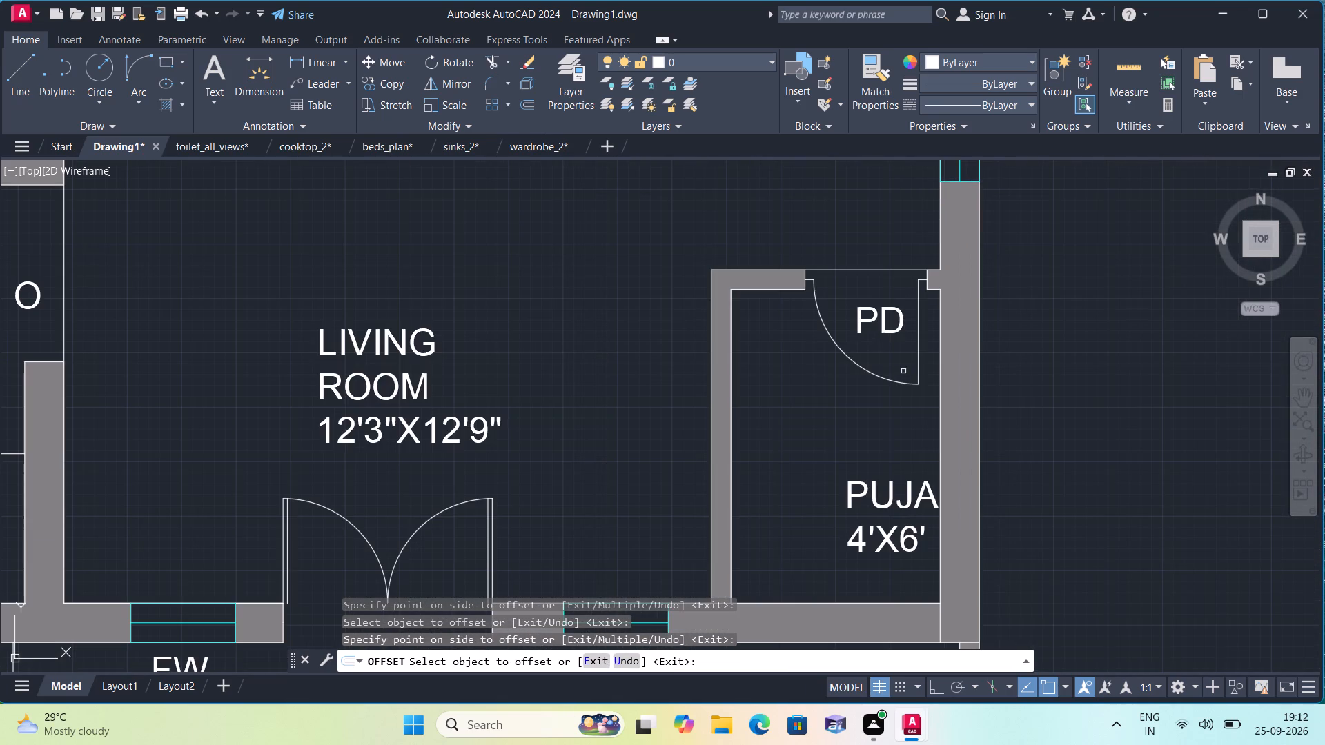
click(920, 356)
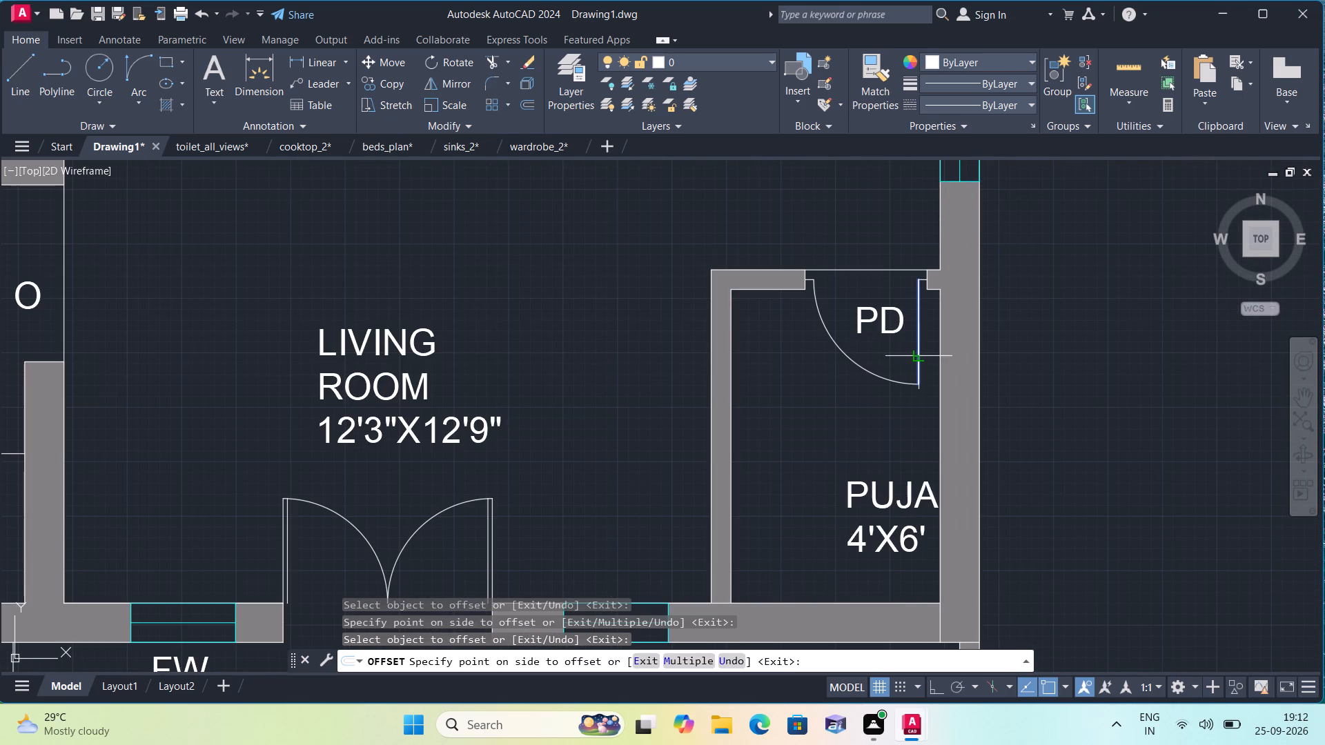
click(876, 354)
key(space)
Draw a short line closing the hinge end of the puja door PD leaf between its two parallel lines.
scroll(876, 354, down, 2)
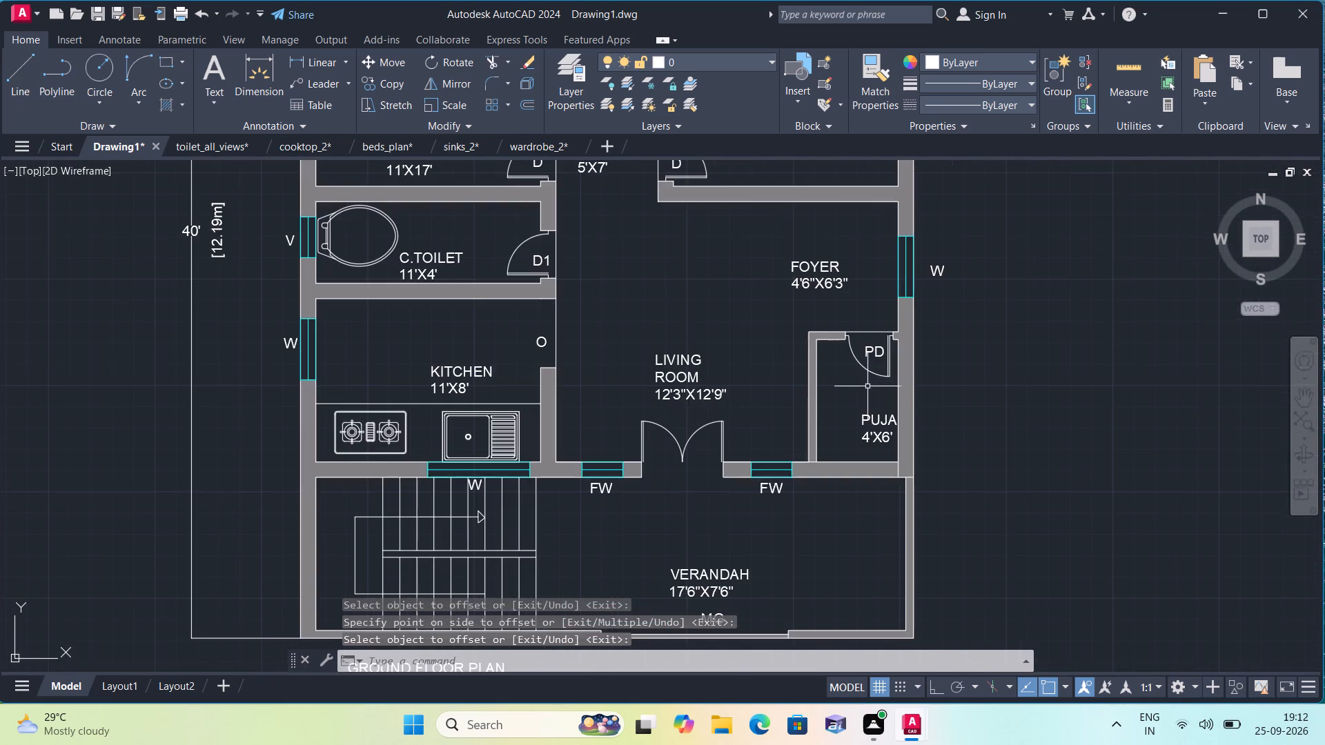
key(l)
key(space)
scroll(890, 346, up, 4)
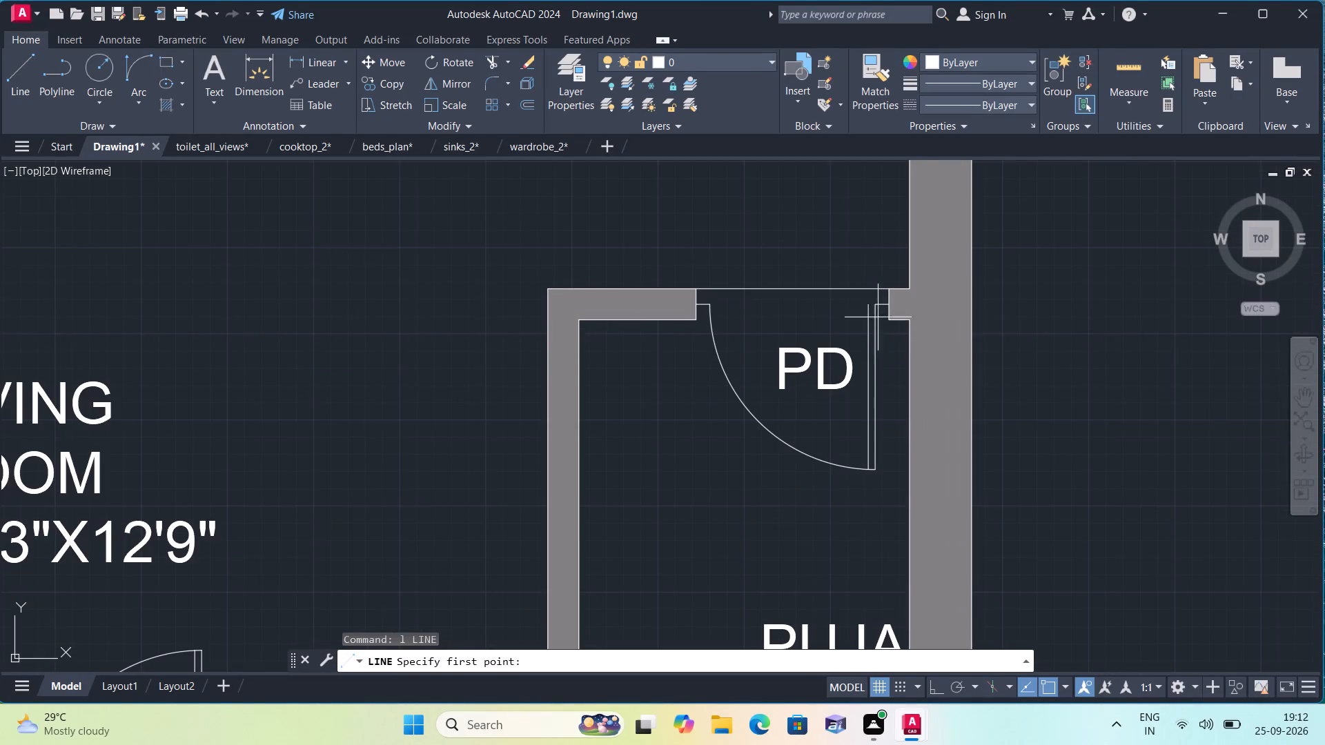
click(874, 301)
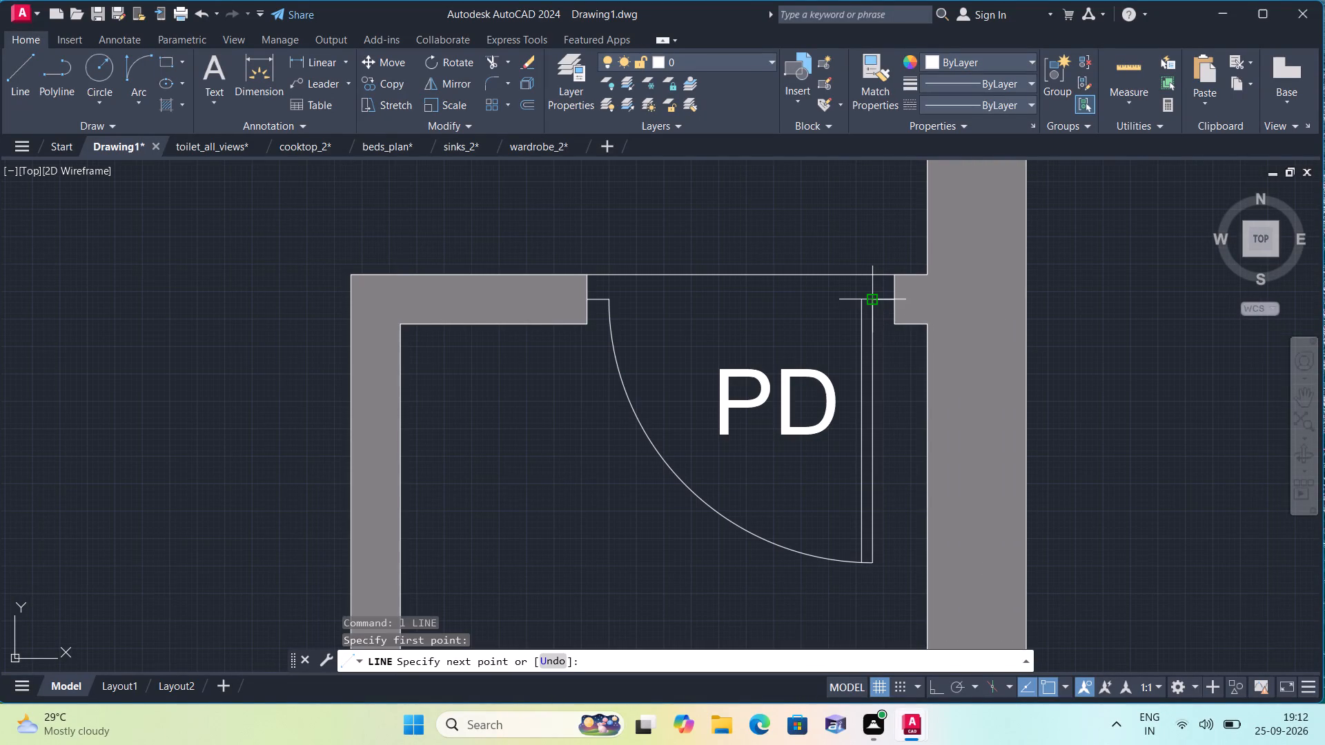
click(858, 301)
scroll(858, 301, down, 2)
key(space)
Close the wall-side ends of both living room double door leaves with short lines between their parallel edges.
middle_drag(714, 467, 722, 416)
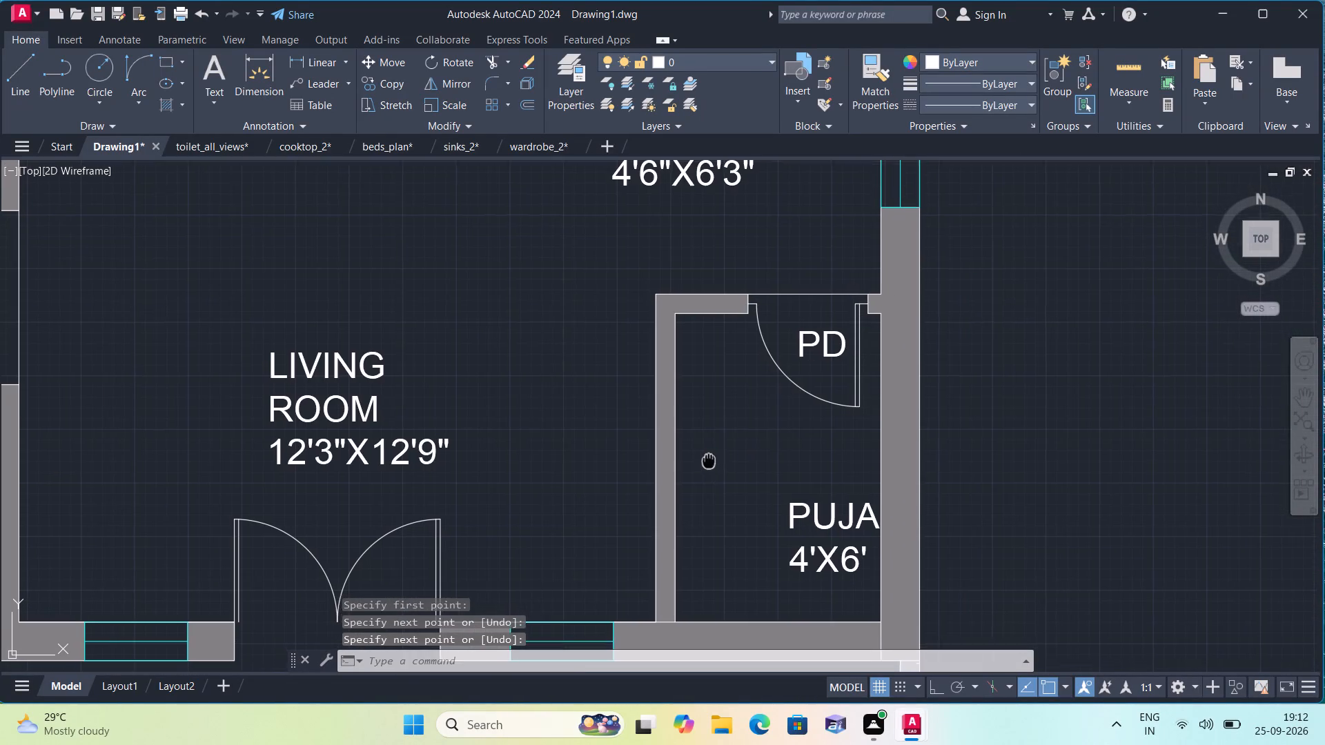
middle_drag(722, 416, 812, 279)
key(space)
scroll(455, 446, up, 2)
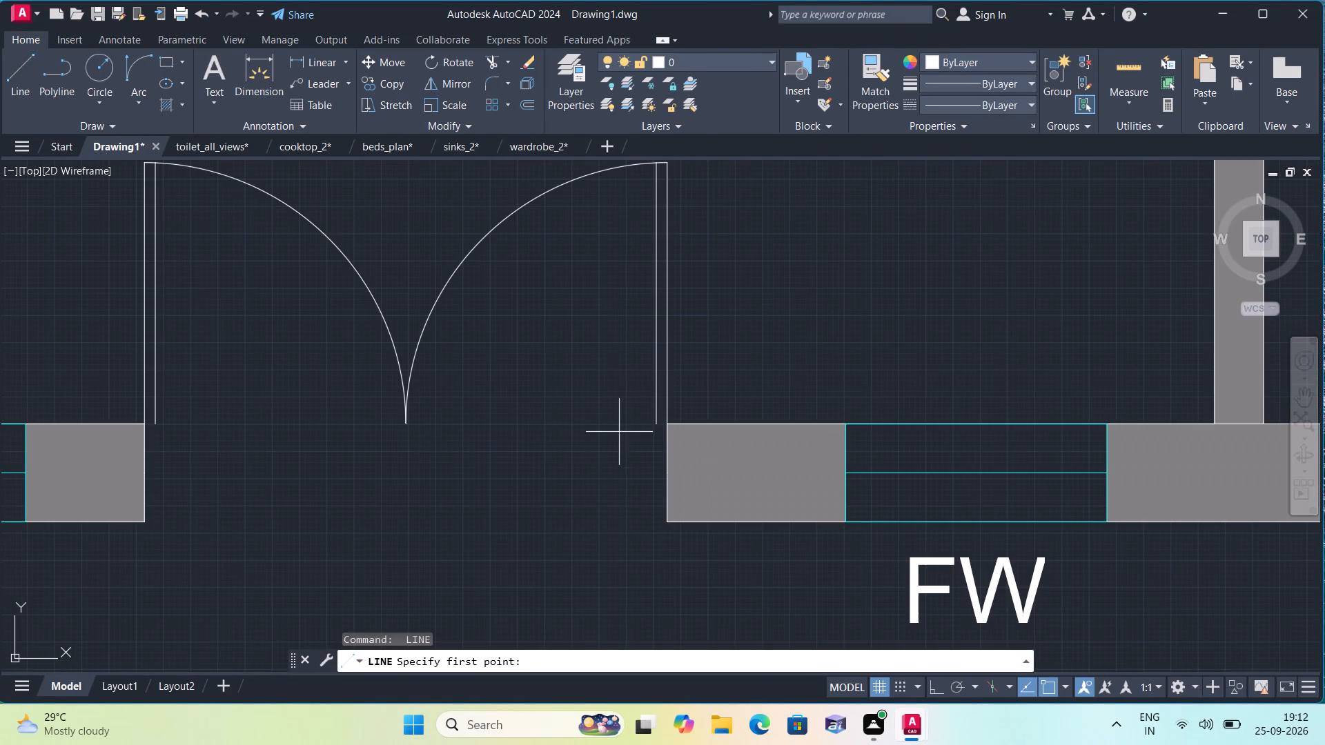
click(656, 424)
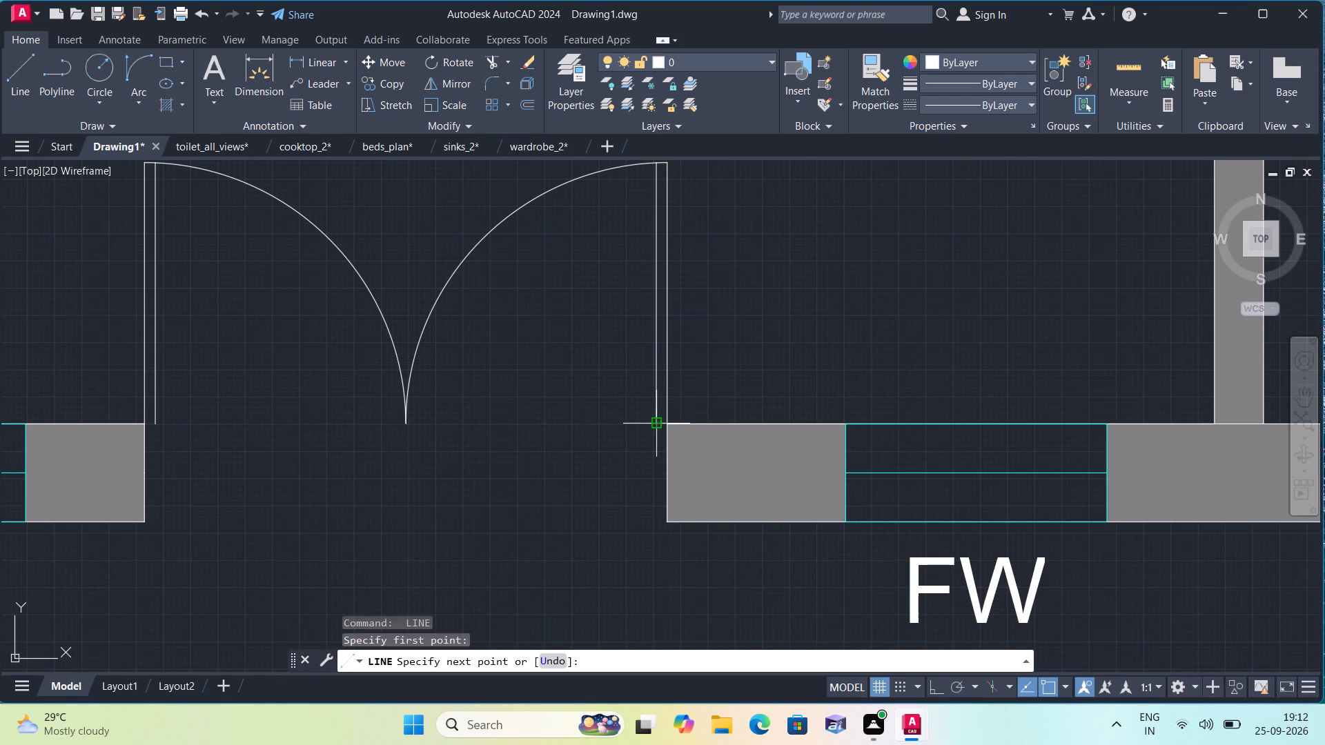
click(670, 425)
key(space)
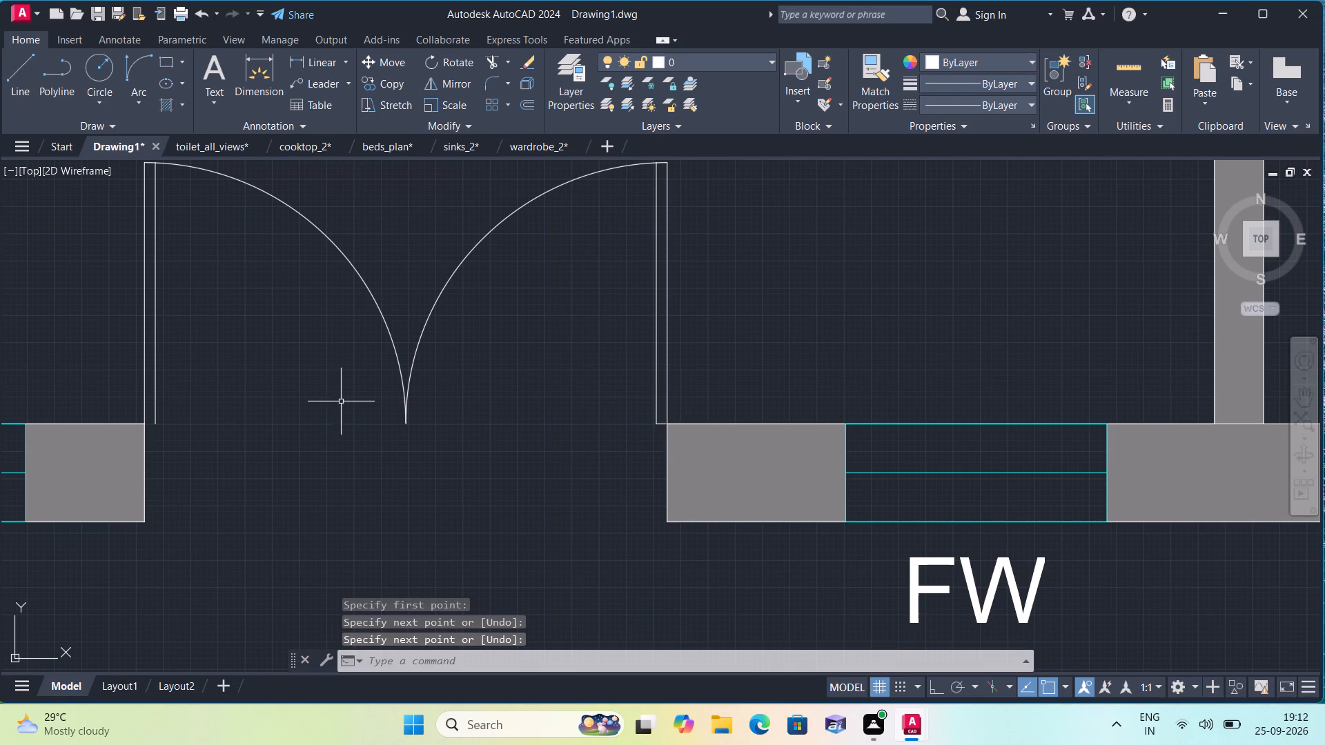
key(space)
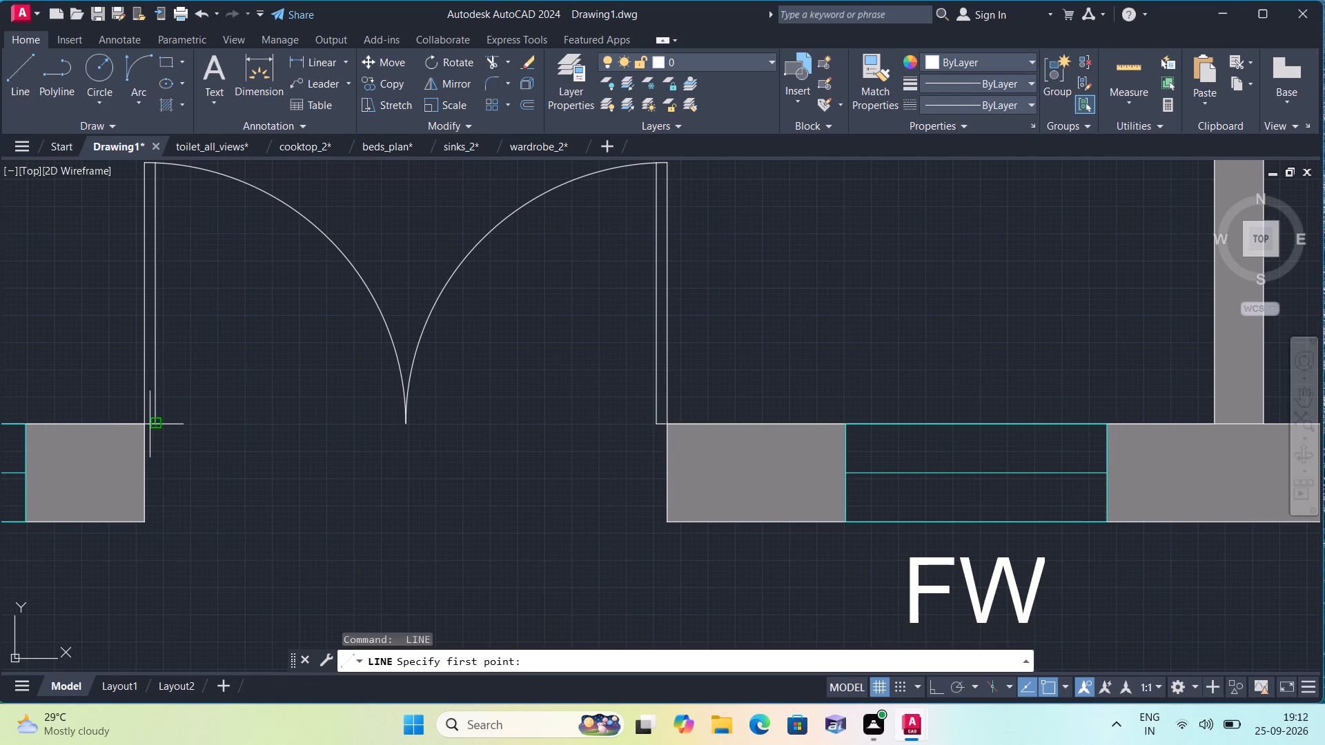
click(150, 424)
click(141, 423)
key(space)
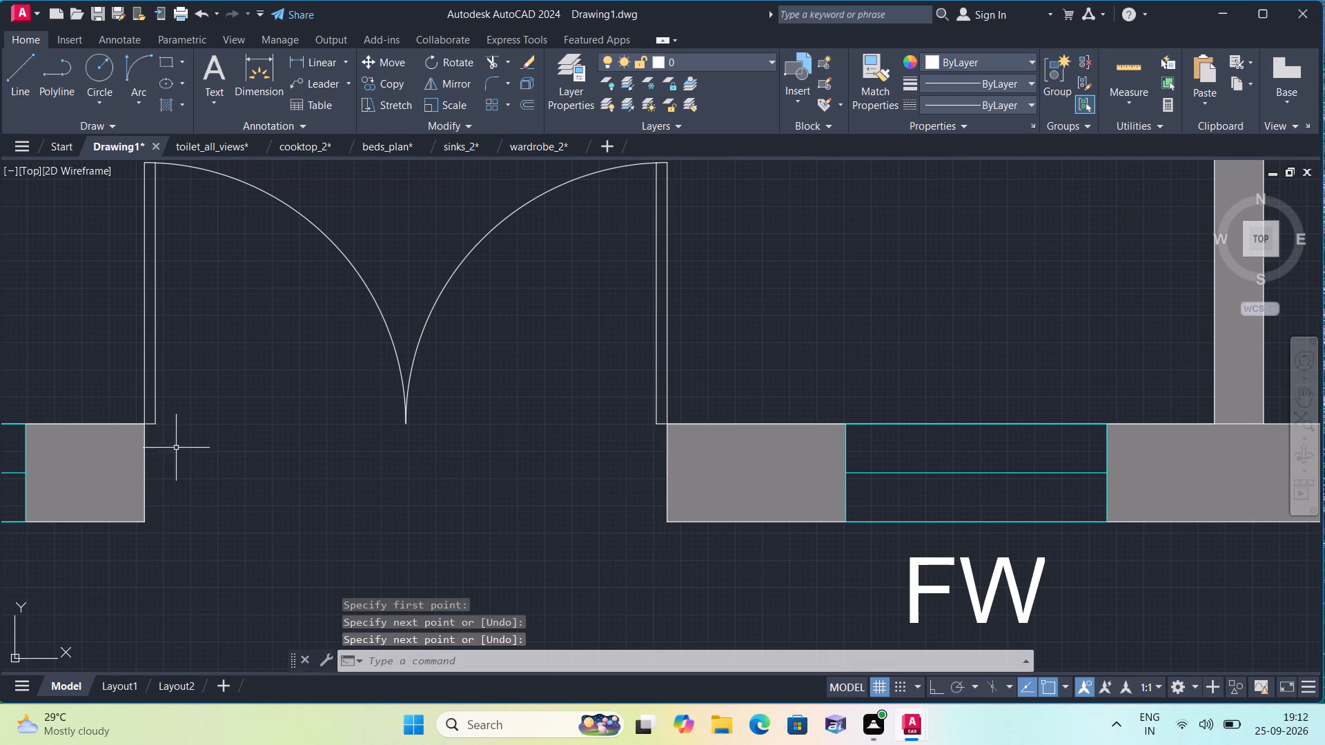
Close the hinge end of the C.TOILET door D1 leaf with a short line between its parallel edges.
middle_drag(183, 450, 315, 570)
scroll(322, 575, down, 3)
middle_drag(283, 468, 394, 632)
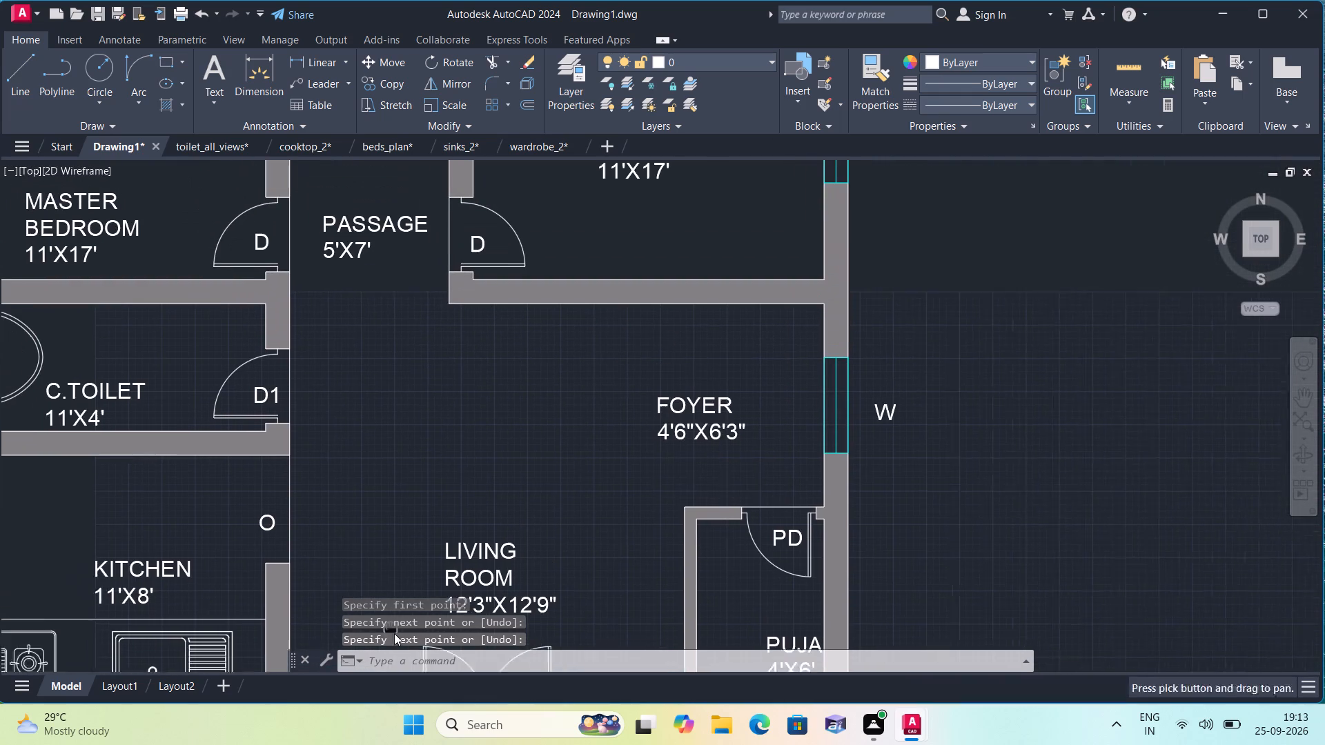
key(space)
scroll(268, 424, up, 4)
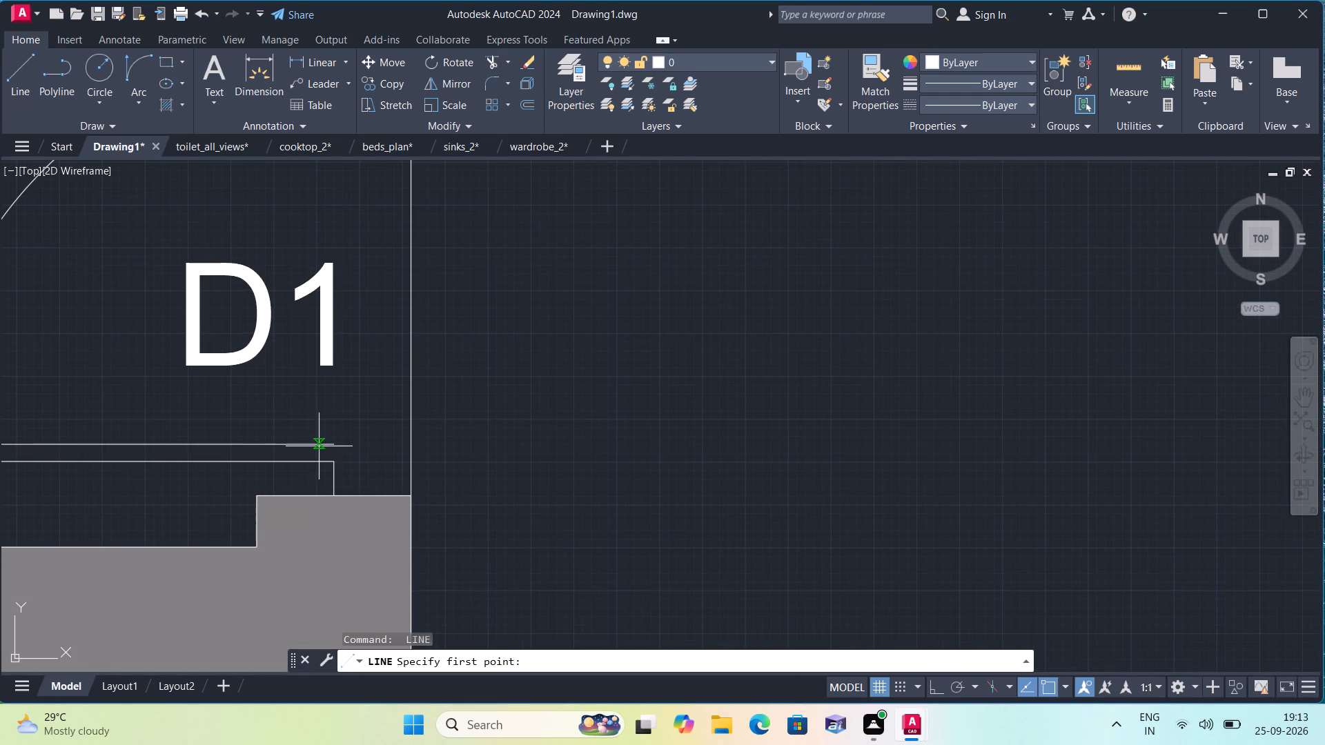
click(332, 442)
click(333, 464)
key(space)
Close the hinge ends of the master bedroom and kid's bedroom door D leaves with short lines.
scroll(340, 405, down, 2)
middle_drag(351, 390, 440, 576)
middle_drag(469, 384, 534, 549)
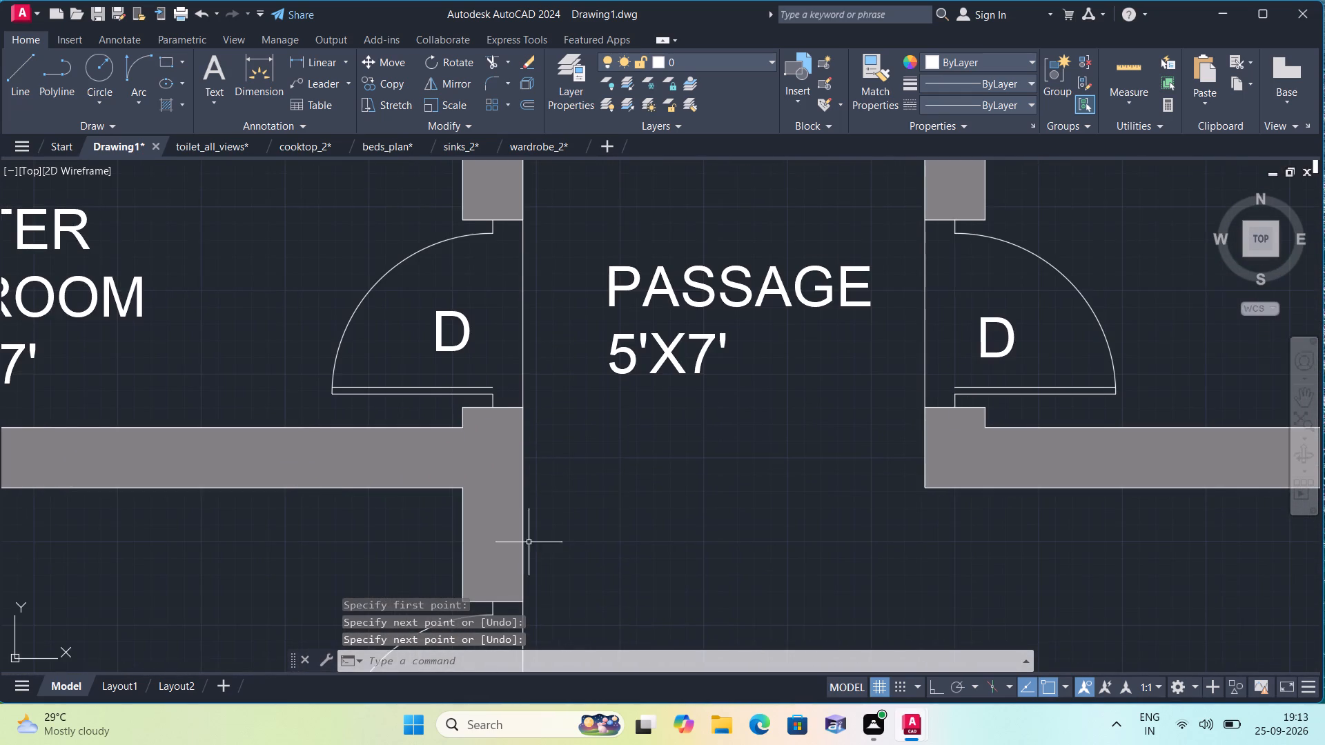
key(space)
scroll(490, 404, up, 2)
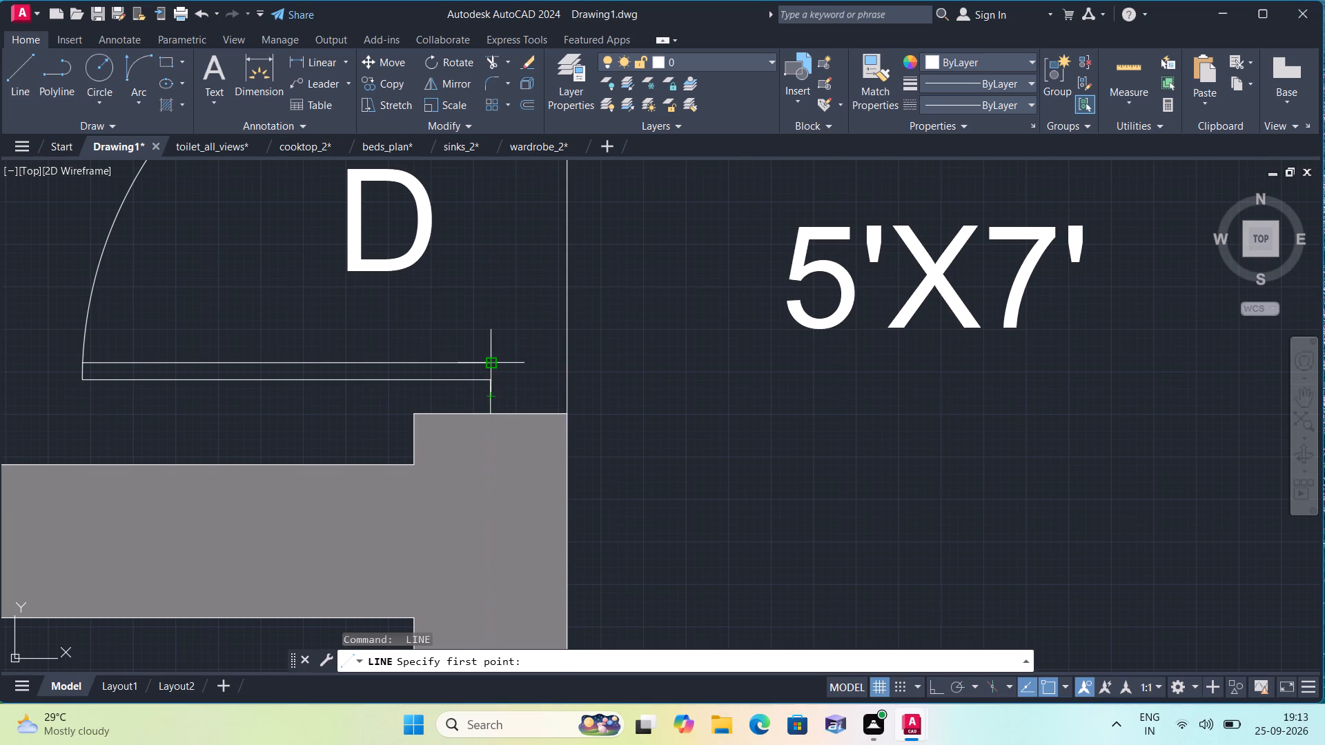
click(489, 364)
click(489, 374)
key(space)
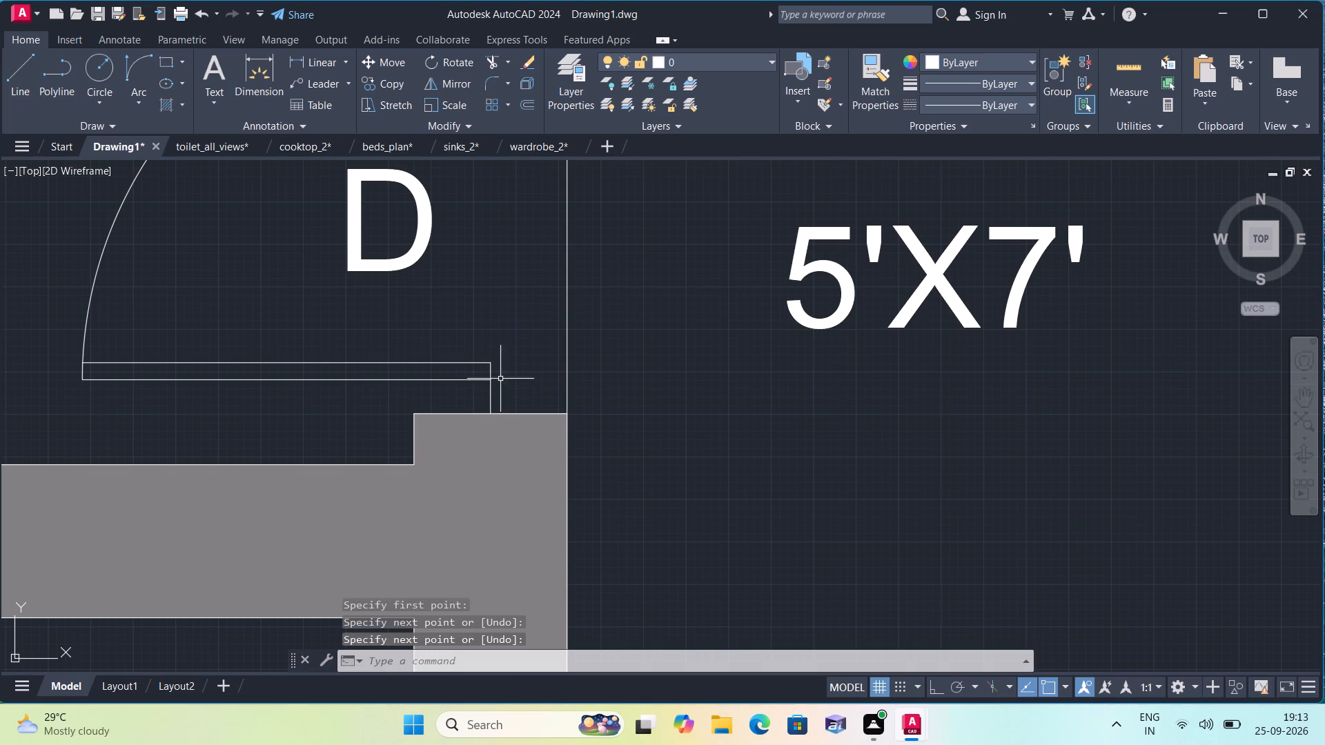
scroll(701, 424, down, 3)
key(space)
scroll(954, 432, up, 3)
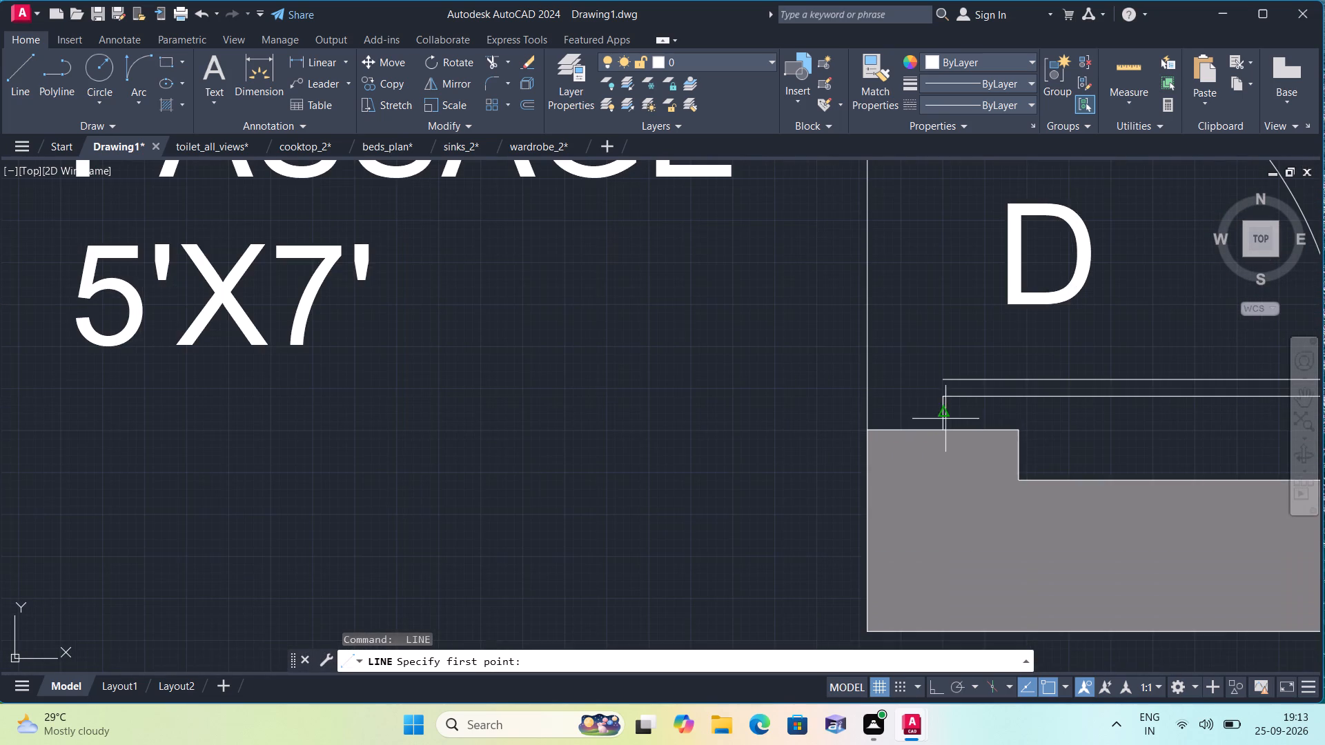
click(941, 401)
click(940, 381)
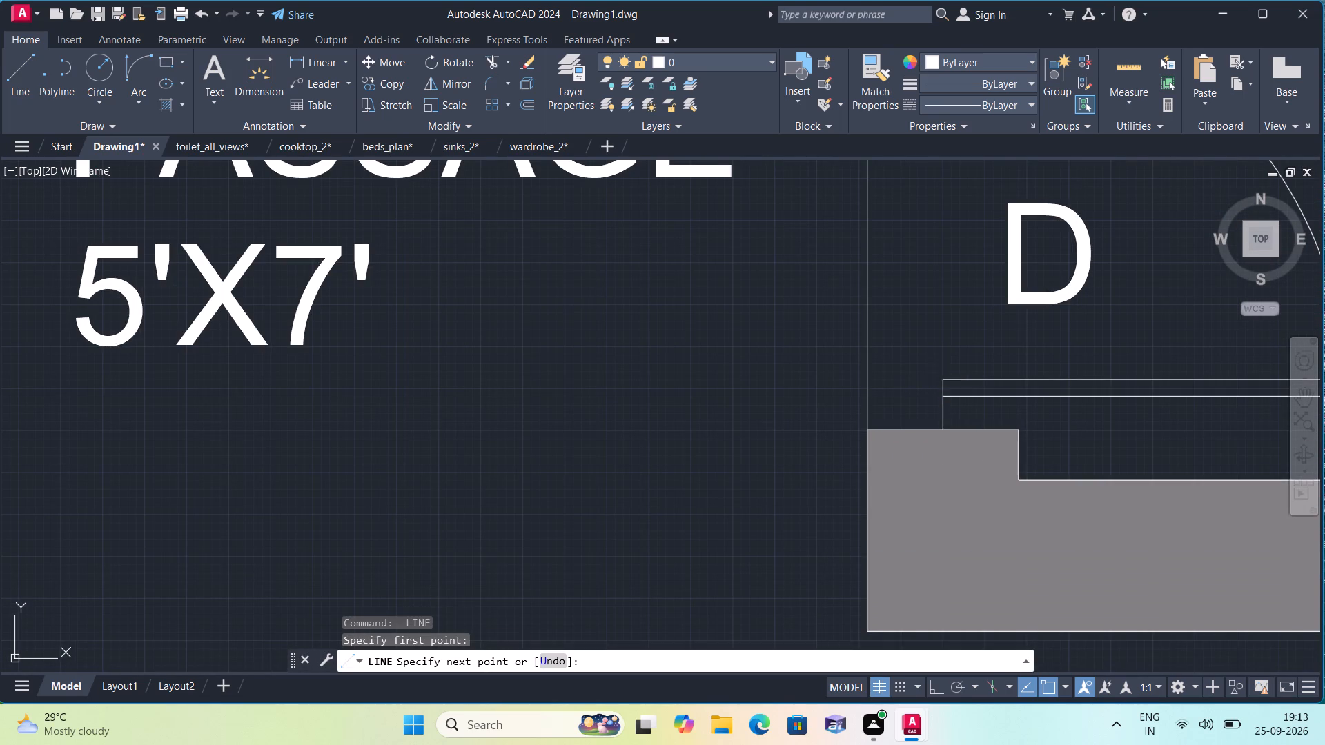
key(space)
Close the hinge end of the 5'X10' toilet's door D1 leaf with a short line between its parallel edges.
scroll(778, 410, down, 4)
scroll(706, 431, down, 1)
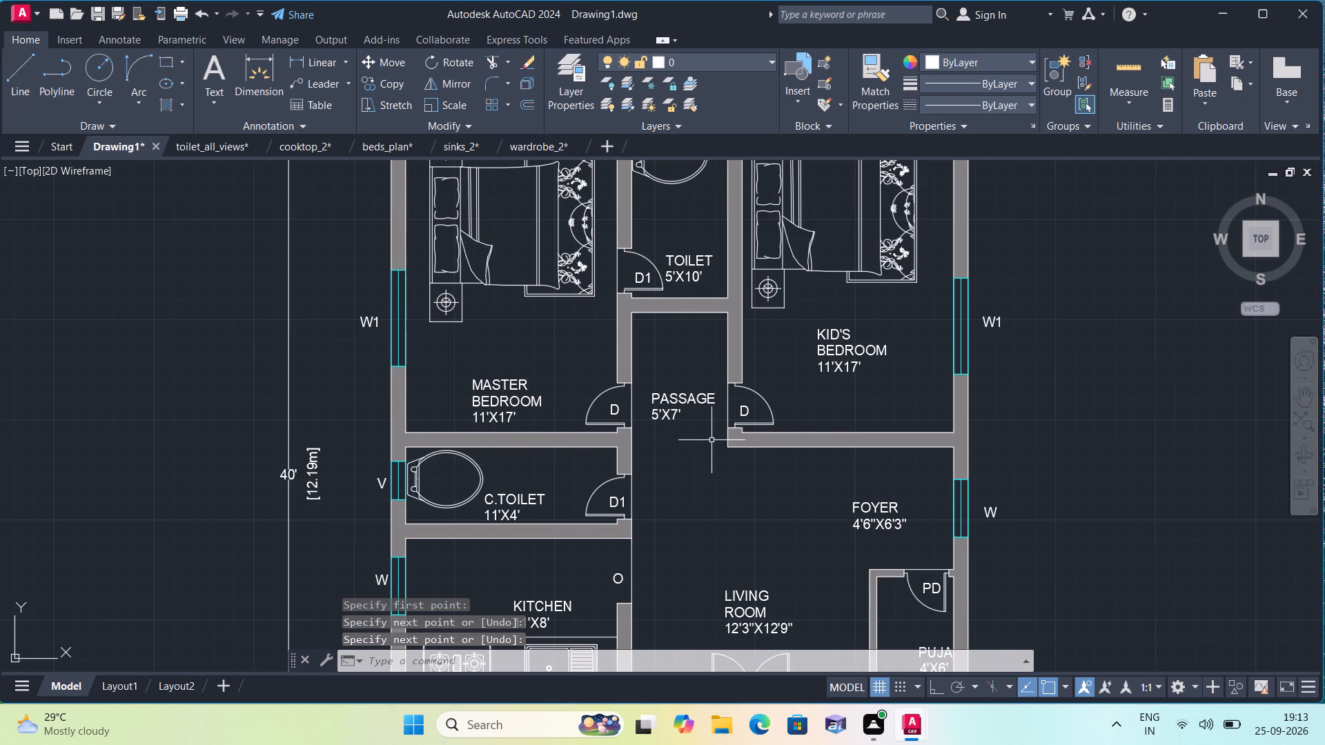
middle_drag(722, 464, 730, 541)
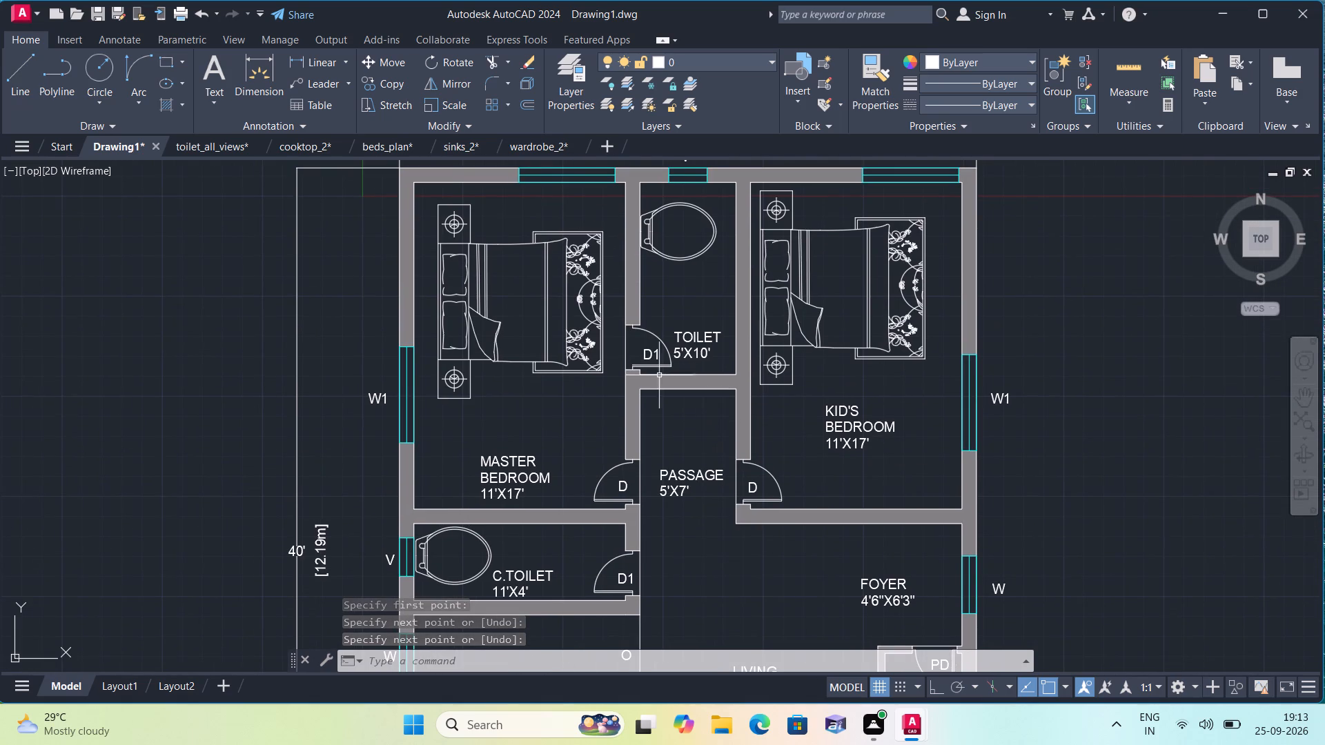
key(space)
scroll(632, 355, up, 4)
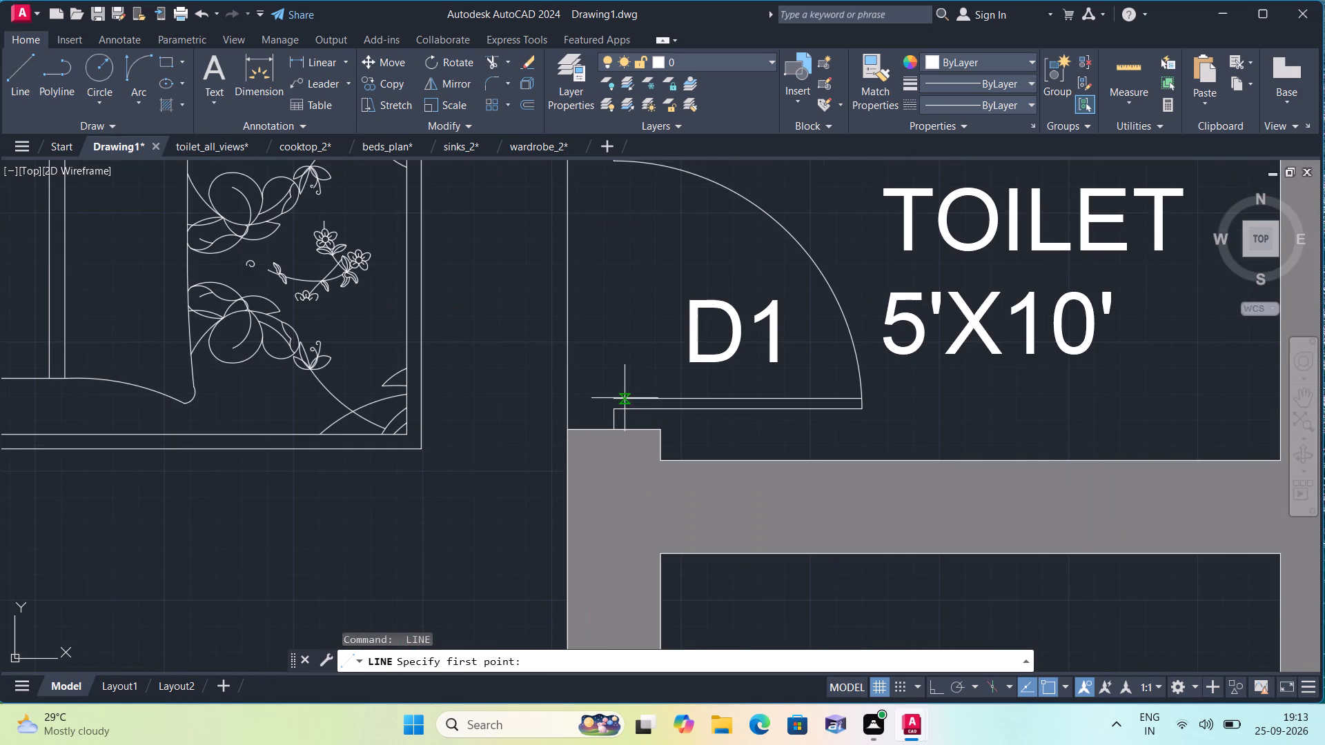
click(616, 399)
click(615, 410)
key(space)
Close the wardrobe_2, sinks_2, beds_plan, cooktop_2 and toilet_all_views reference drawings, saving the changes to each.
scroll(599, 410, down, 2)
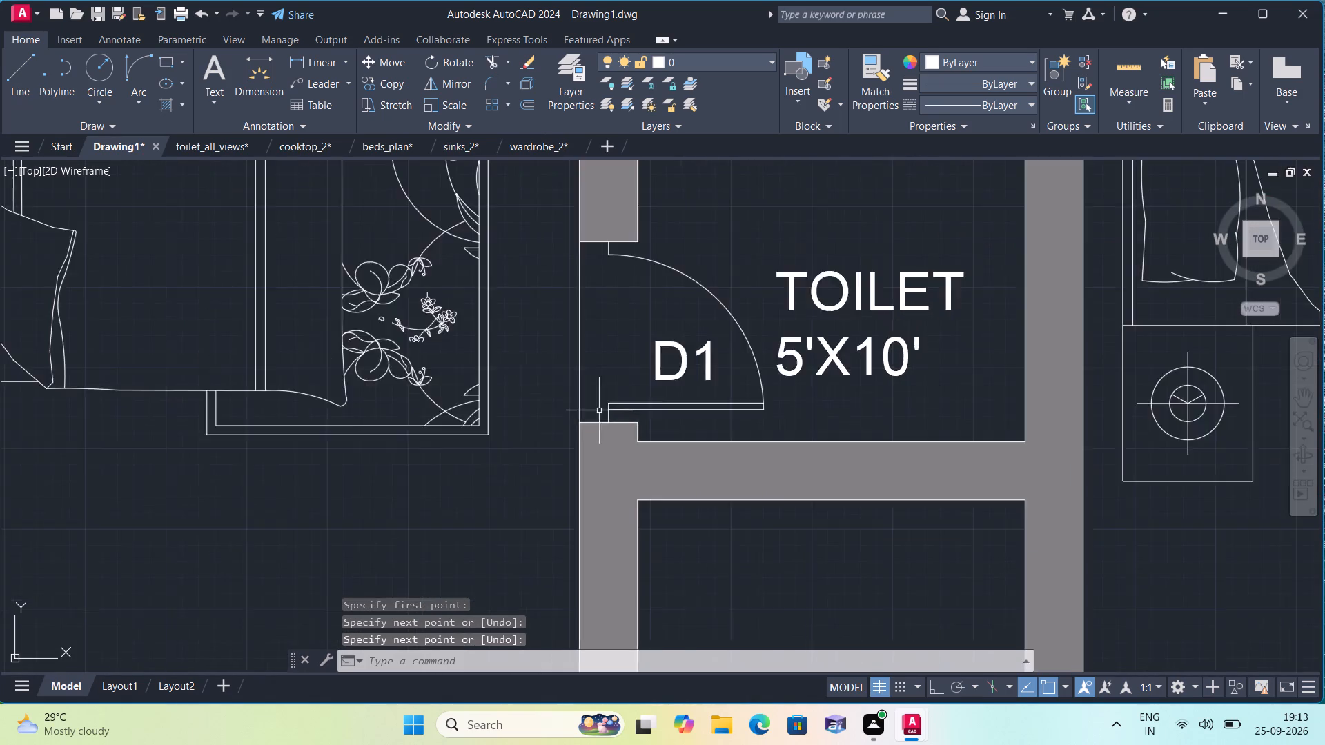
scroll(599, 411, down, 3)
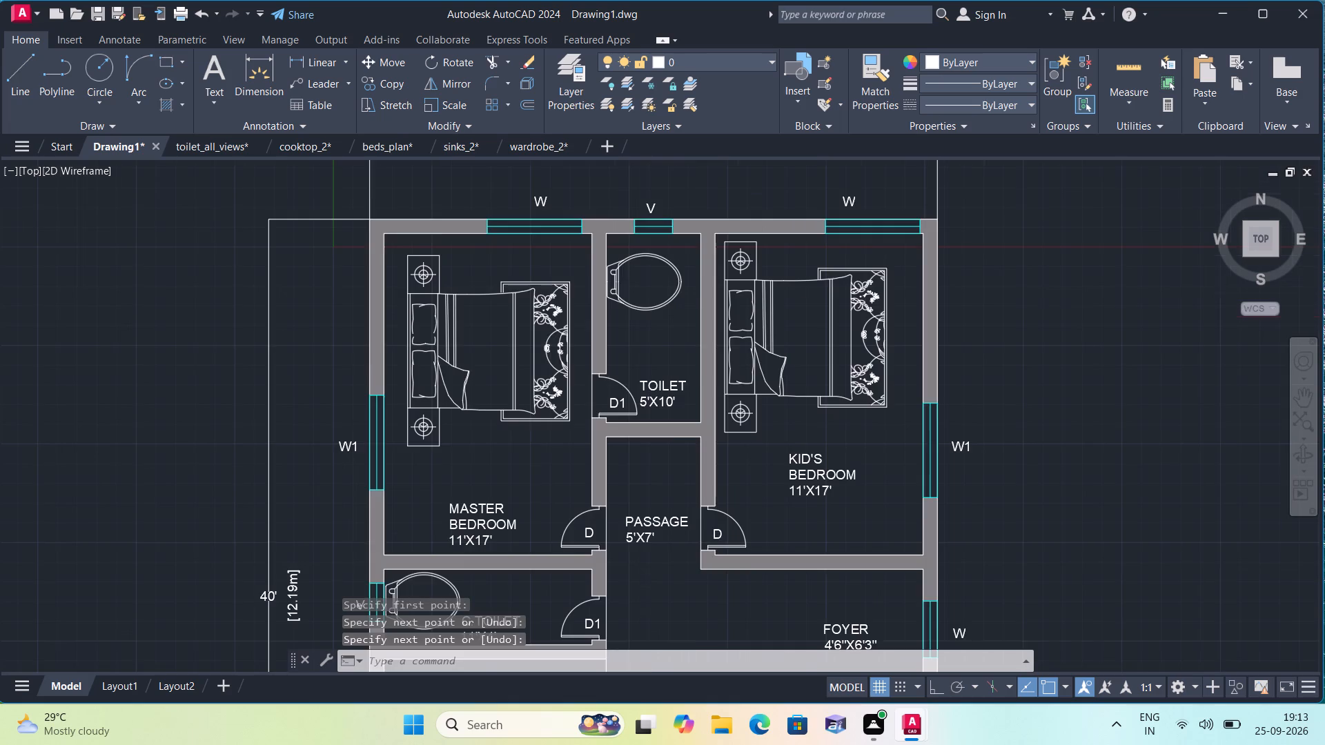
scroll(591, 434, down, 1)
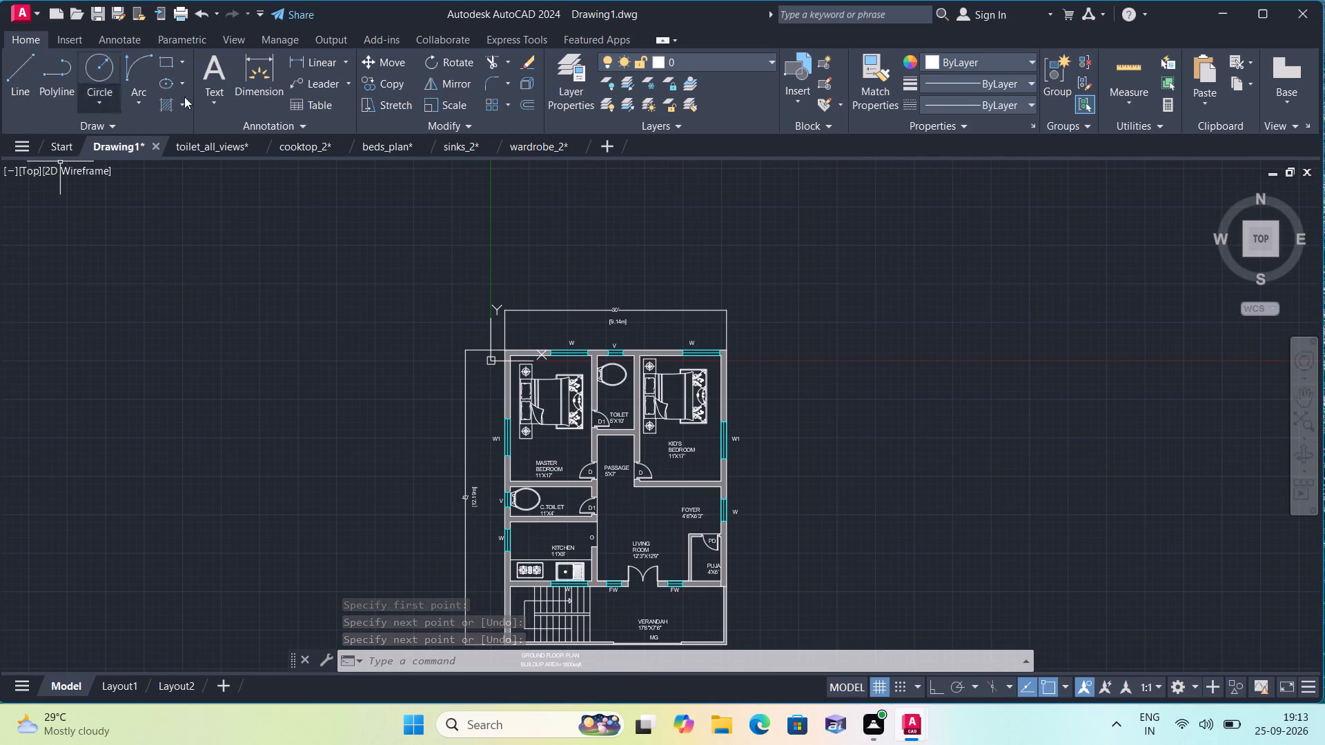
click(575, 151)
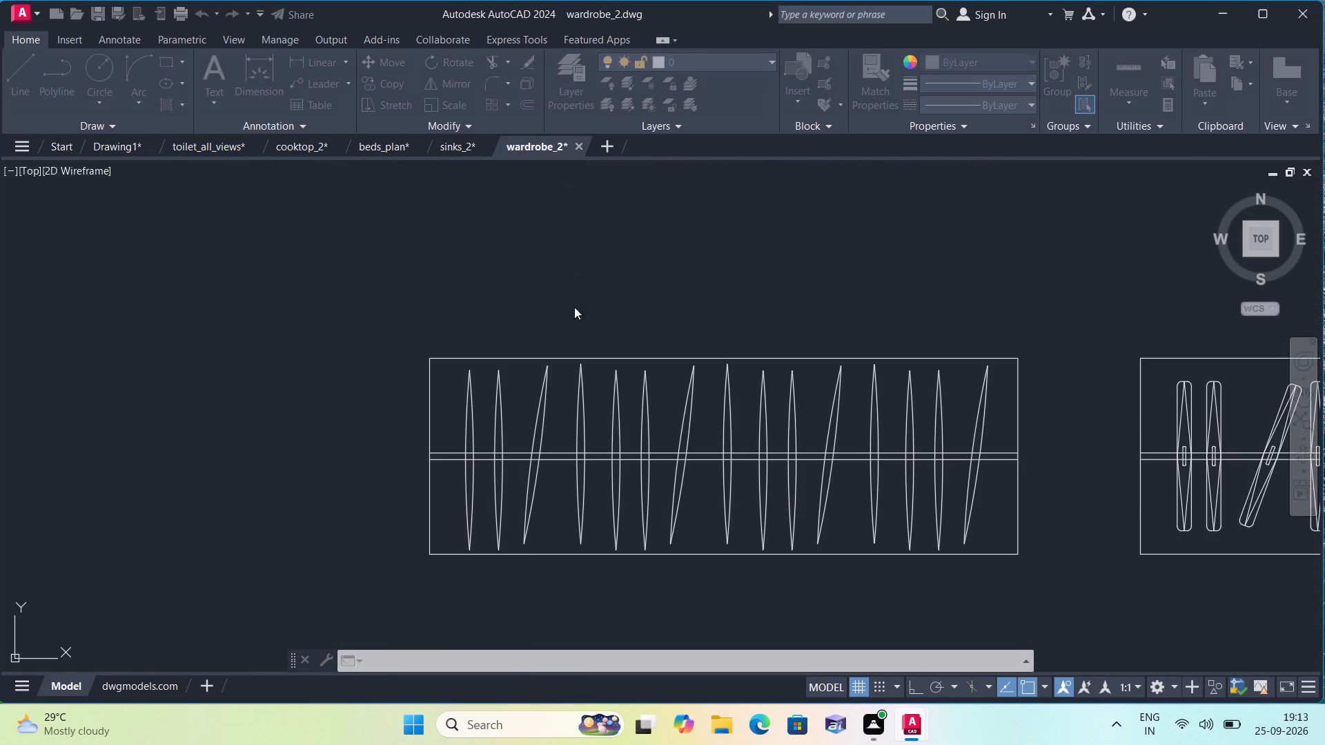
click(620, 390)
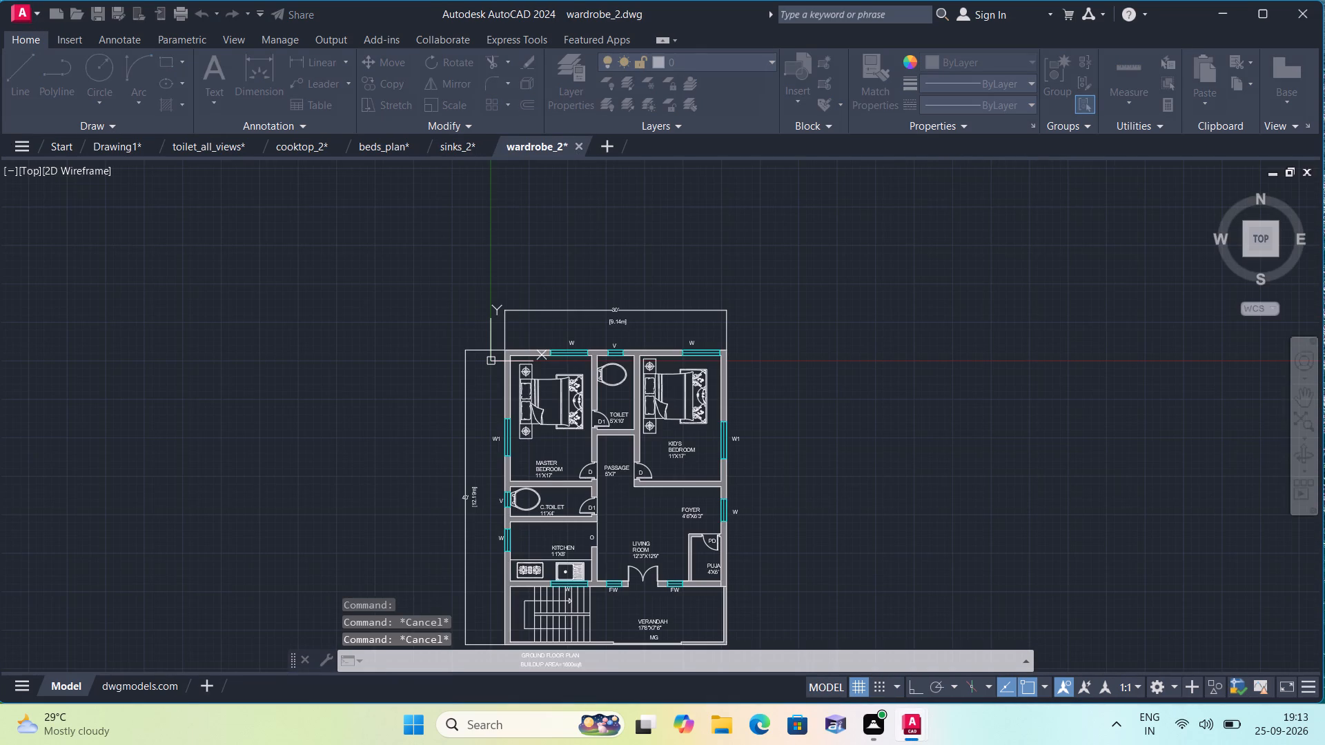
click(487, 144)
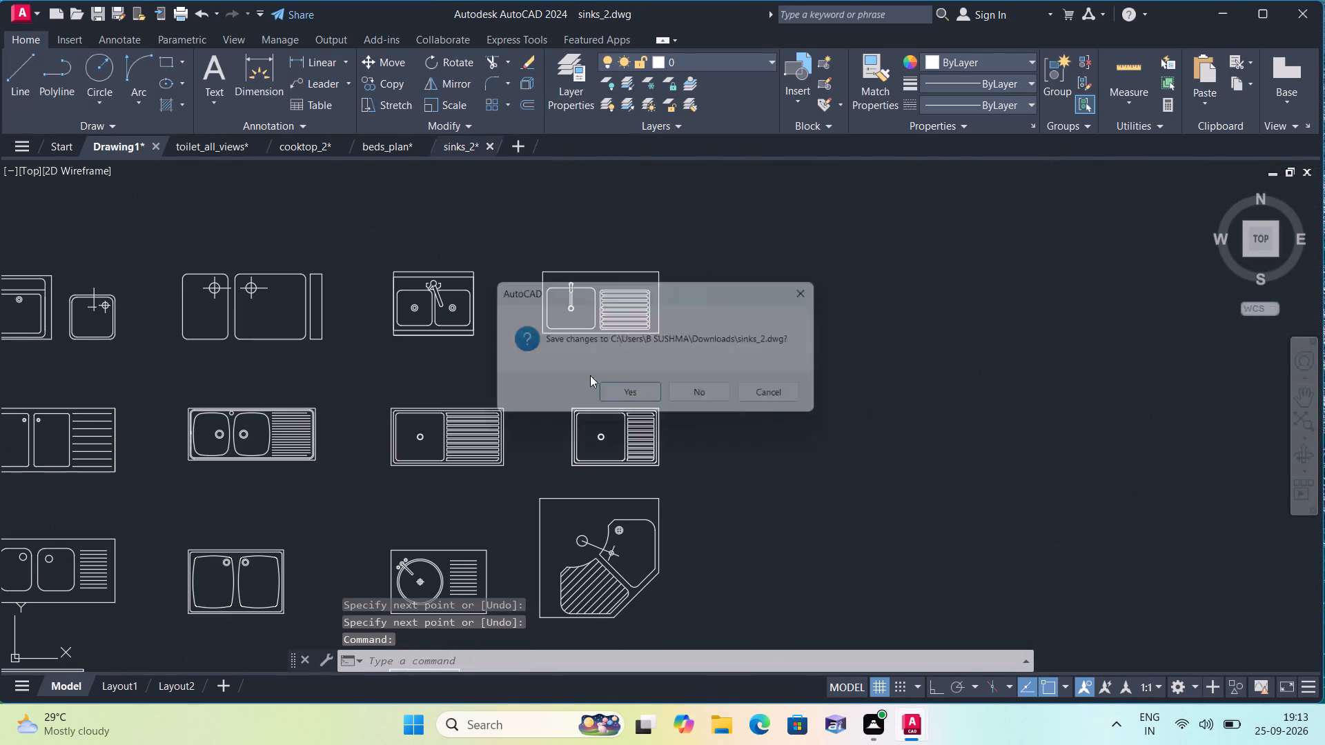
click(612, 395)
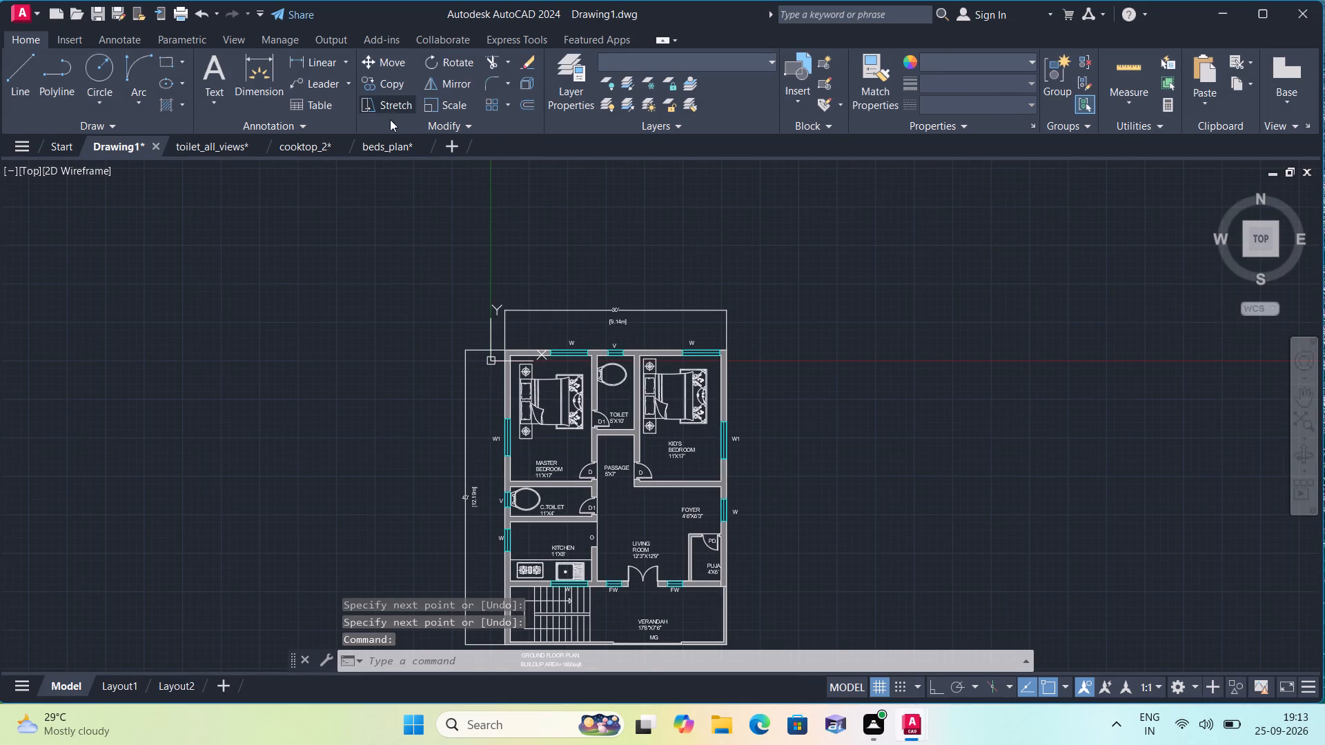
click(420, 142)
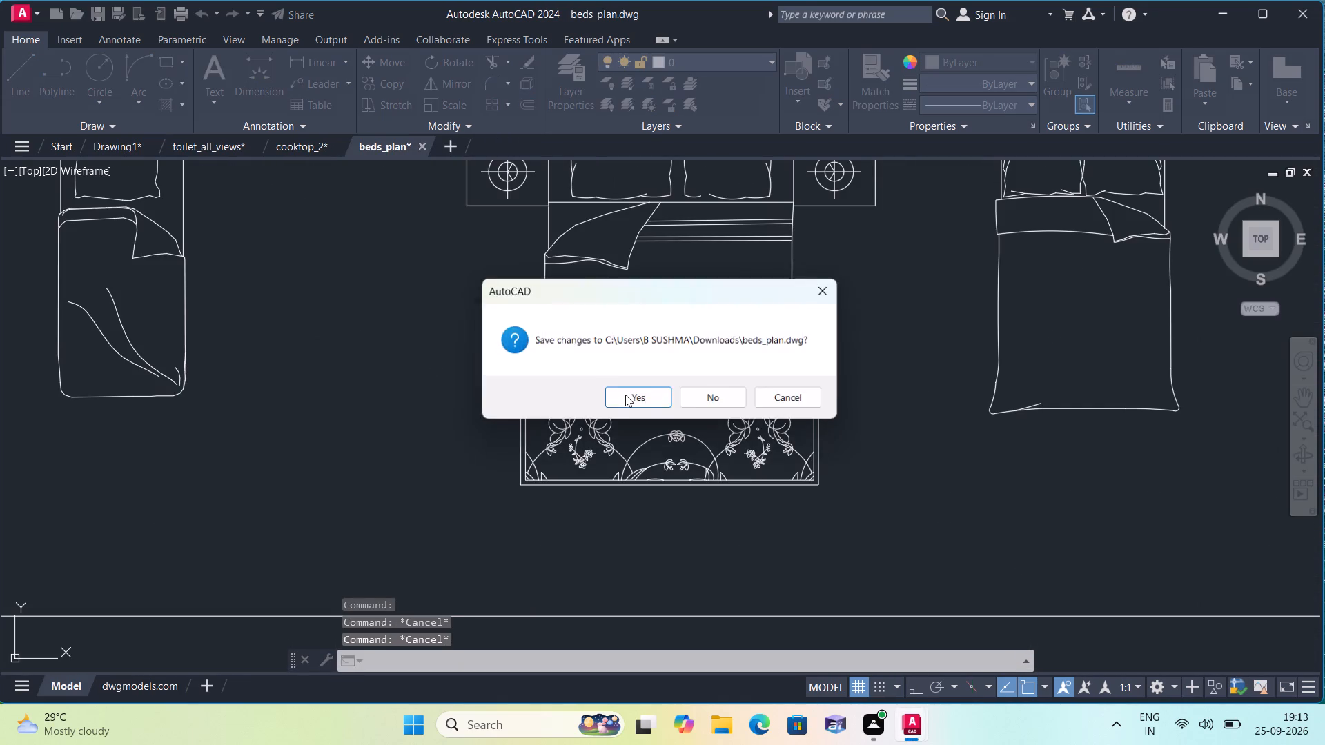
click(625, 396)
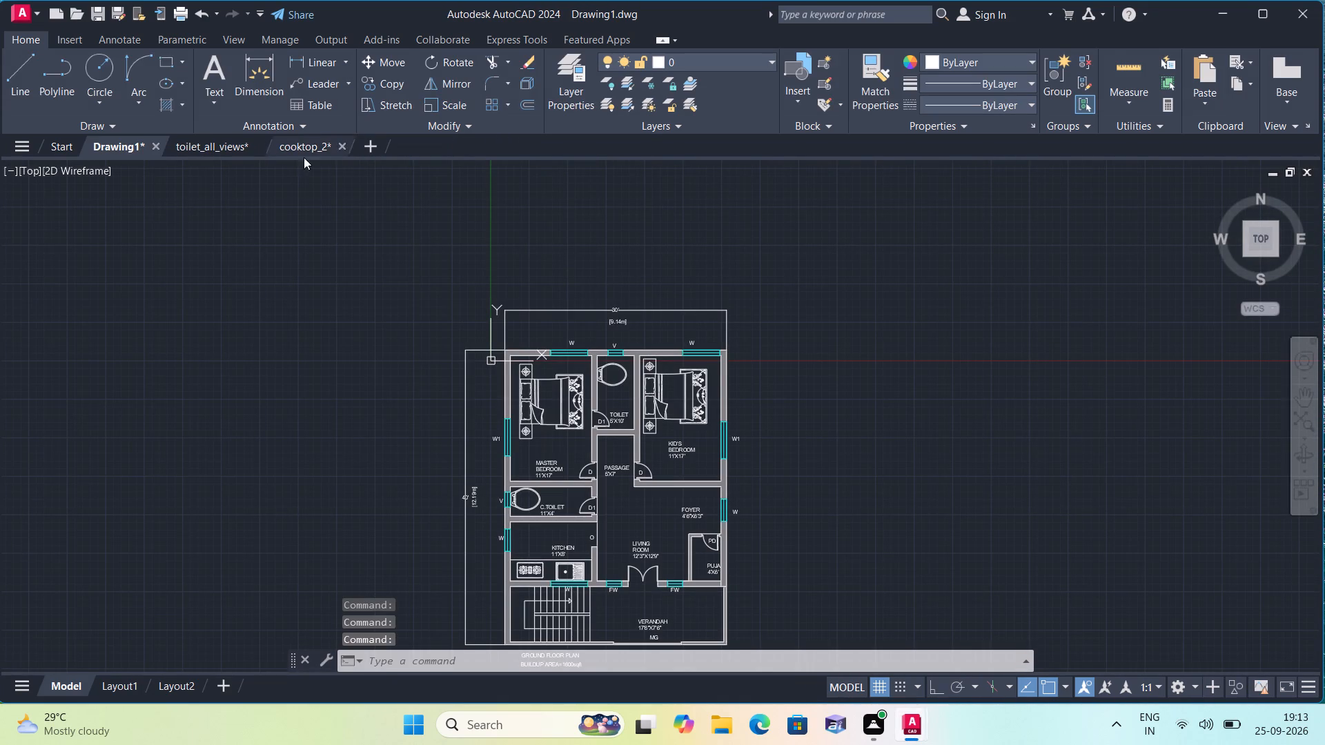
click(338, 141)
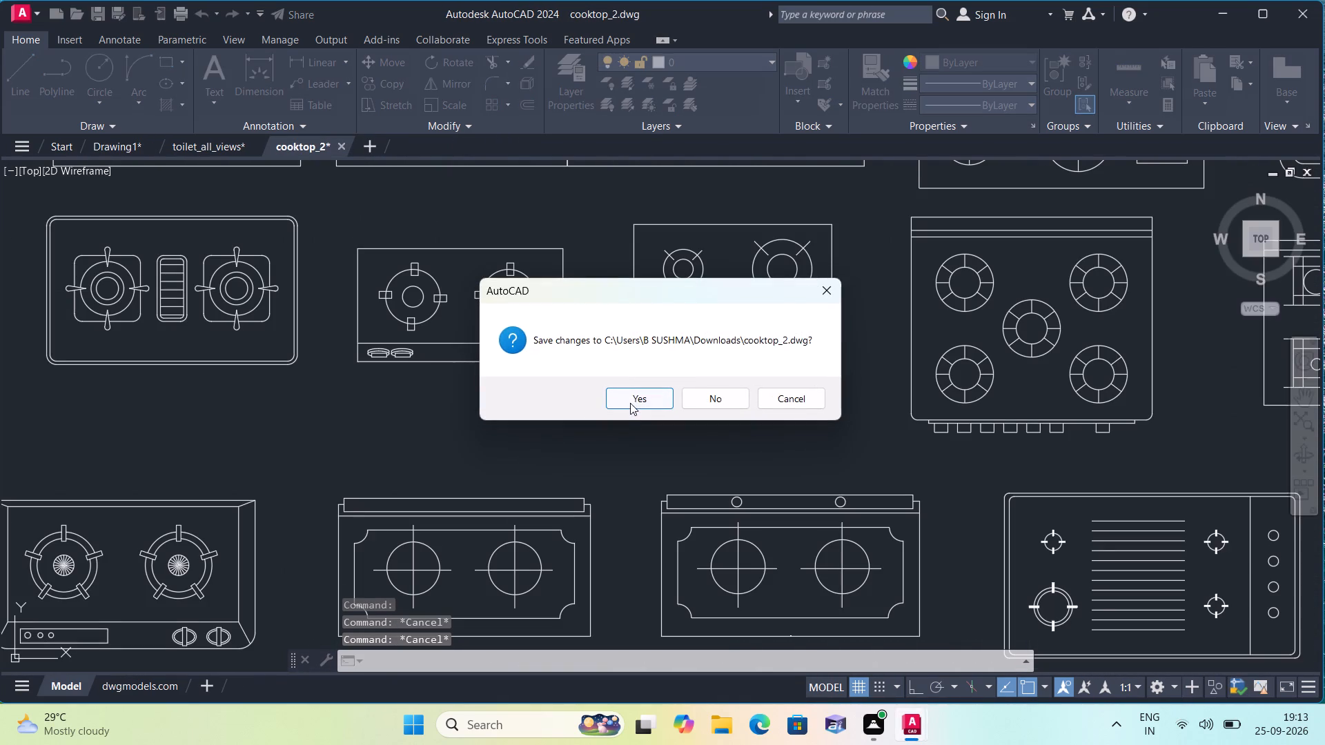
click(630, 402)
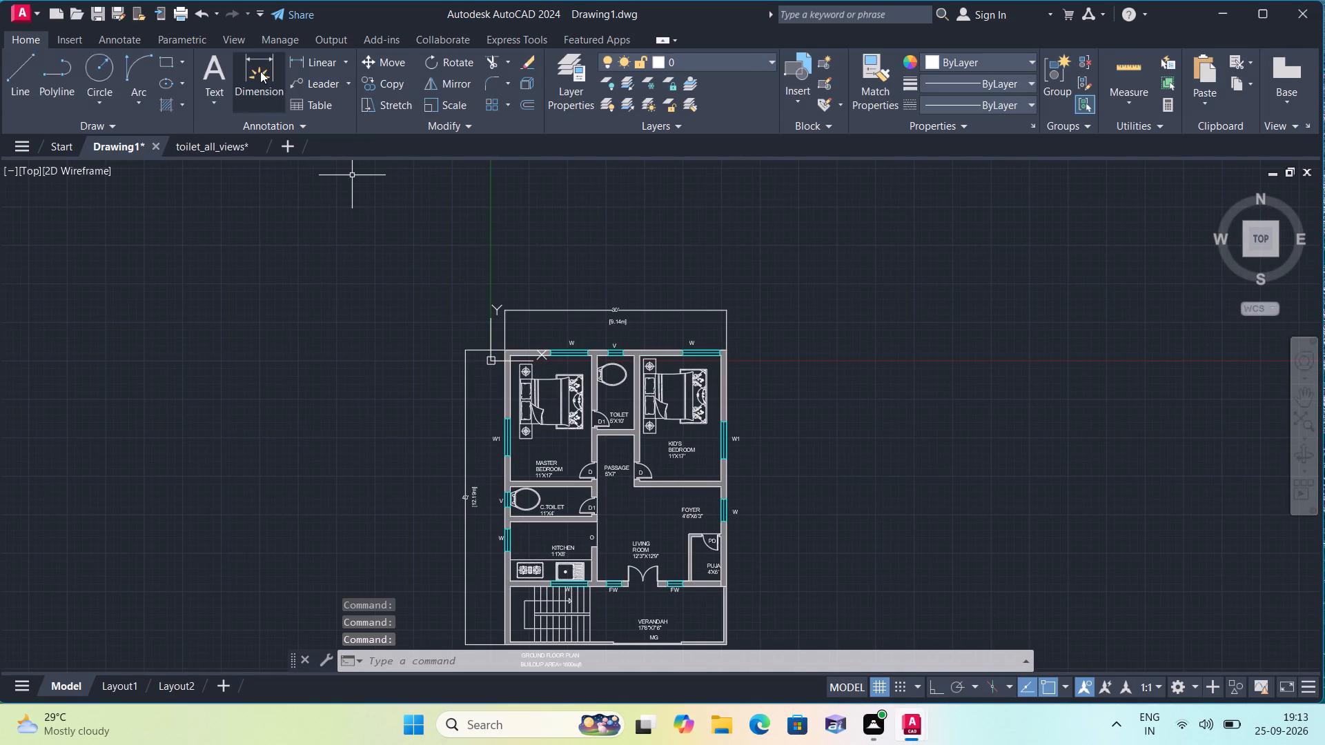
click(252, 138)
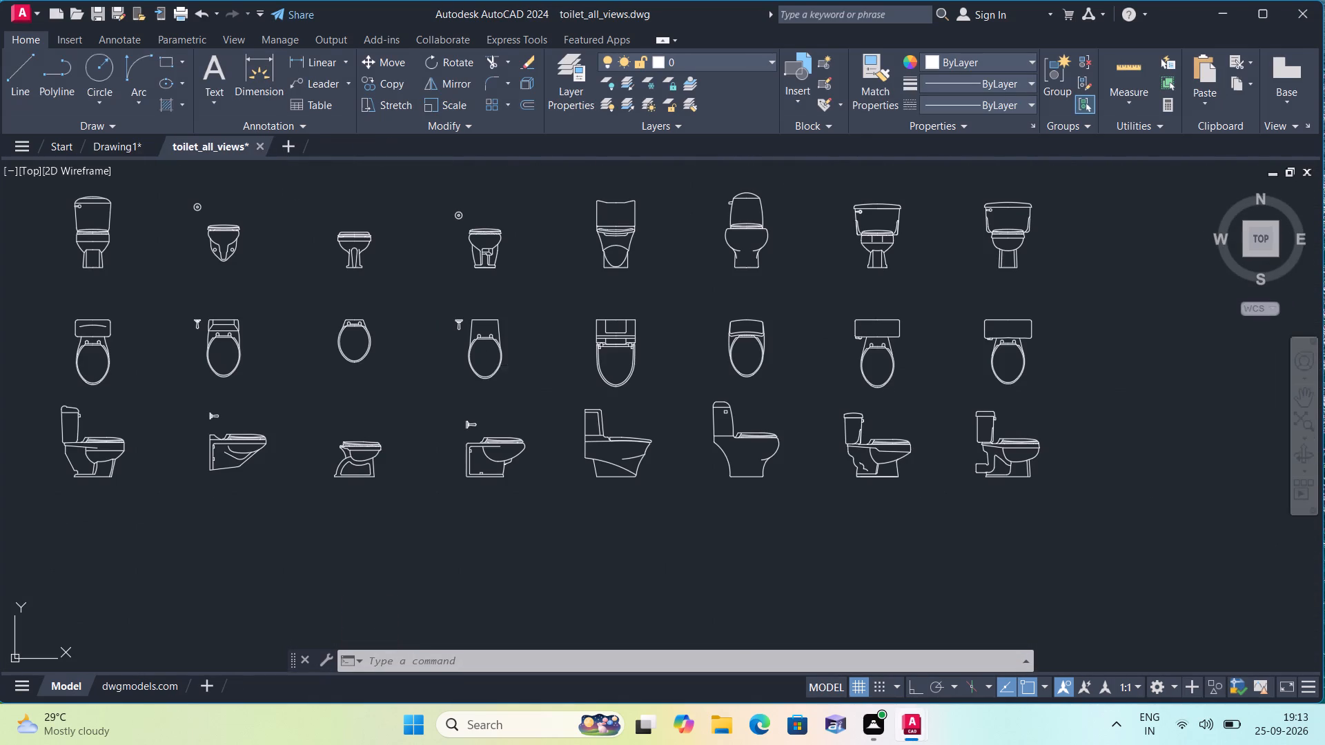
click(259, 148)
click(640, 401)
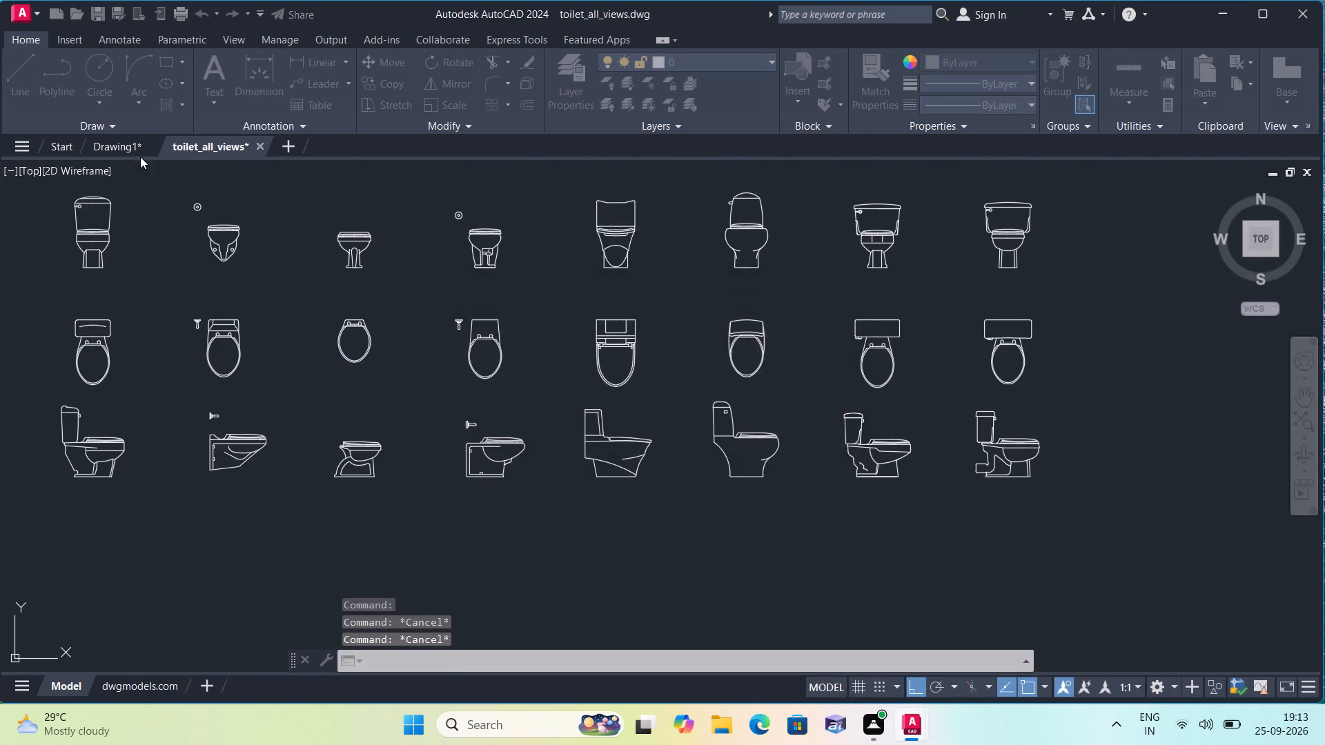
Save the floor plan drawing in the Downloads folder under the file name blue.
click(21, 17)
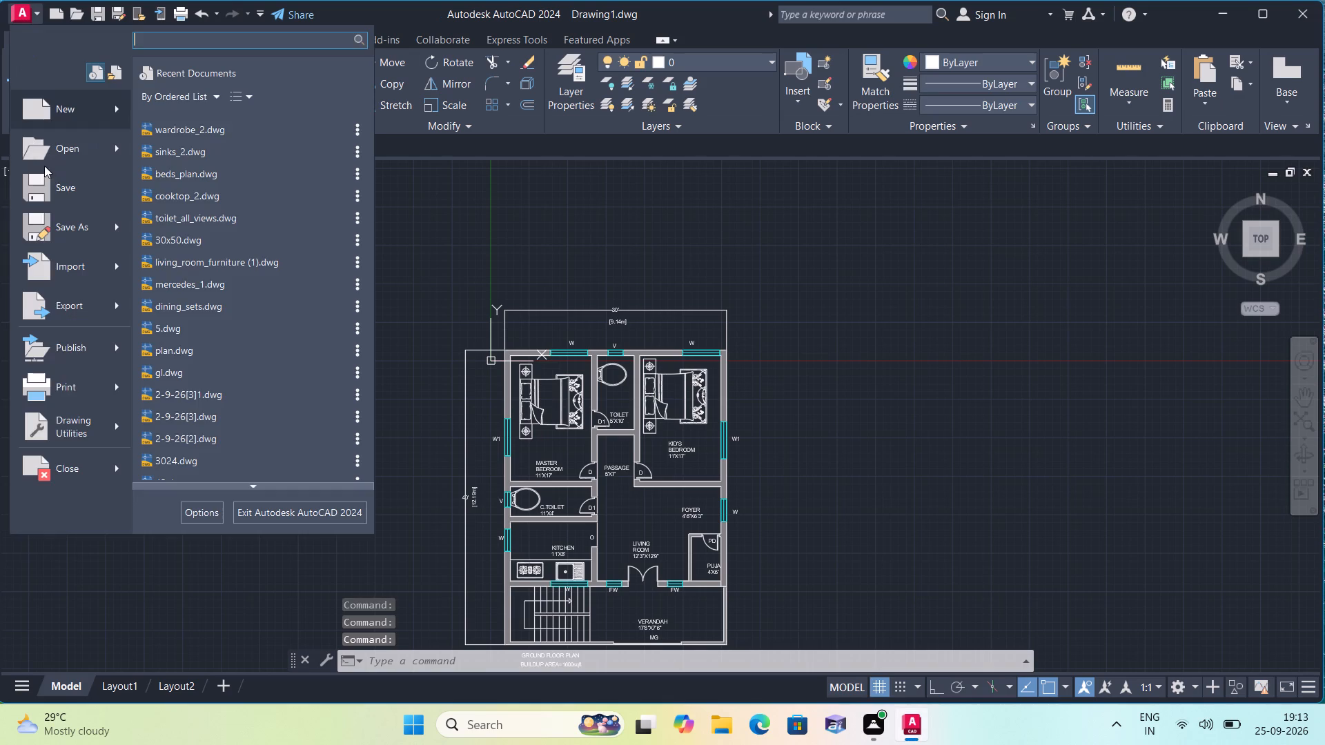
click(59, 179)
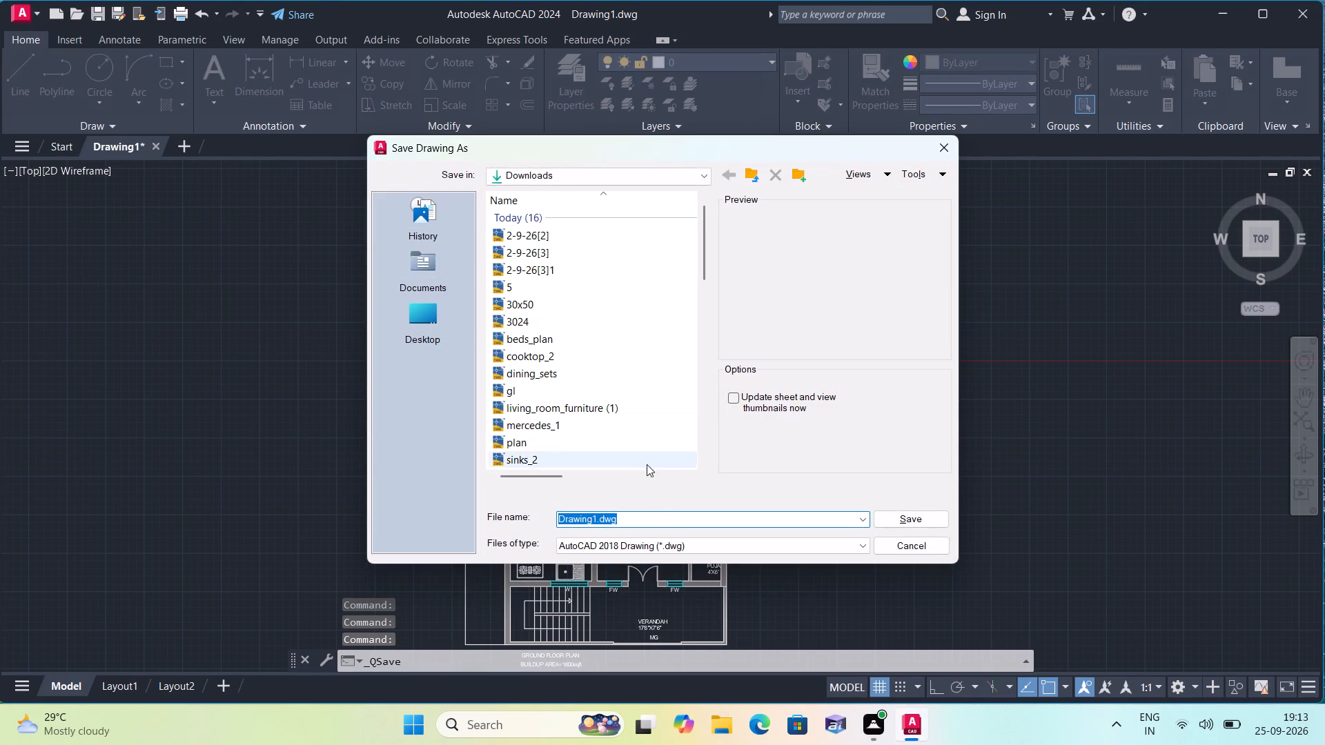
click(658, 515)
key(BackSpace)
key(BackSpace)
key(BackSpace)
key(BackSpace)
key(BackSpace)
key(BackSpace)
key(BackSpace)
key(BackSpace)
key(BackSpace)
key(BackSpace)
key(BackSpace)
key(BackSpace)
key(BackSpace)
key(BackSpace)
key(BackSpace)
key(BackSpace)
key(BackSpace)
key(BackSpace)
key(BackSpace)
key(BackSpace)
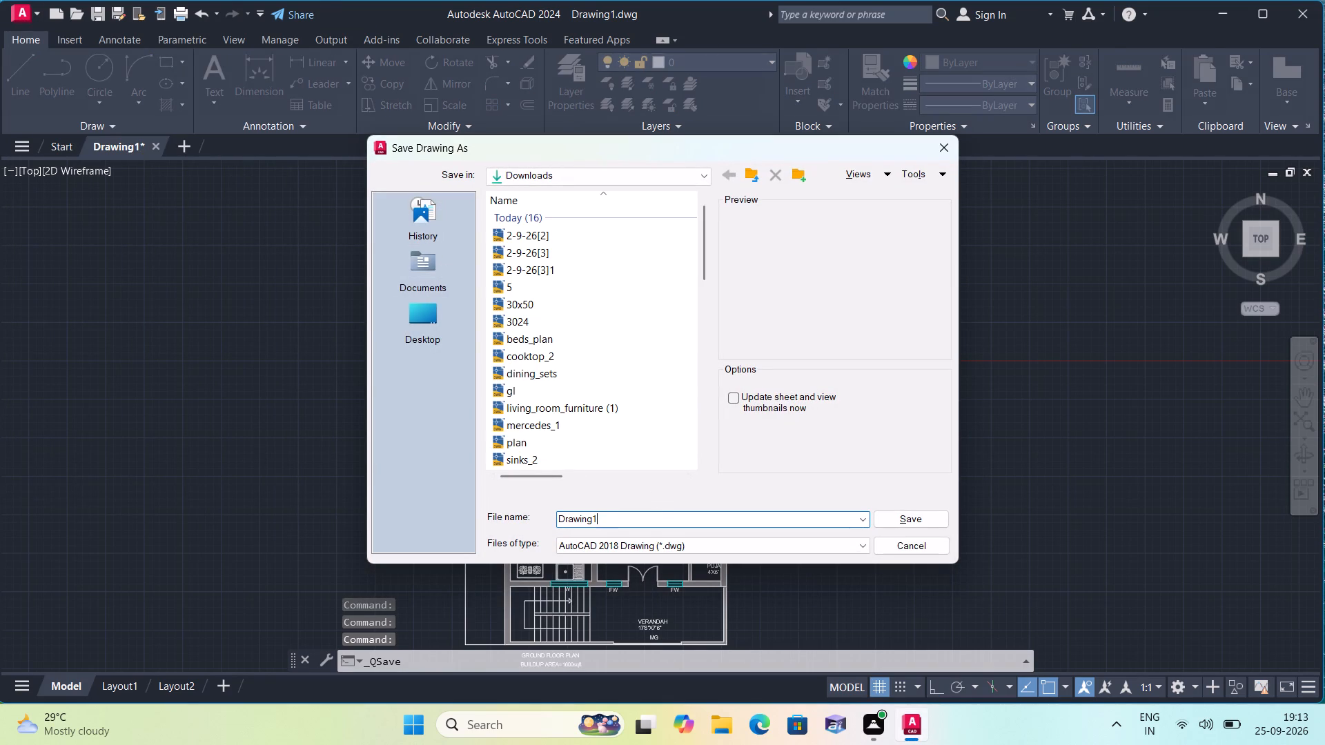
text(blue)
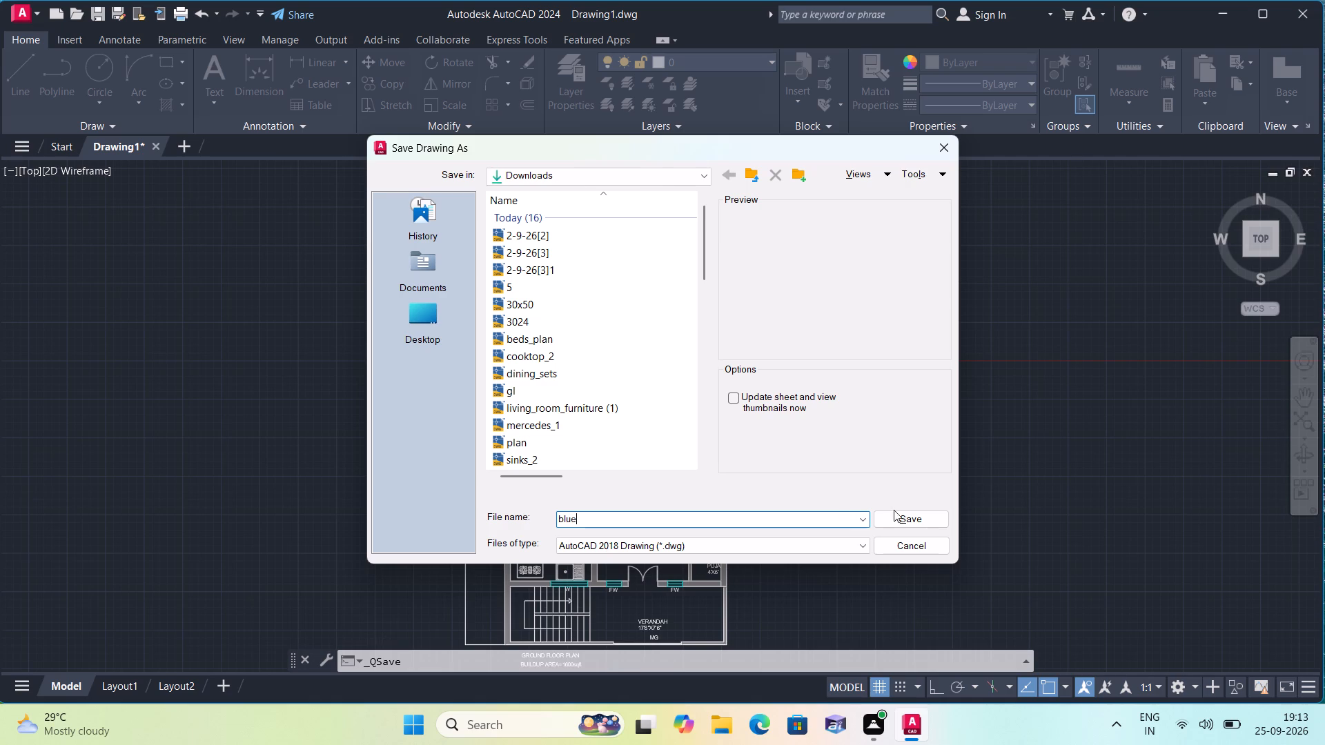
click(902, 515)
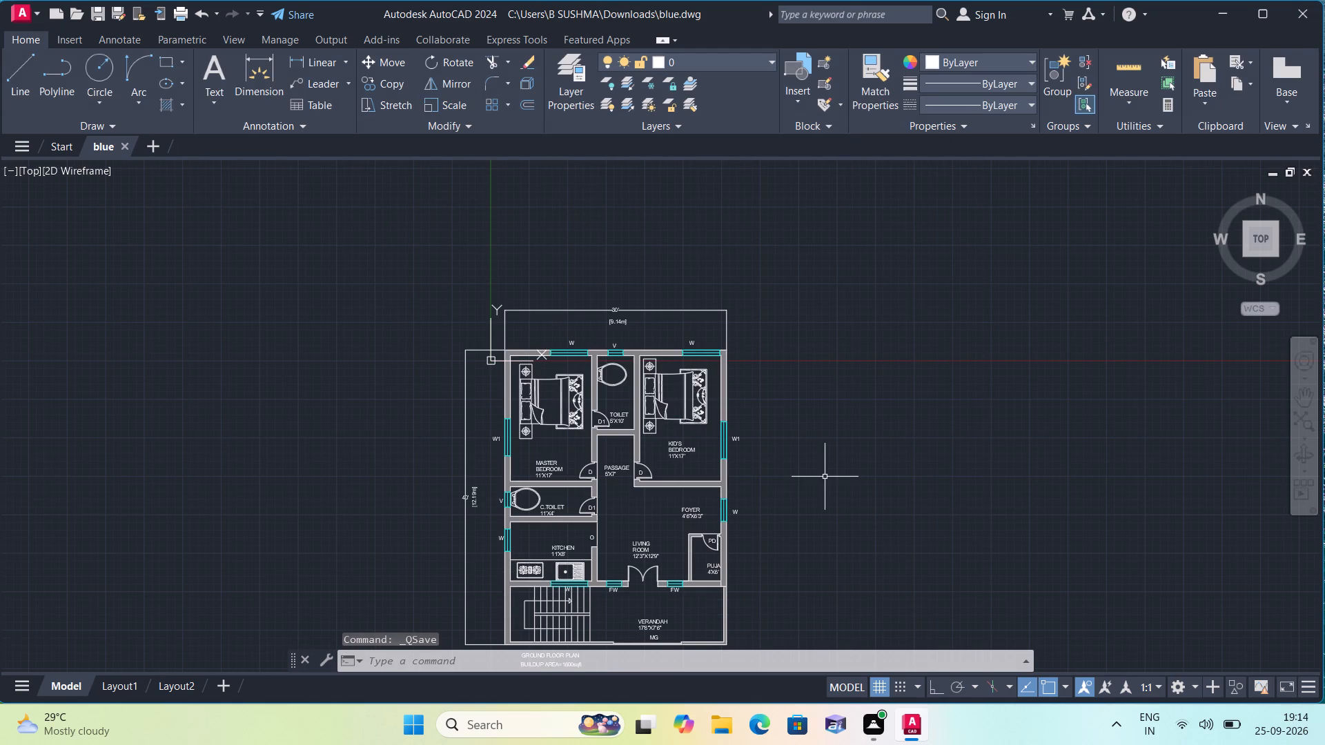
Start a plot of the plan with the DWG To PDF.pc3 plotter and ISO A4 (297.00 x 210.00 MM) paper.
text(plot)
key(space)
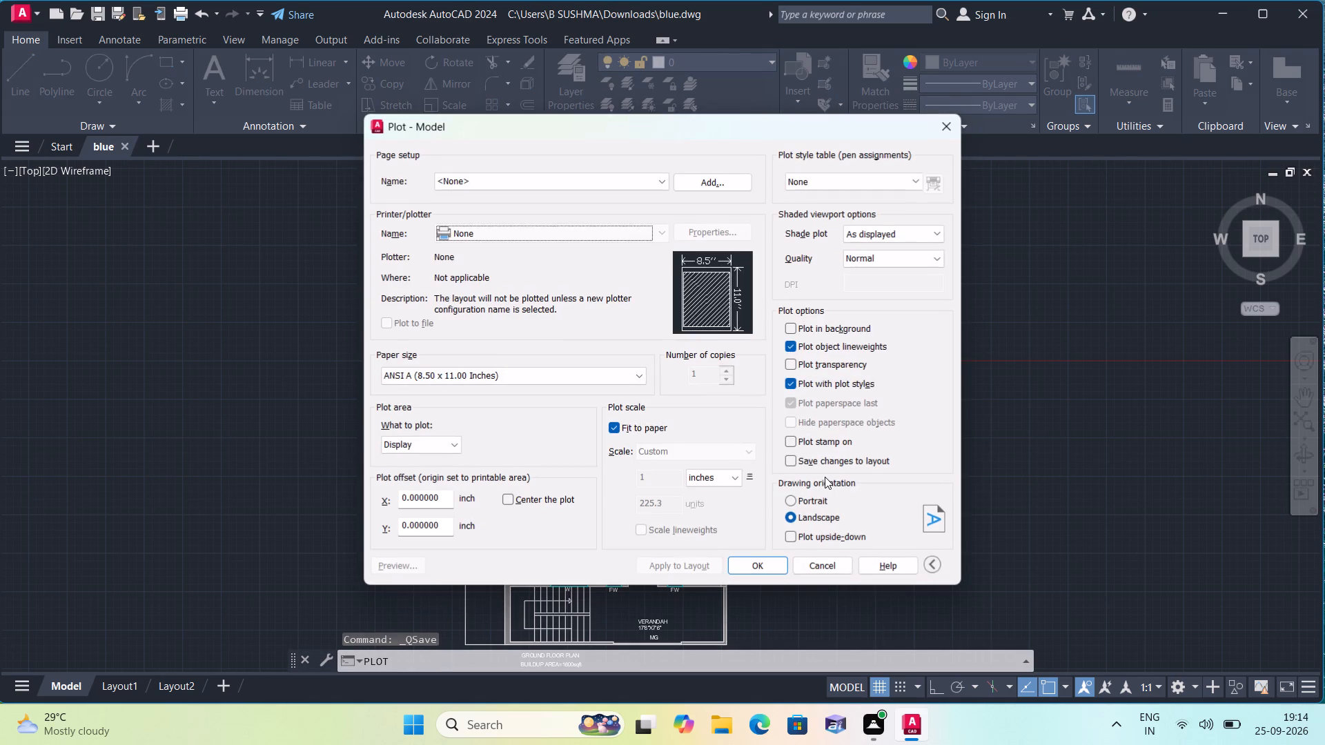
click(553, 236)
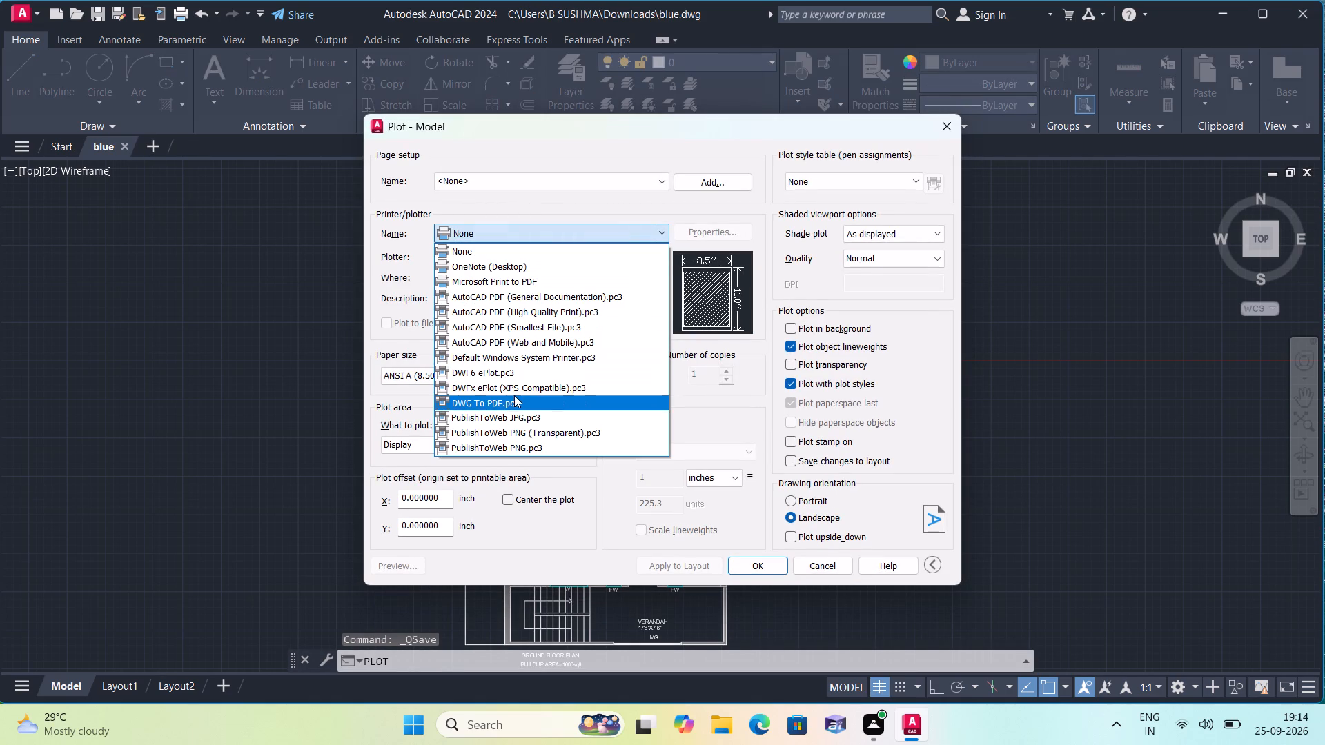
click(514, 399)
click(515, 380)
scroll(462, 442, down, 2)
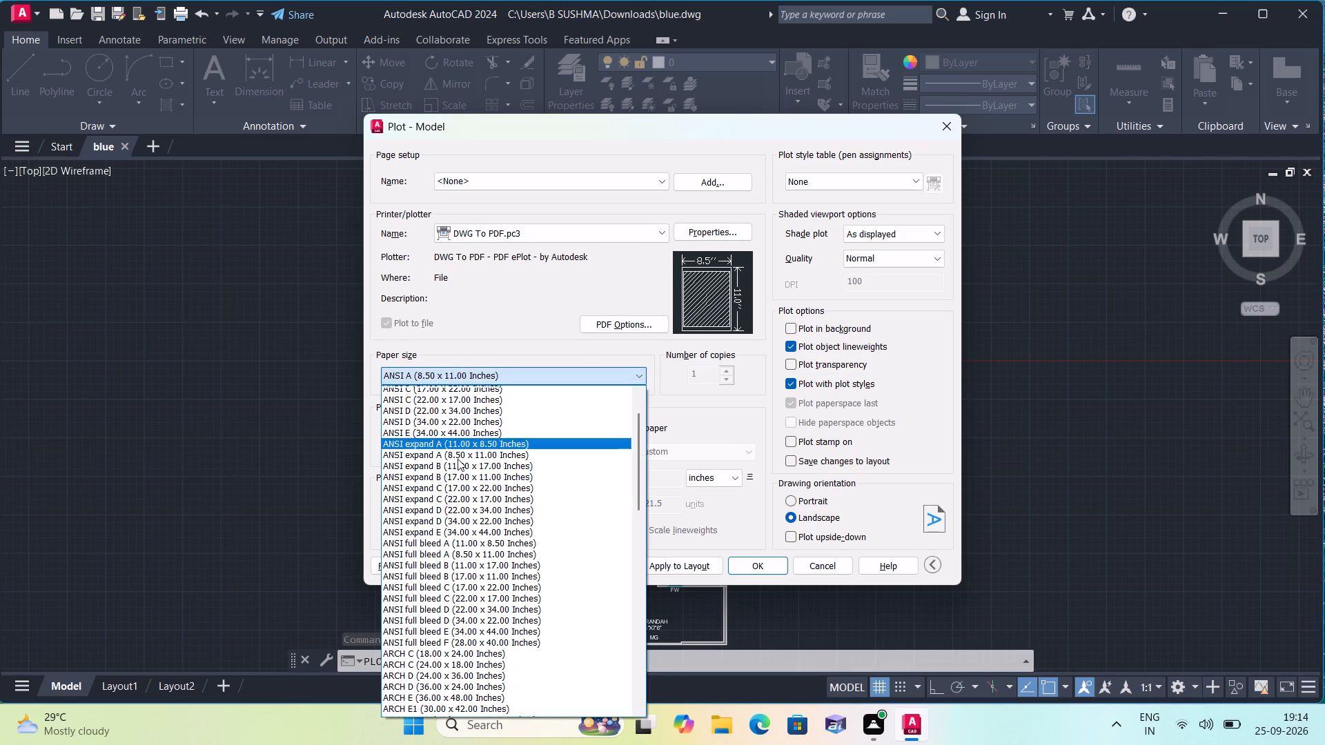
scroll(458, 459, down, 4)
scroll(464, 524, down, 8)
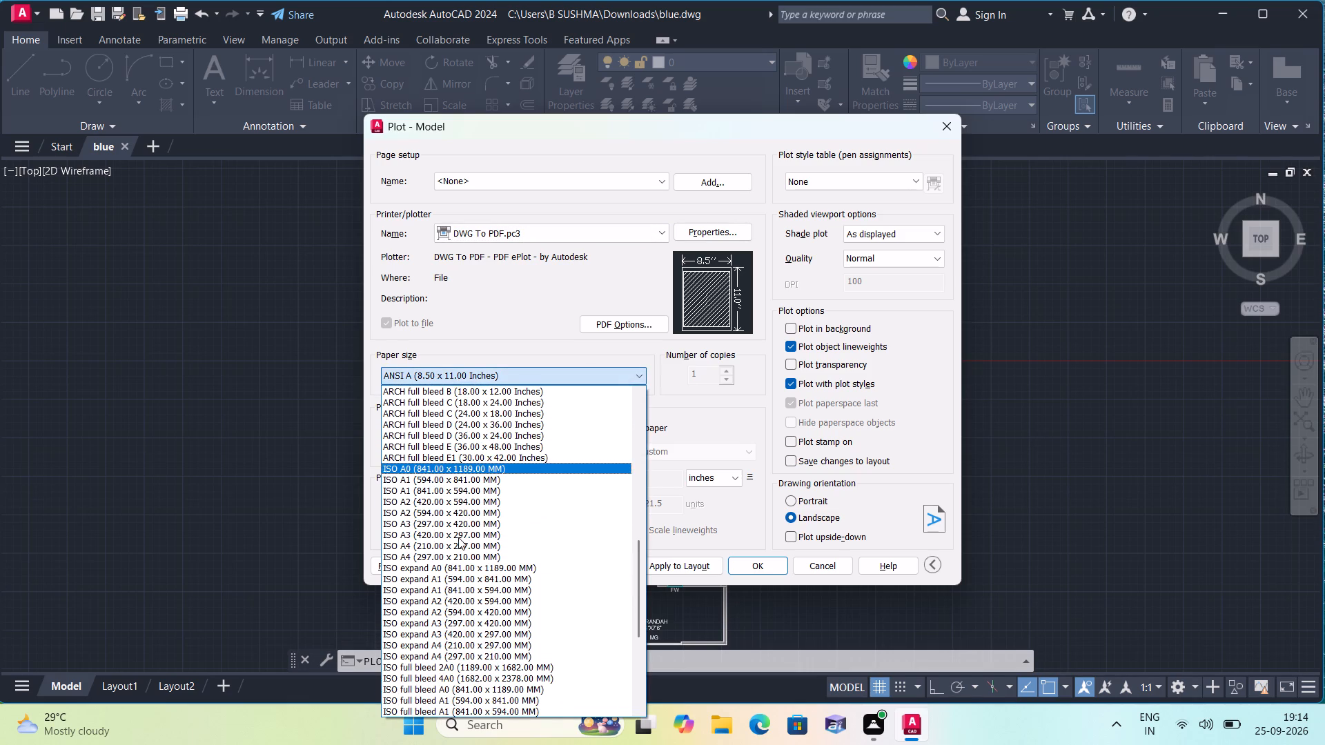
scroll(433, 537, down, 1)
click(426, 526)
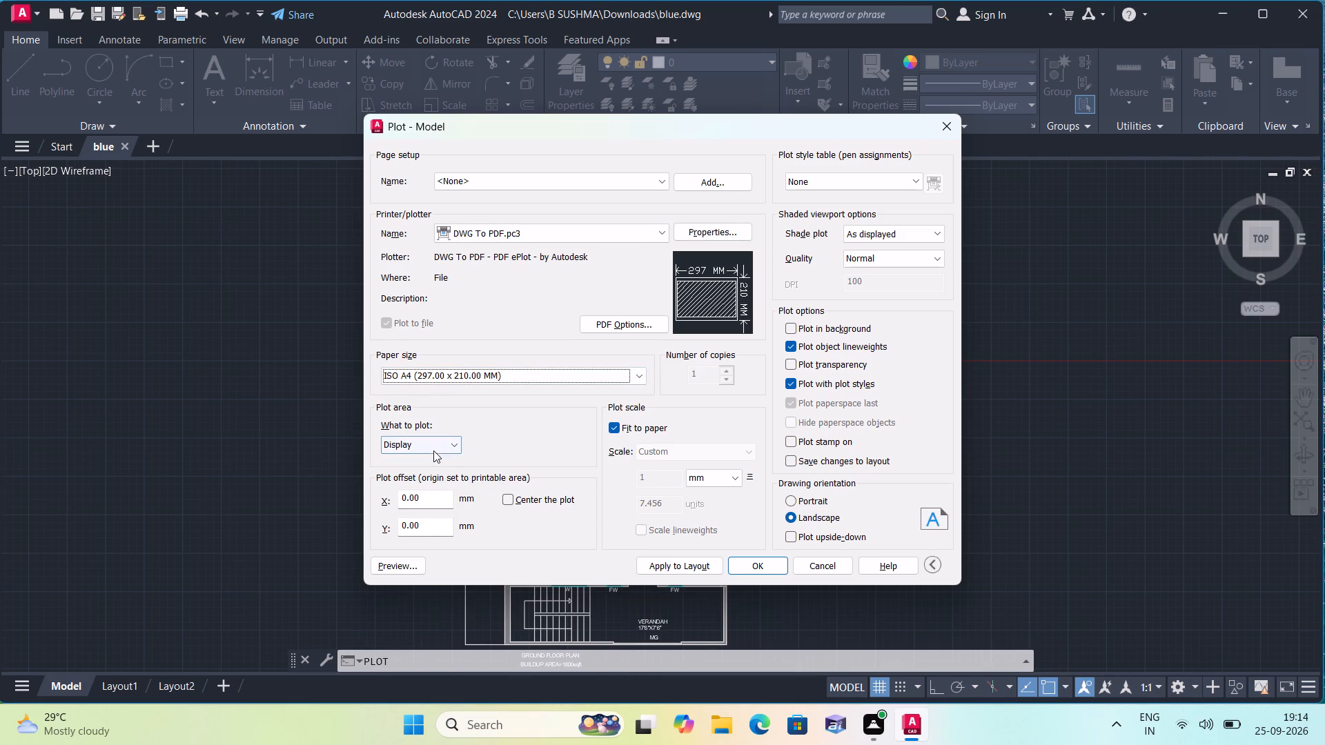
Set the plot area to a window enclosing the whole floor plan with its dimensions and title.
click(433, 444)
click(426, 488)
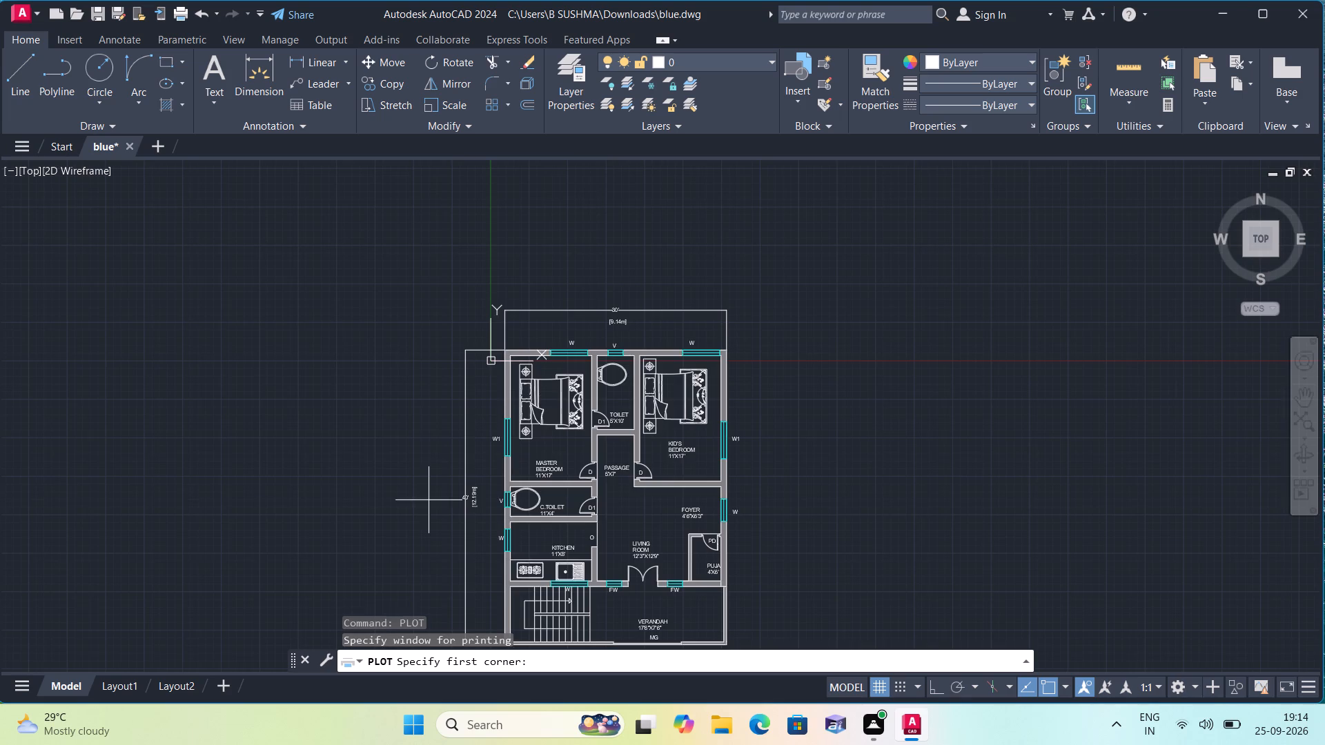
scroll(444, 316, down, 2)
click(371, 219)
click(627, 493)
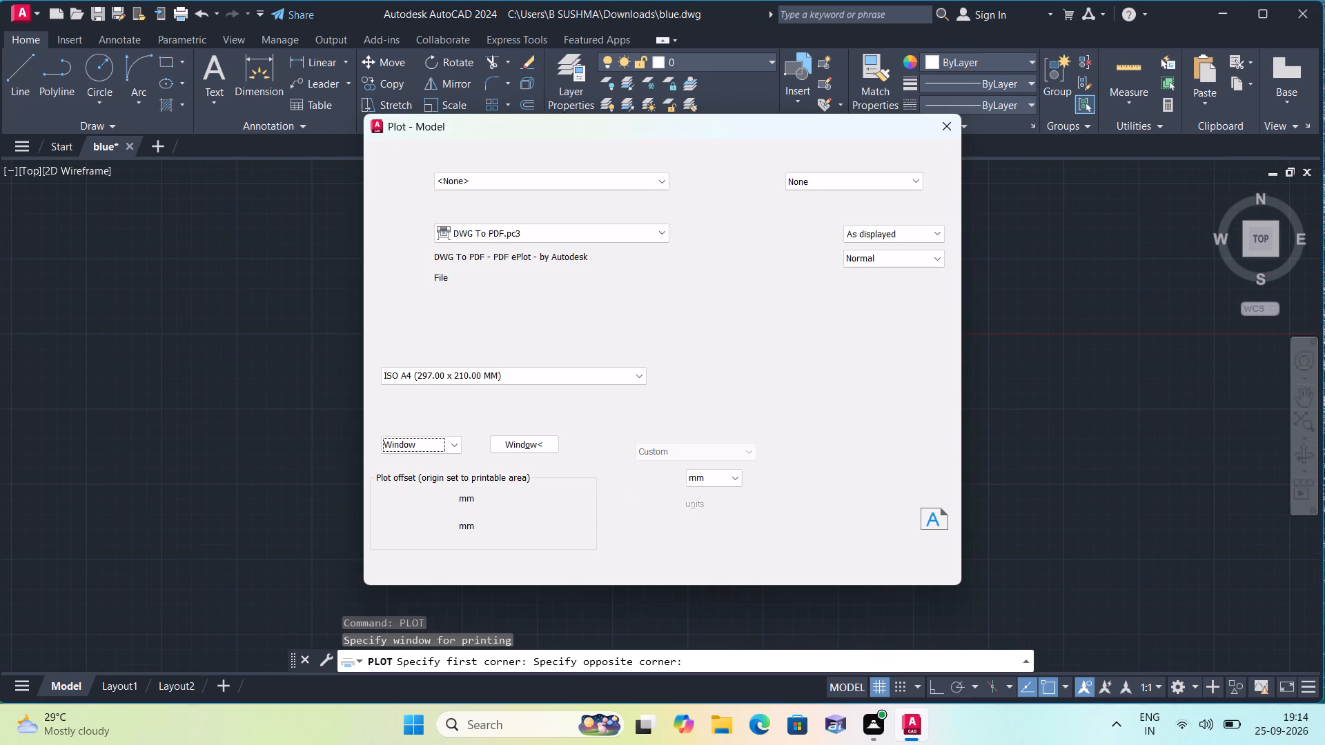
Assign the acad.ctb plot style table to the plot.
click(809, 182)
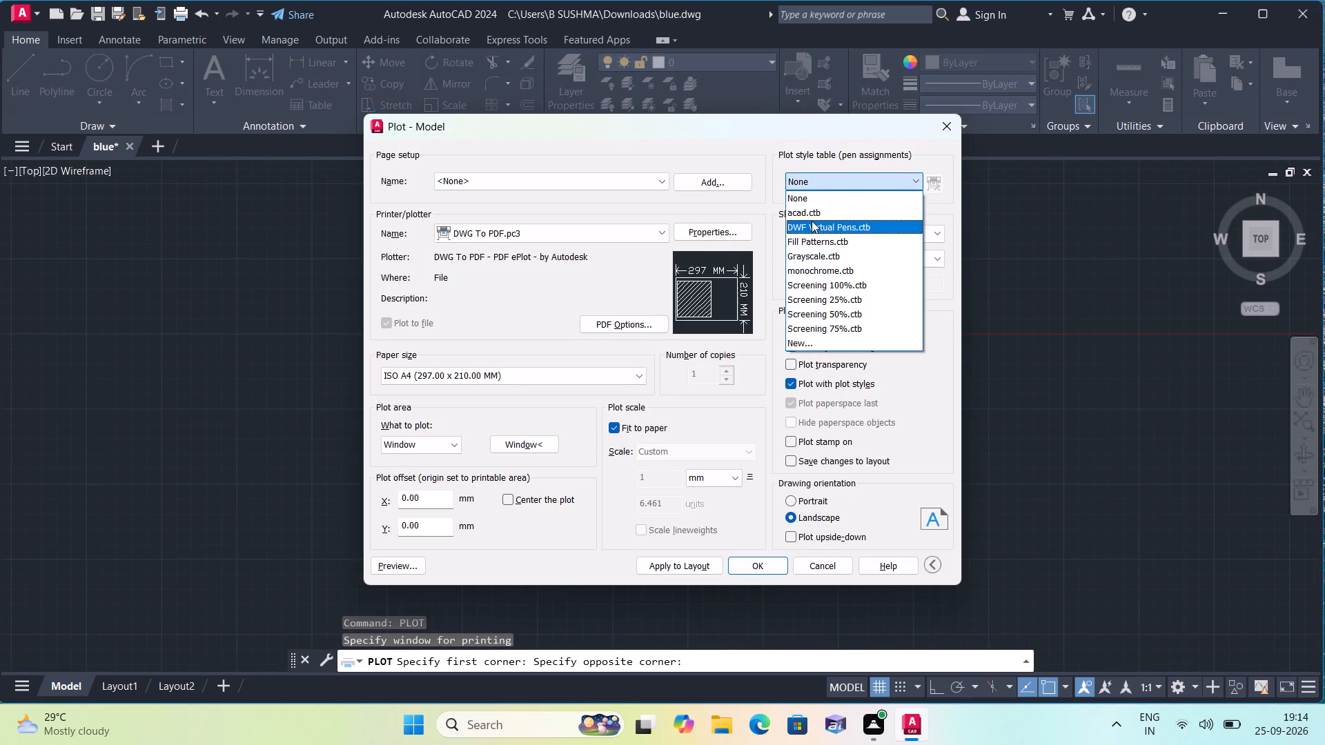
click(811, 214)
click(660, 402)
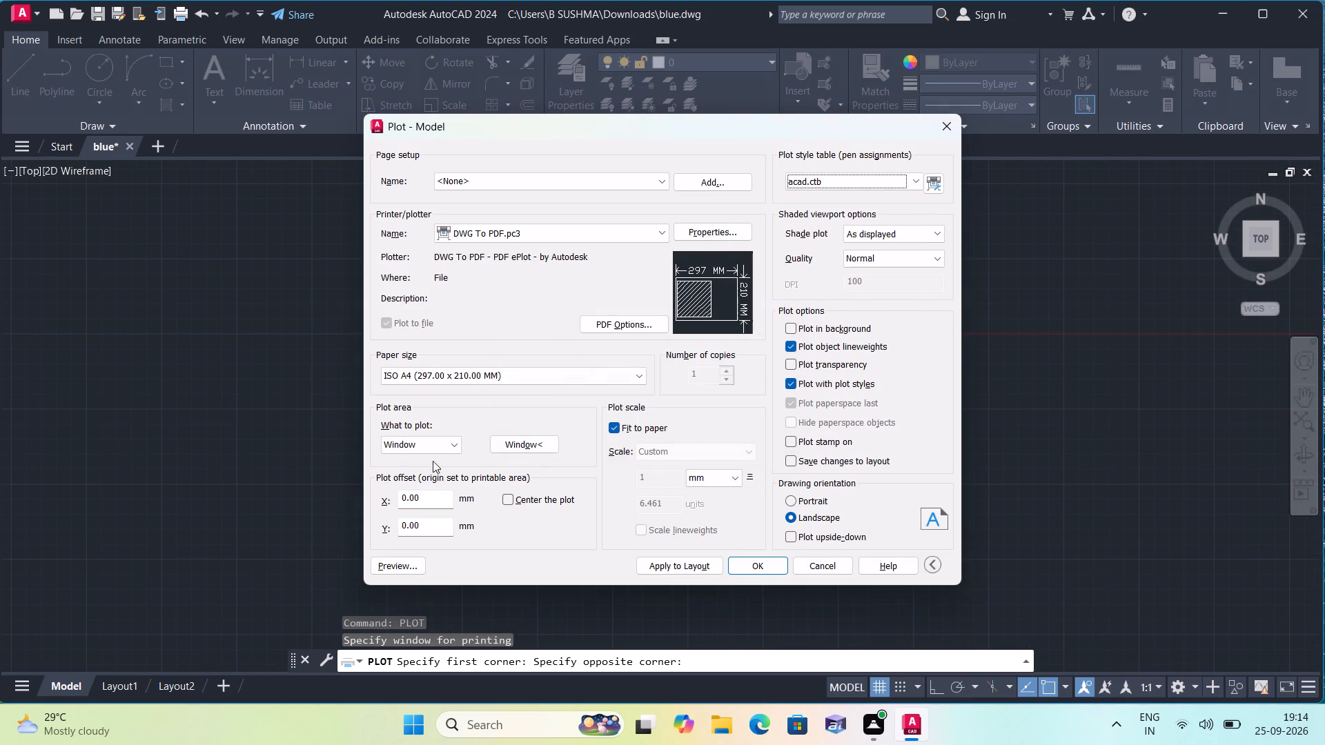
Preview the plot and examine the floor plan's walls, furniture, labels and dimensions on the sheet.
click(400, 565)
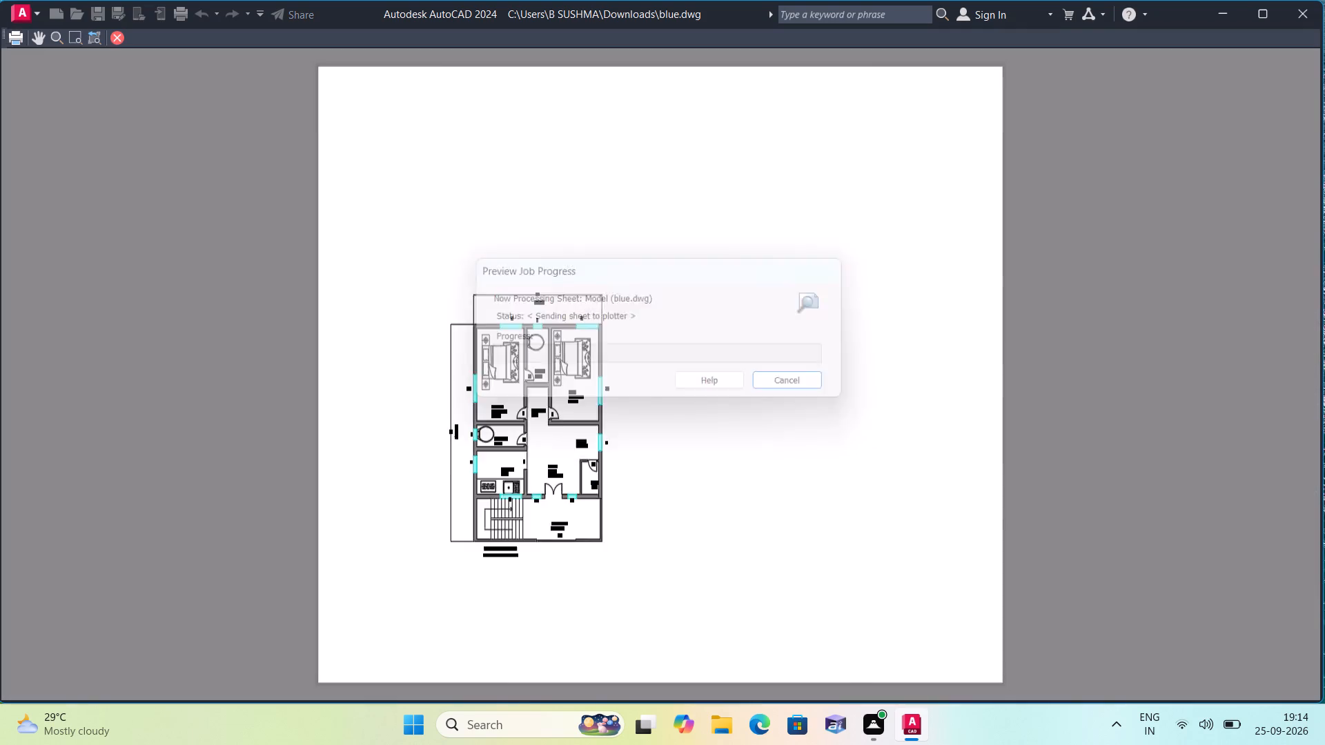
scroll(469, 417, up, 4)
scroll(469, 417, down, 2)
middle_drag(469, 422, 393, 381)
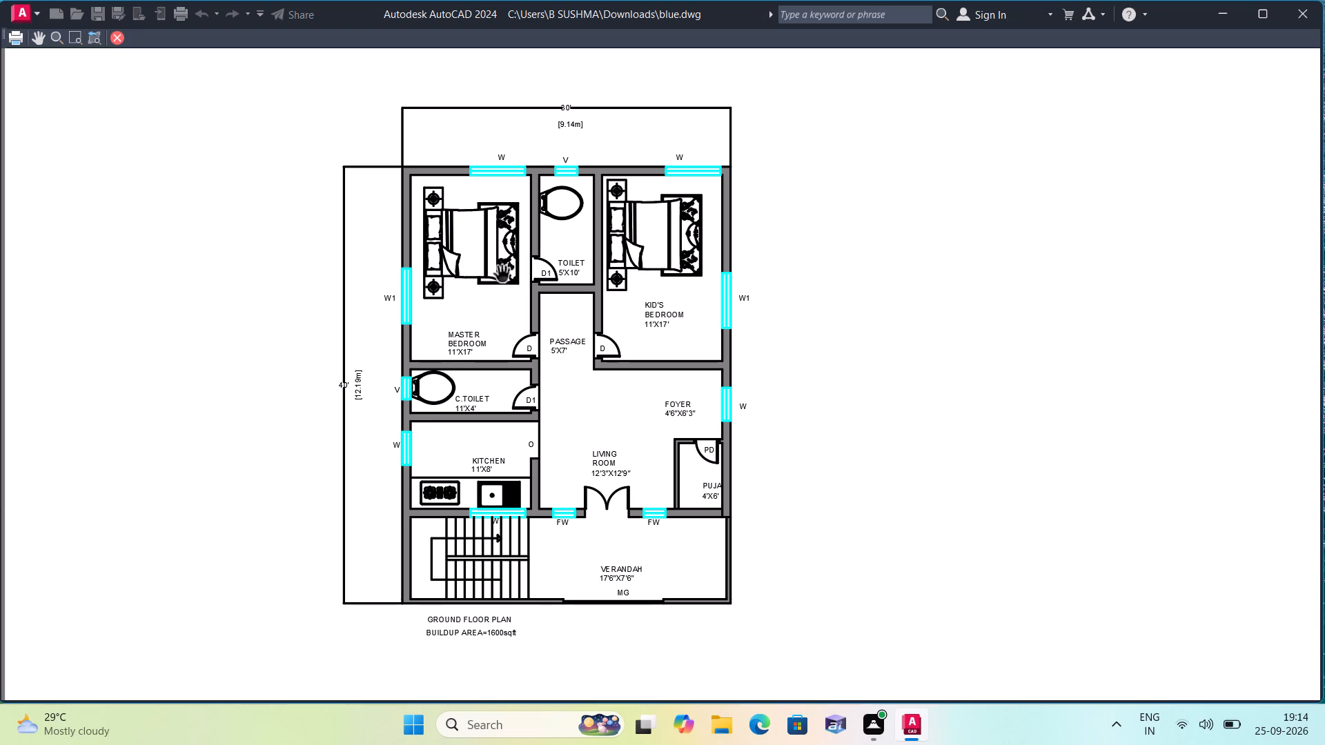
scroll(501, 272, up, 1)
scroll(501, 272, down, 1)
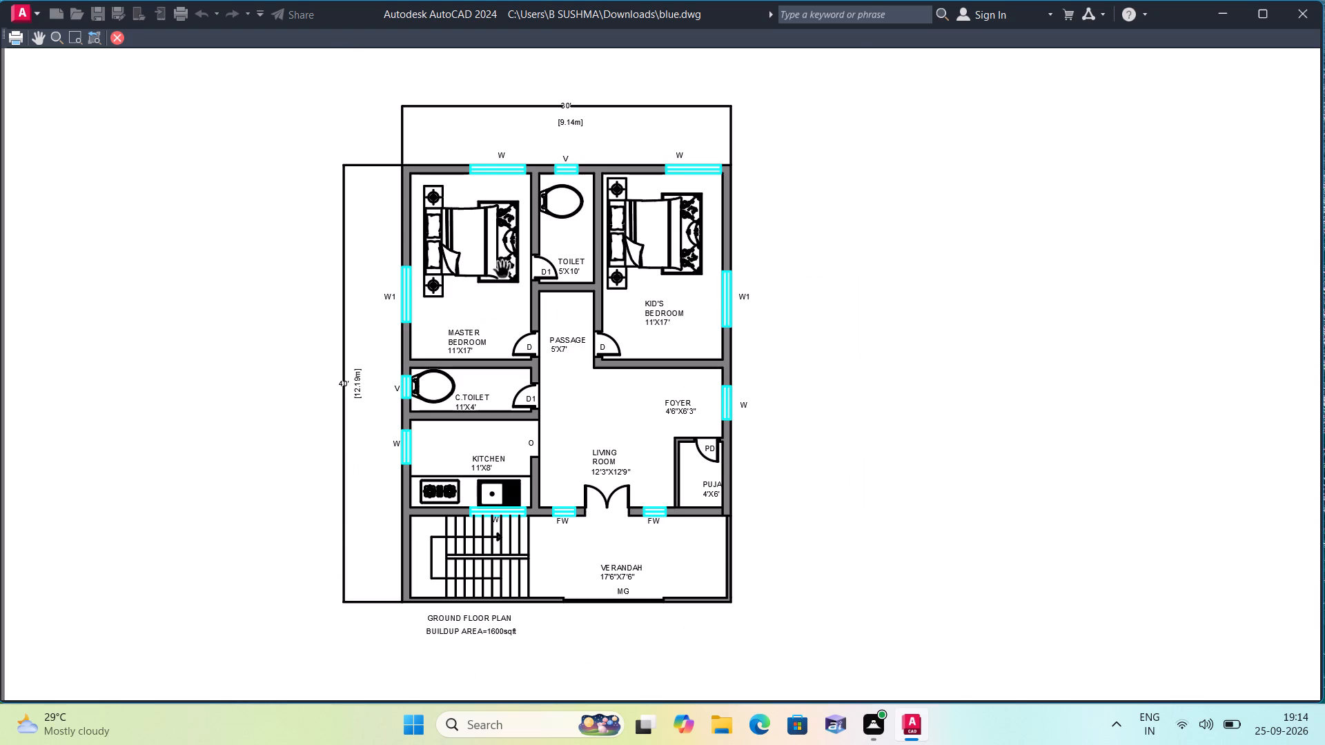
scroll(598, 333, down, 1)
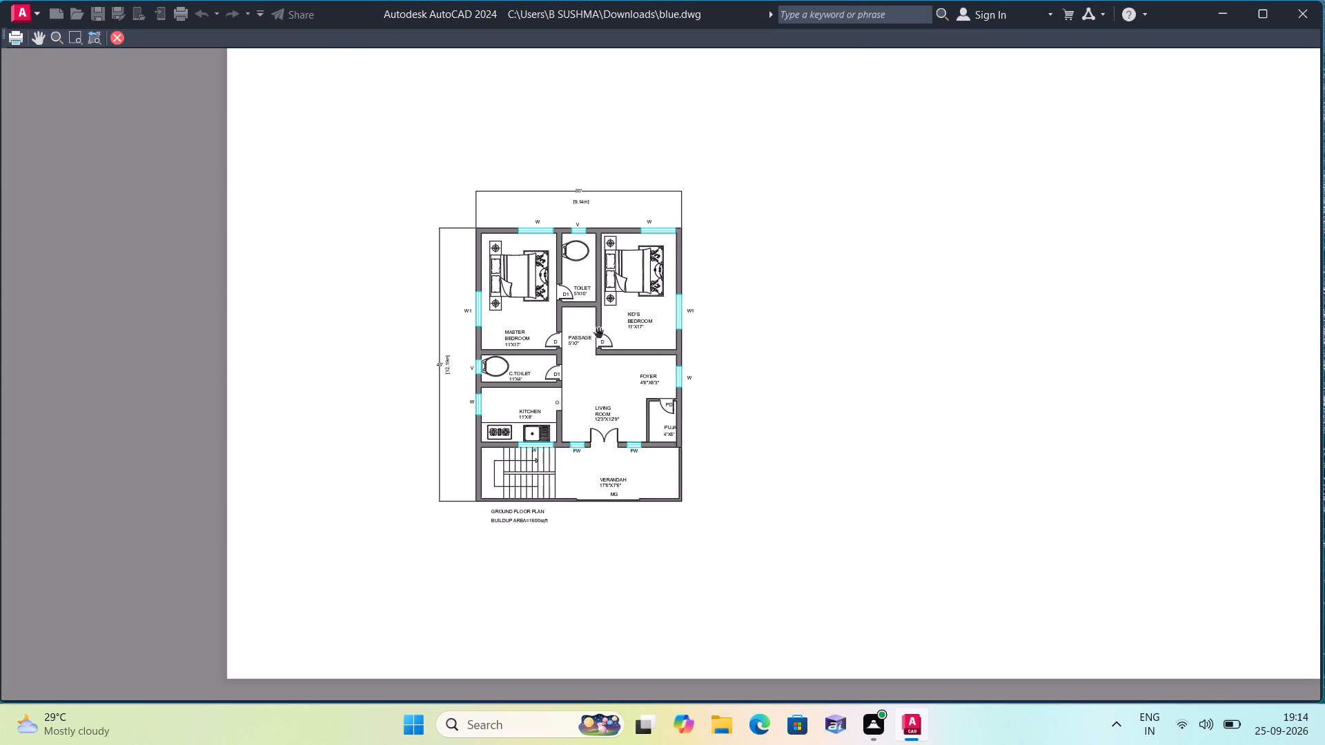
scroll(616, 329, up, 1)
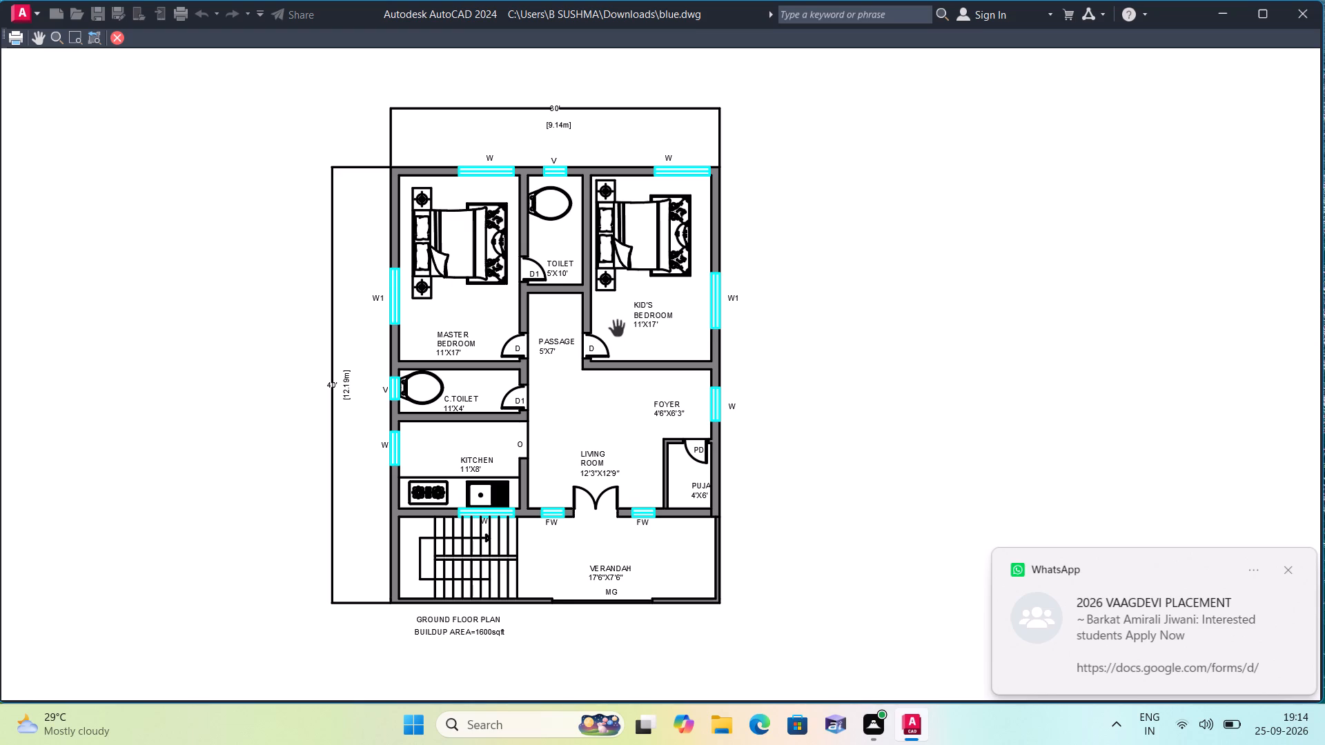
scroll(616, 329, up, 1)
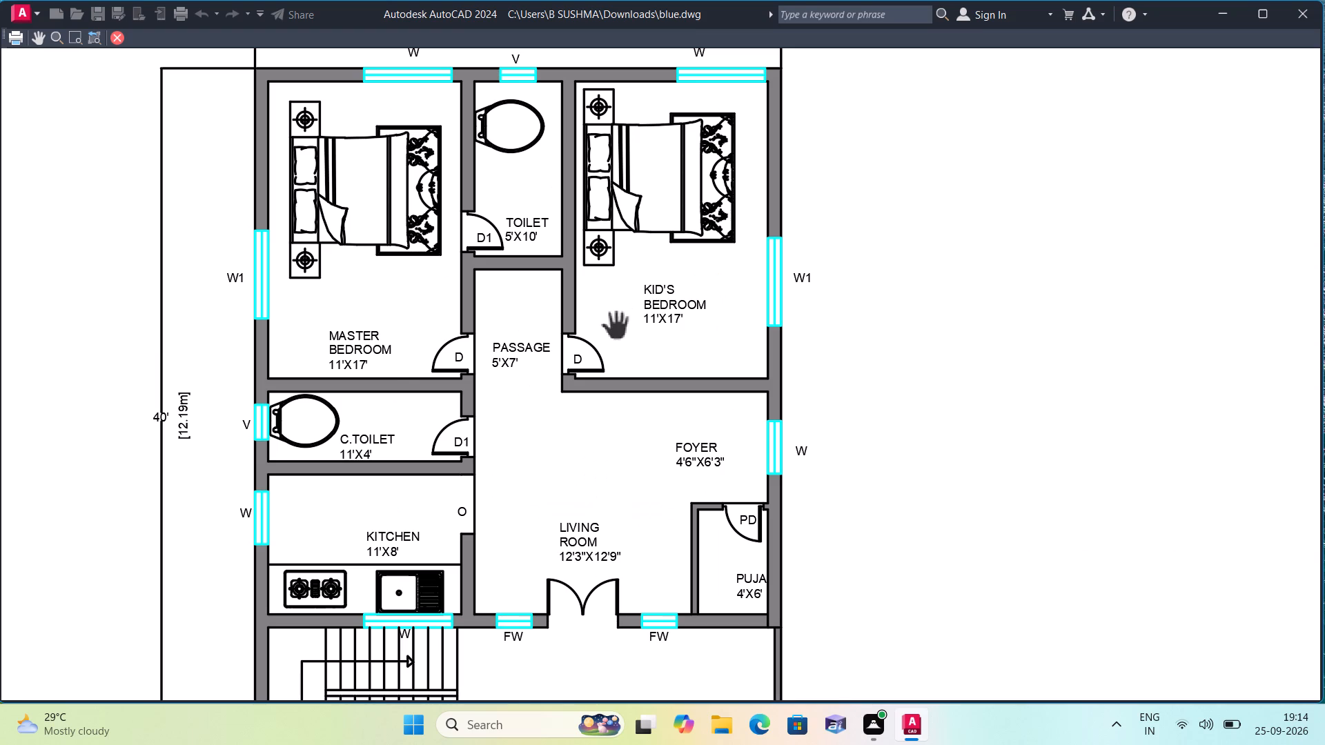
scroll(616, 329, down, 1)
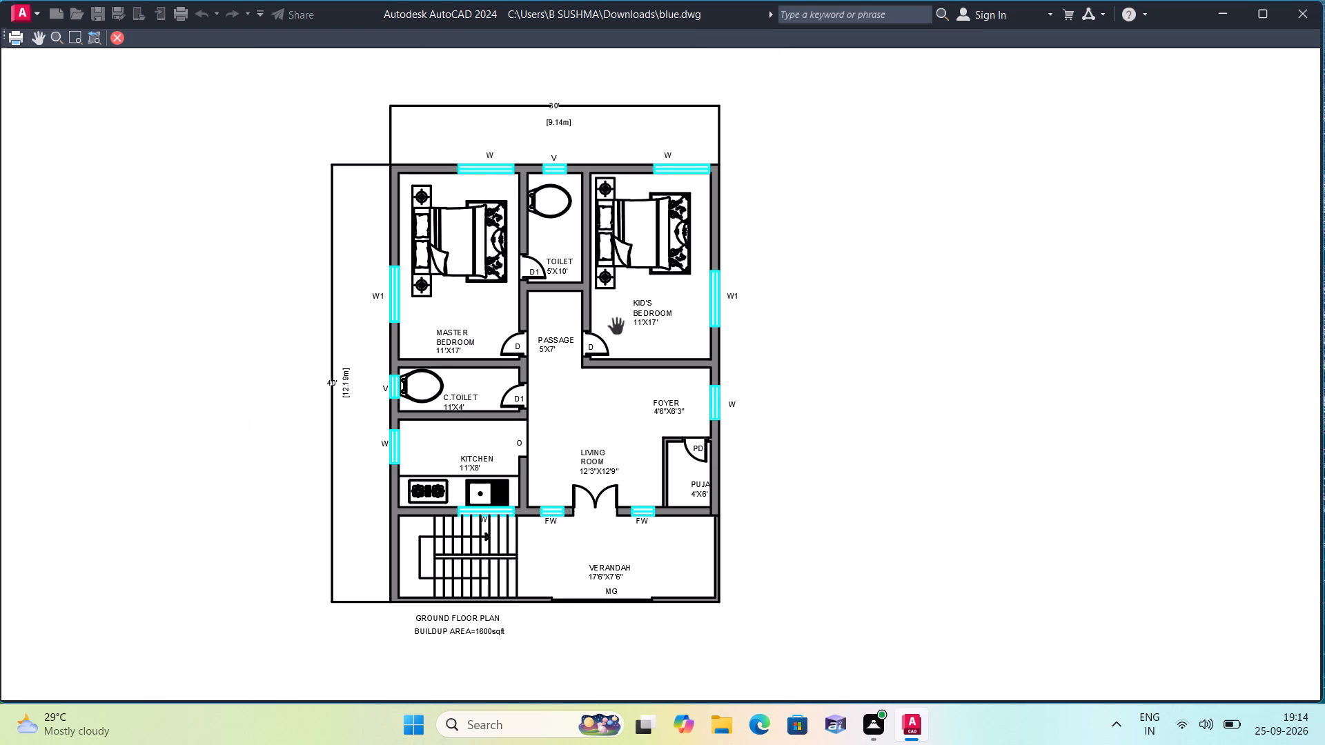
right_click(631, 413)
click(676, 417)
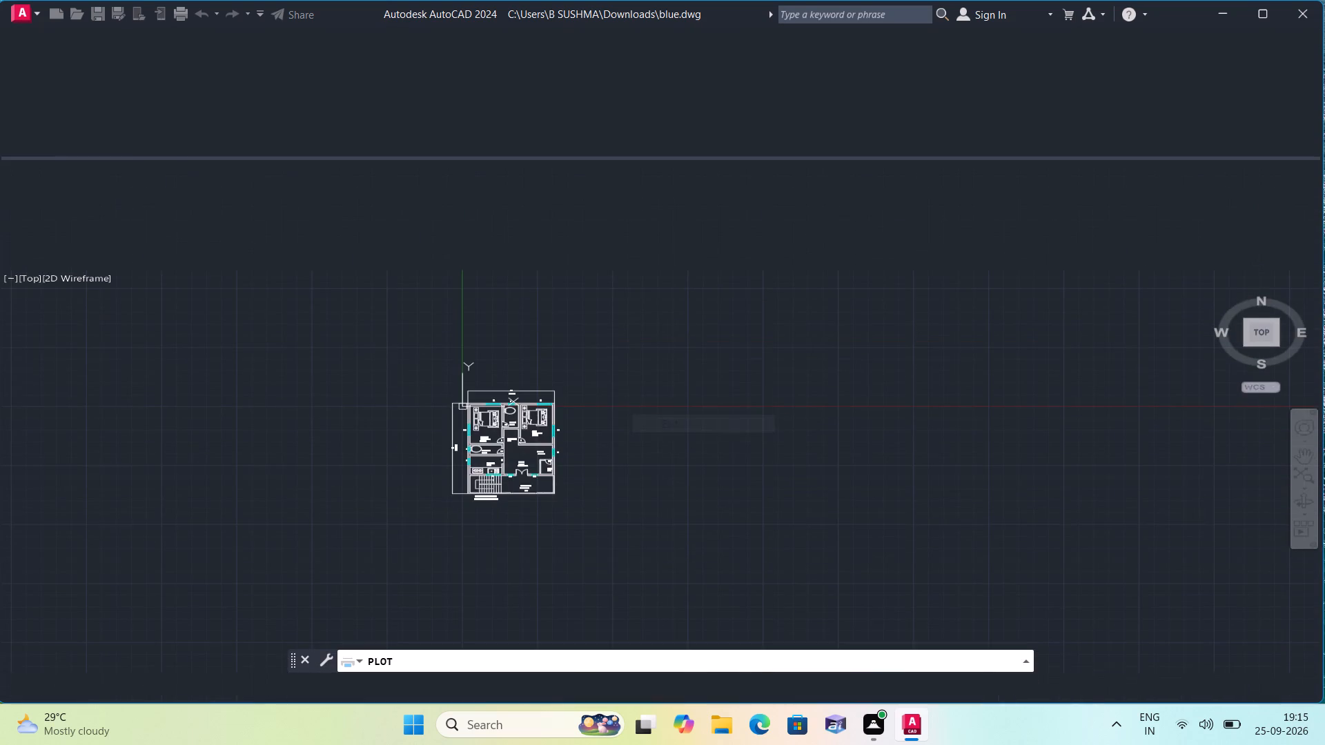
Apply the plot settings to the layout and plot the plan to blue-Model.pdf in Documents, without opening the PDF.
click(660, 565)
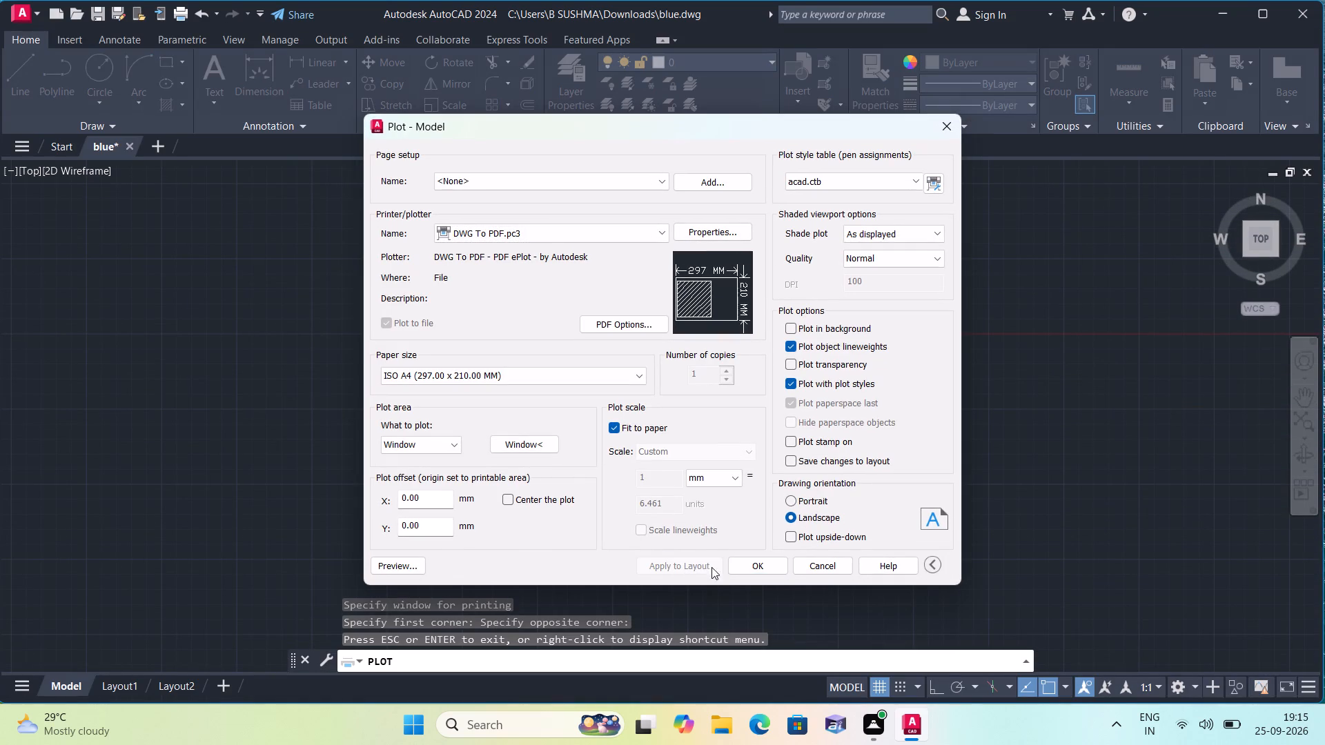
click(740, 566)
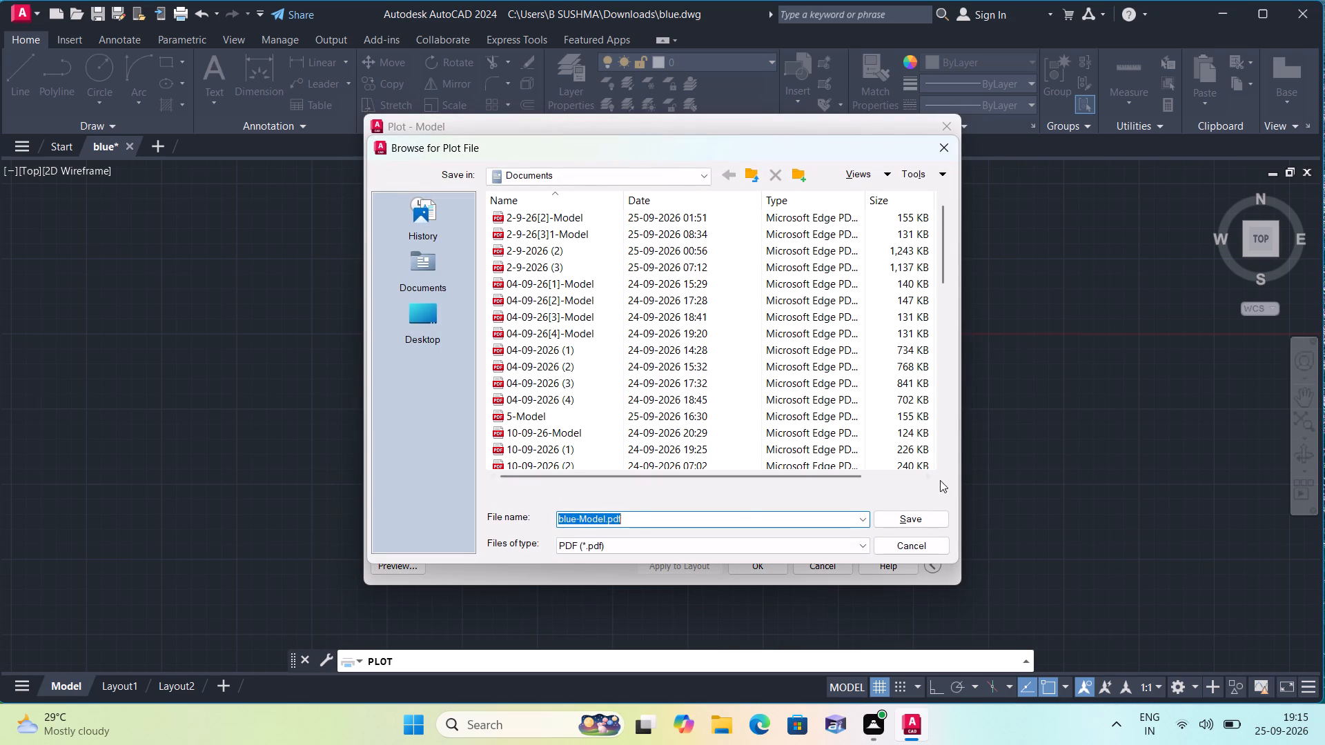
click(924, 515)
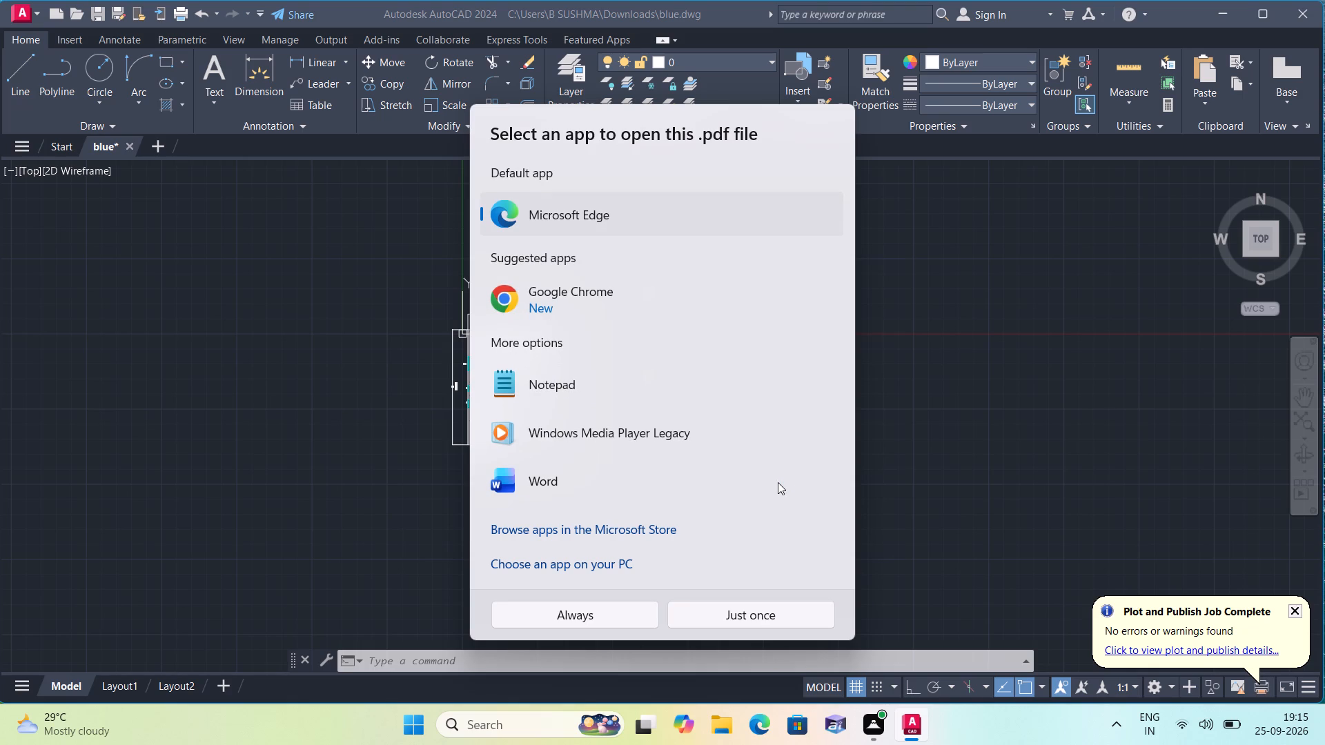
click(970, 516)
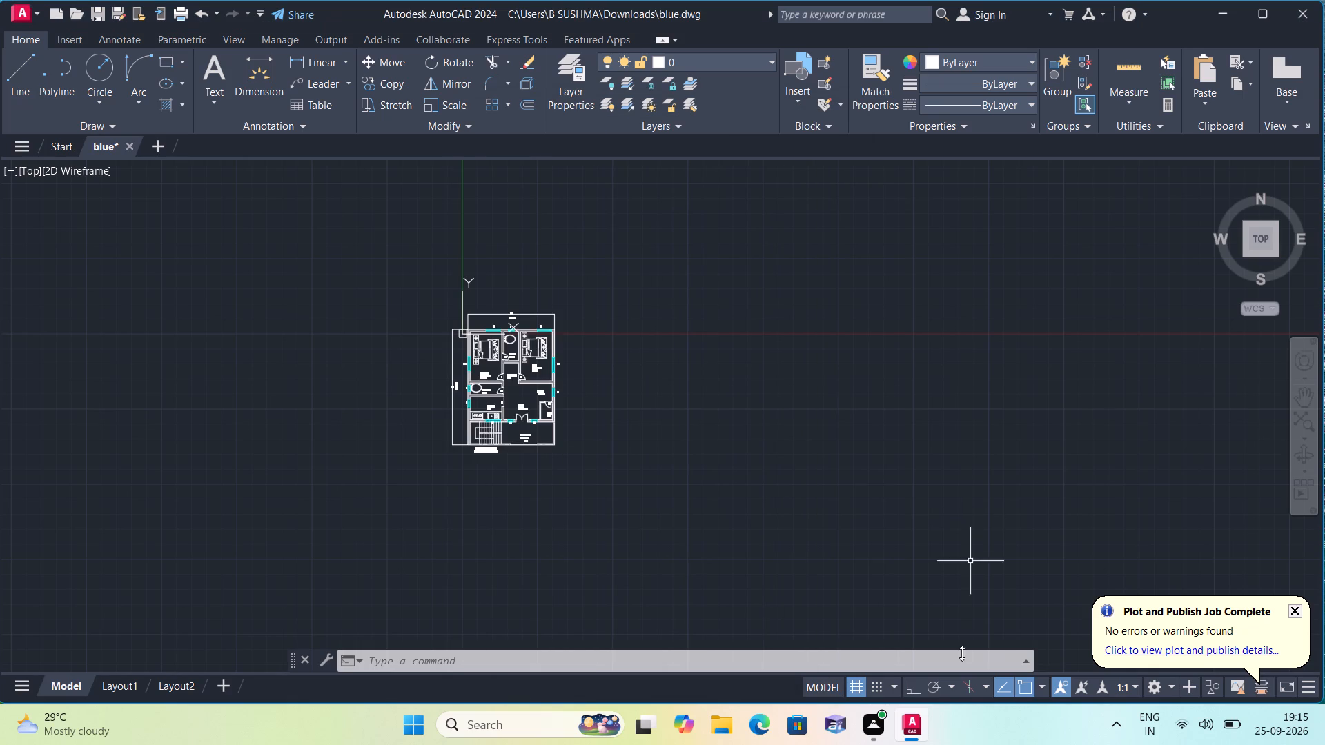